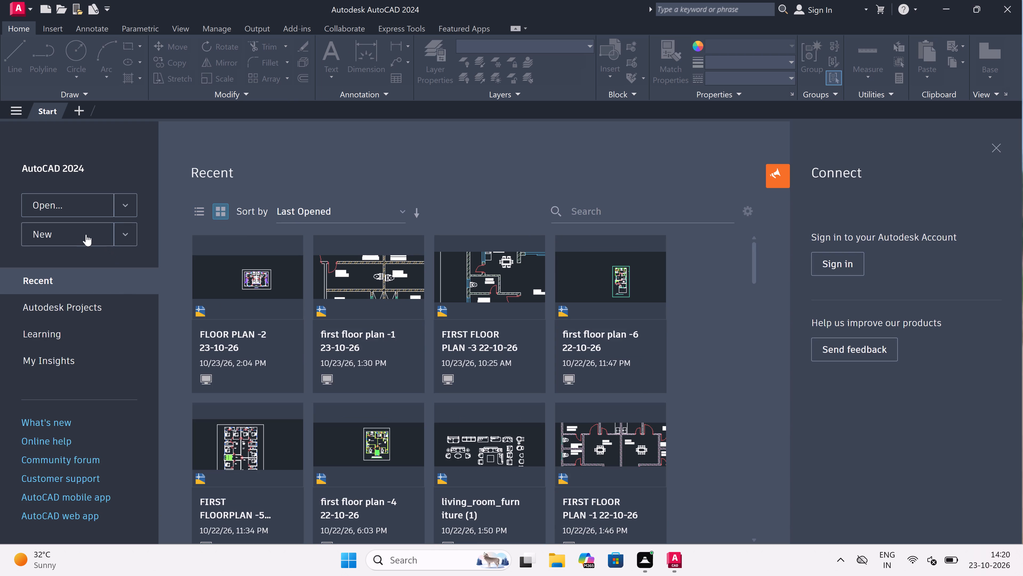
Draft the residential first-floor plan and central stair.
Create a new blank drawing.
double_click(86, 234)
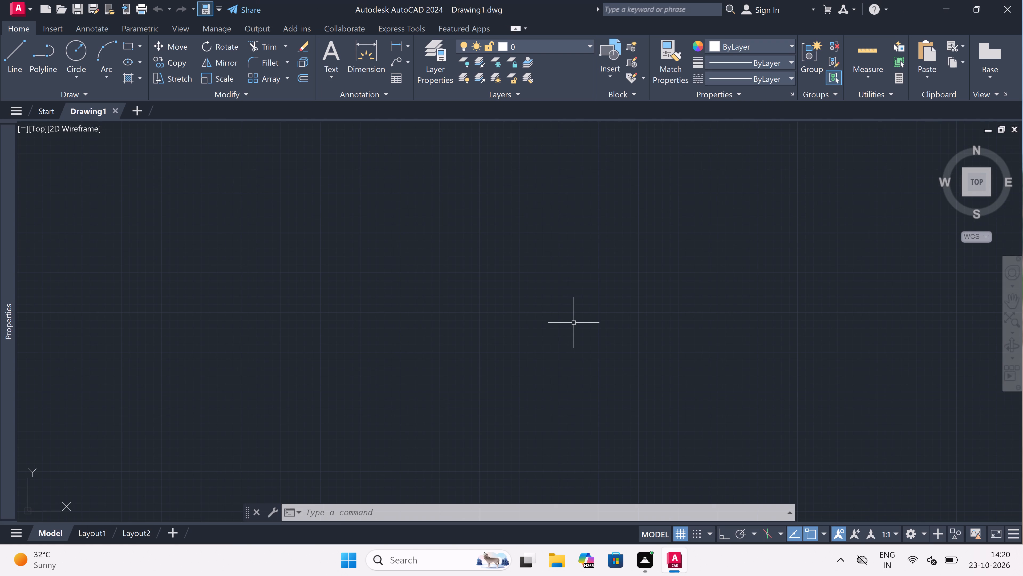
Set the drawing units to Engineering length with 0'-0" precision and Inches as the insertion scale.
text(un)
key(space)
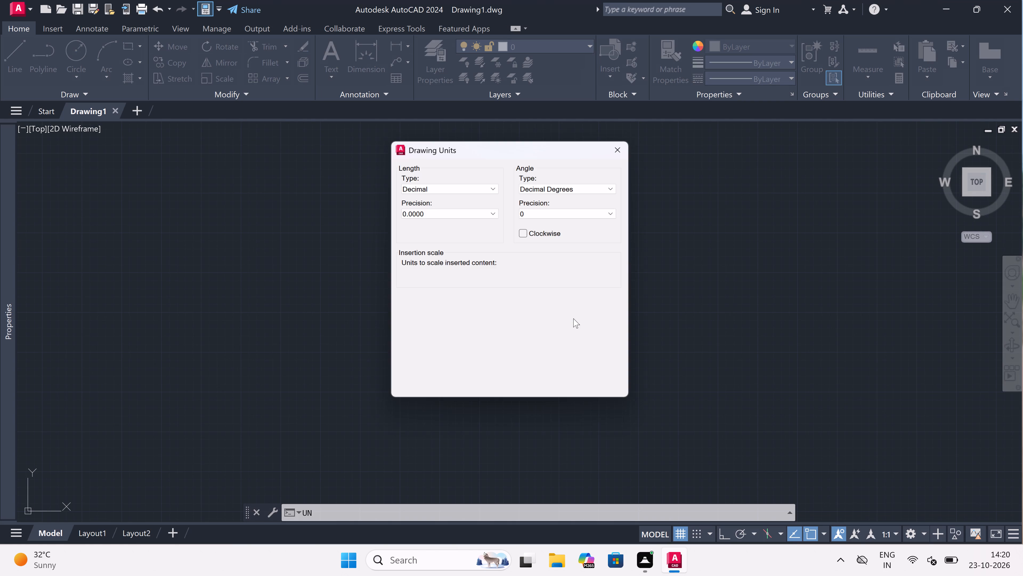
click(478, 188)
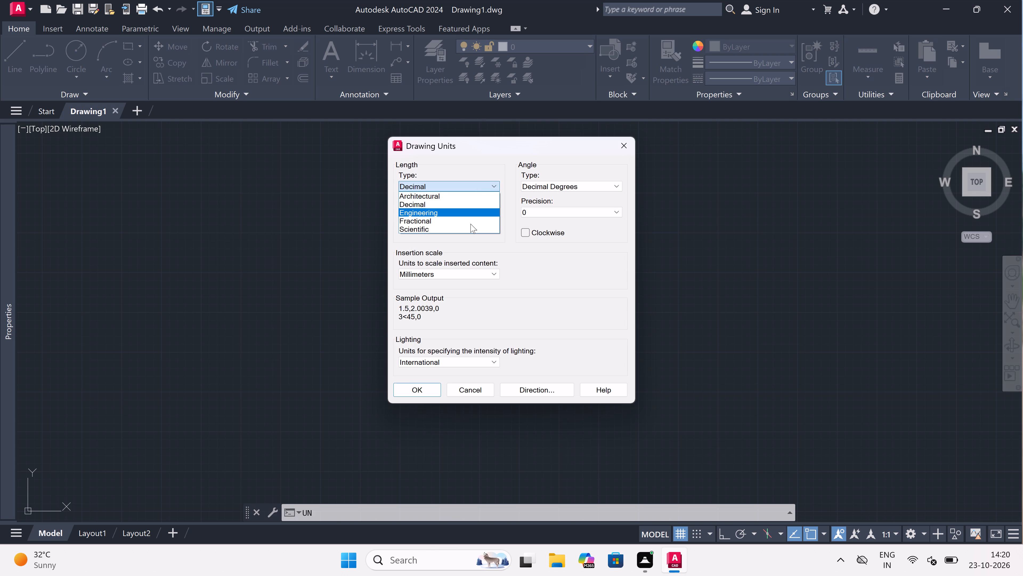
click(465, 214)
click(454, 215)
click(449, 223)
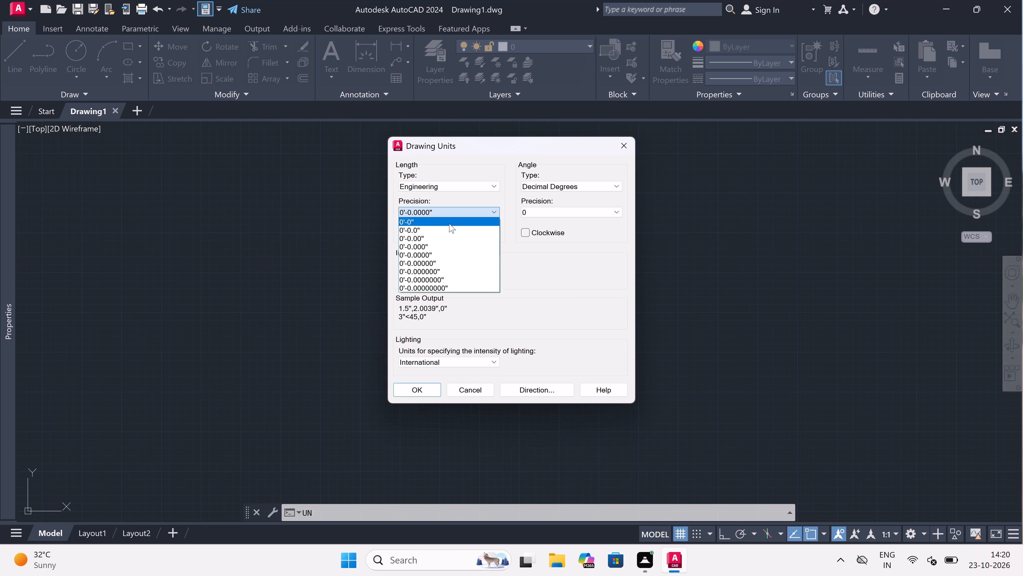
click(436, 276)
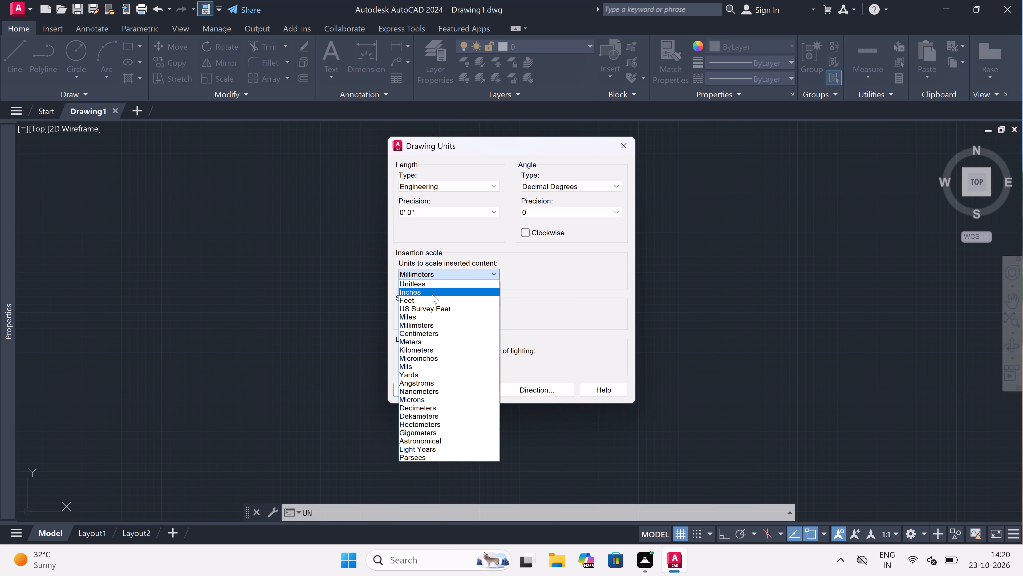
click(432, 294)
click(404, 398)
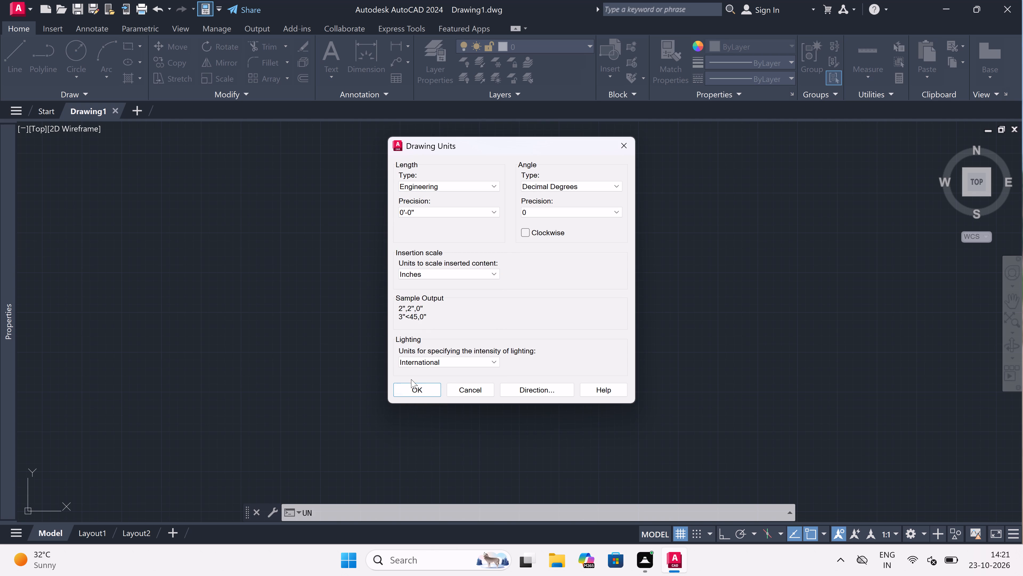
click(408, 394)
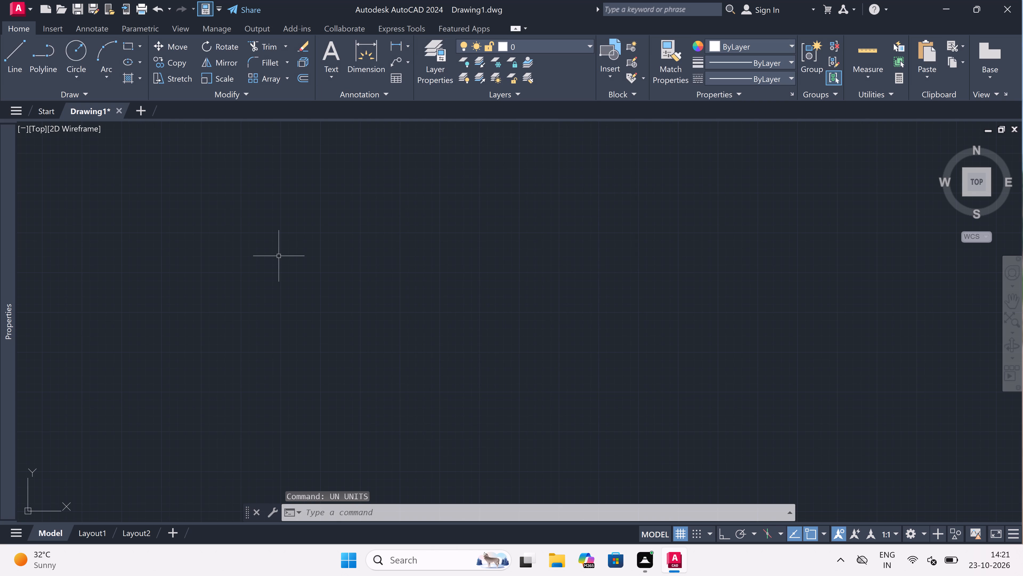
With Ortho on, draw one horizontal and one vertical construction line crossing at a point in the upper-left part of the drawing area.
text(xl)
key(space)
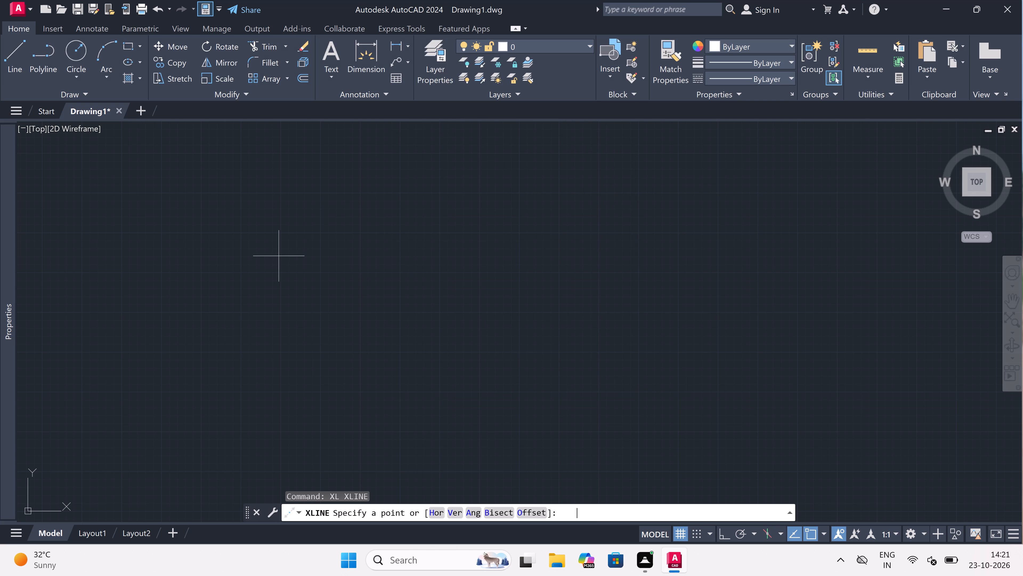
click(265, 170)
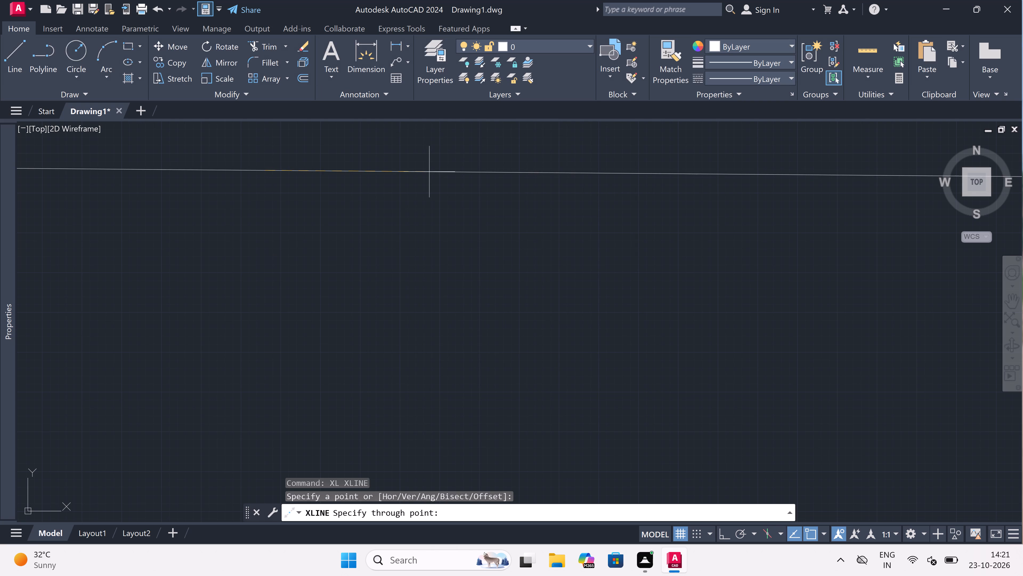
key(F8)
click(353, 181)
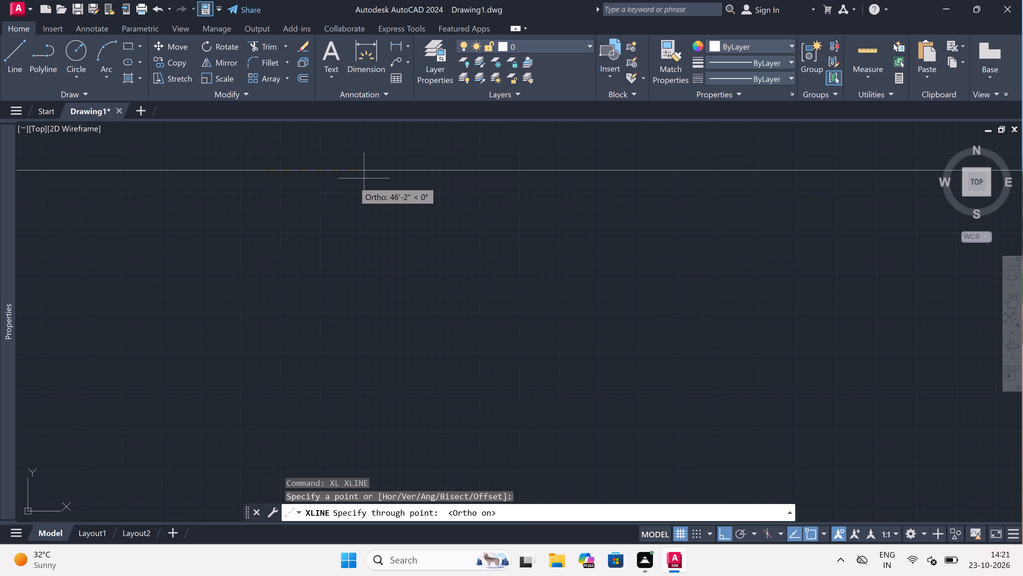
click(352, 310)
key(Escape)
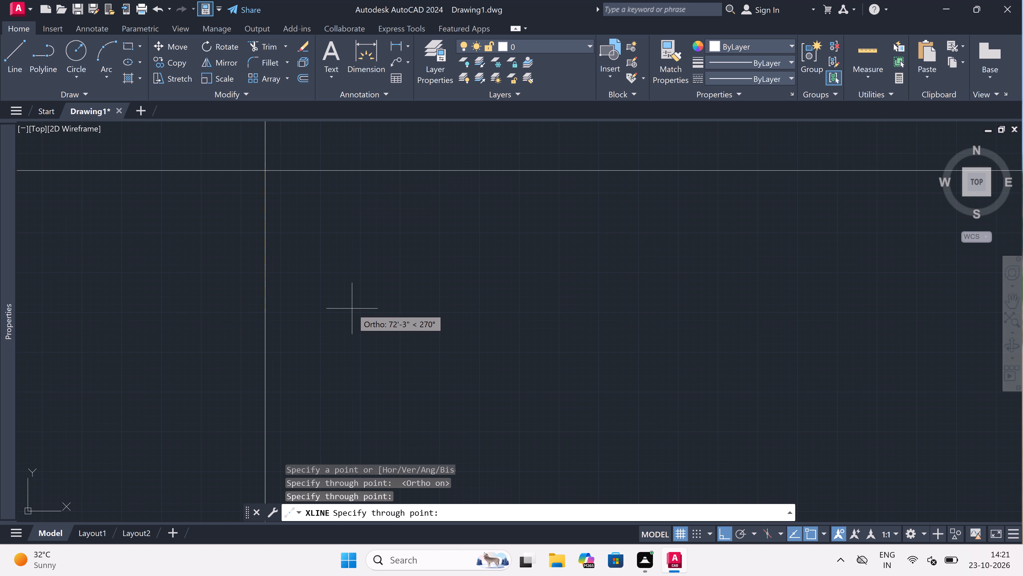
Trim the construction lines beyond their crossing, above and to the left, to leave a top-left corner.
text(tr)
key(space)
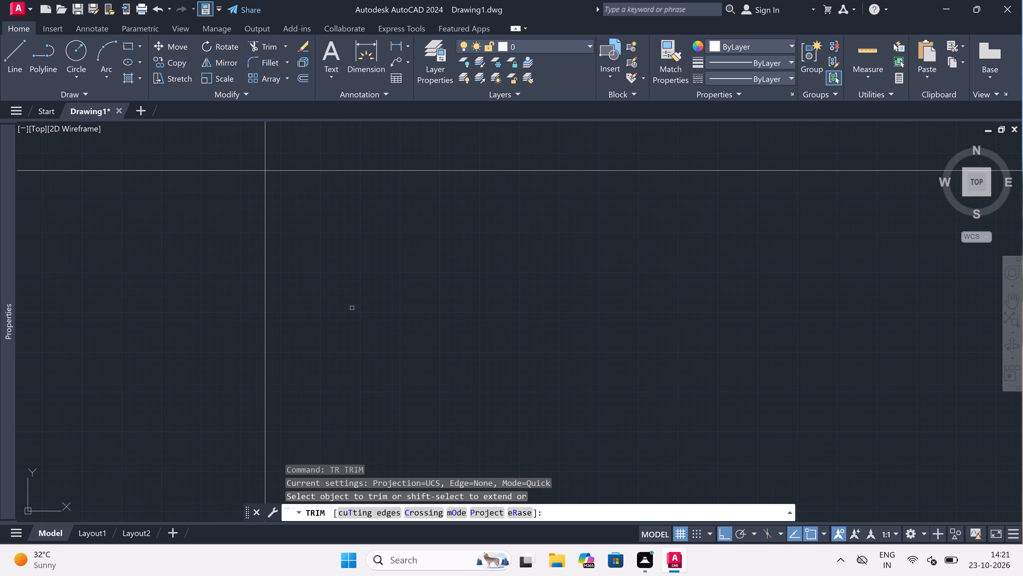
scroll(285, 139, up, 2)
drag(285, 139, 281, 148)
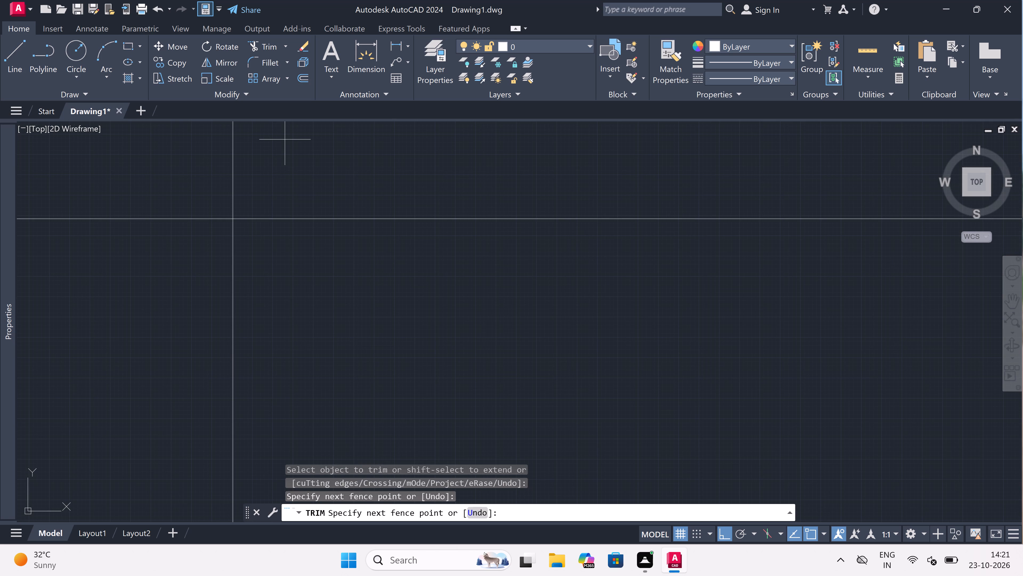
click(172, 257)
scroll(256, 195, up, 4)
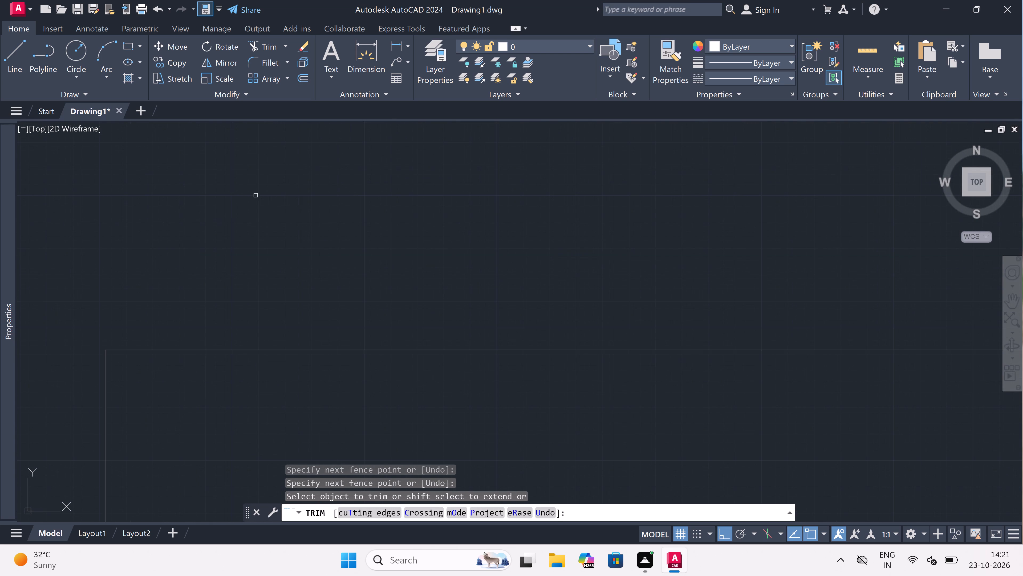
key(Escape)
Offset the top horizontal line and the left vertical line 4.5" towards the inside of the corner to form the outer walls.
text(o)
key(space)
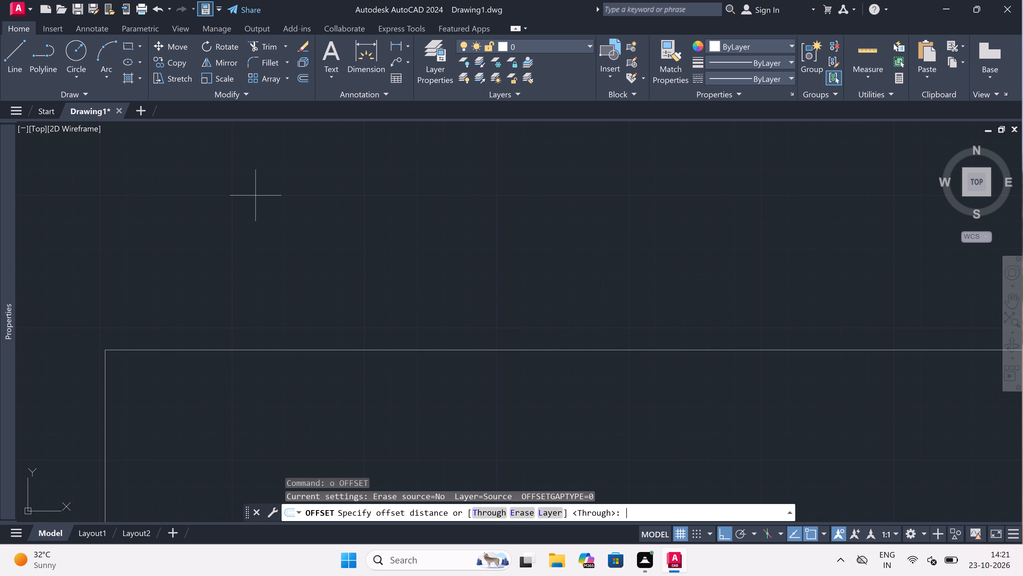
scroll(255, 195, down, 2)
scroll(236, 267, up, 2)
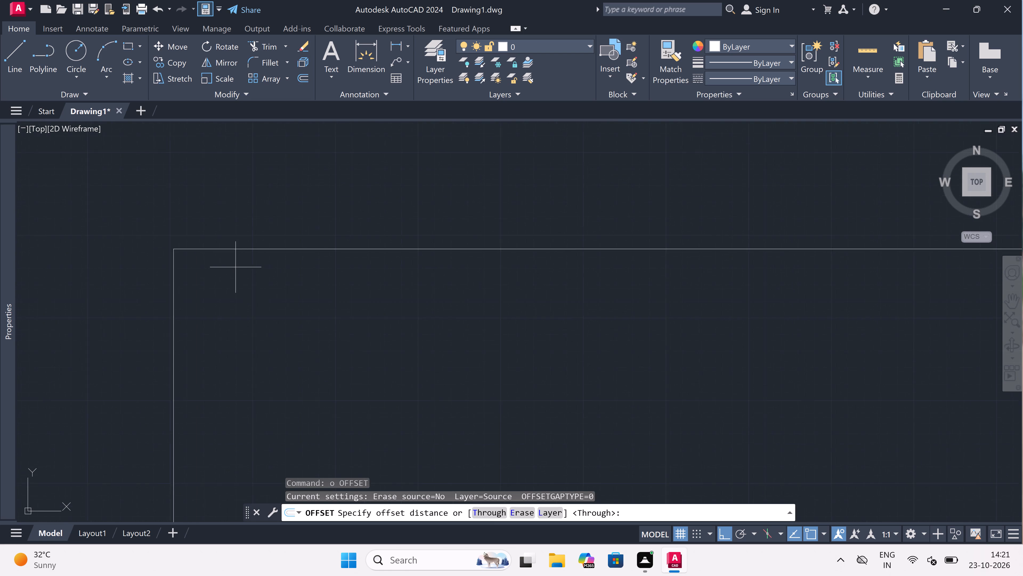
click(251, 241)
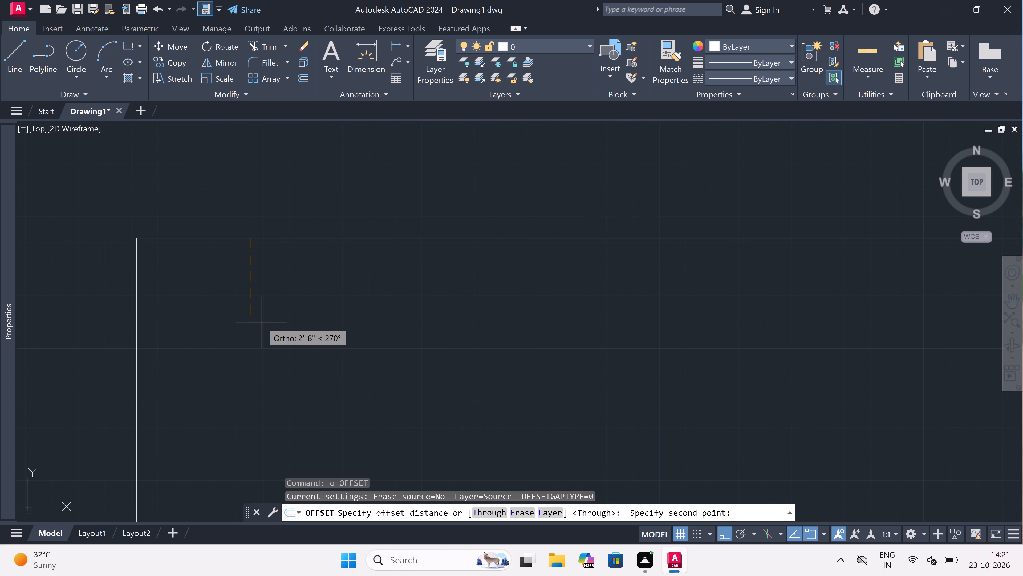
text(4.5)
text(")
key(space)
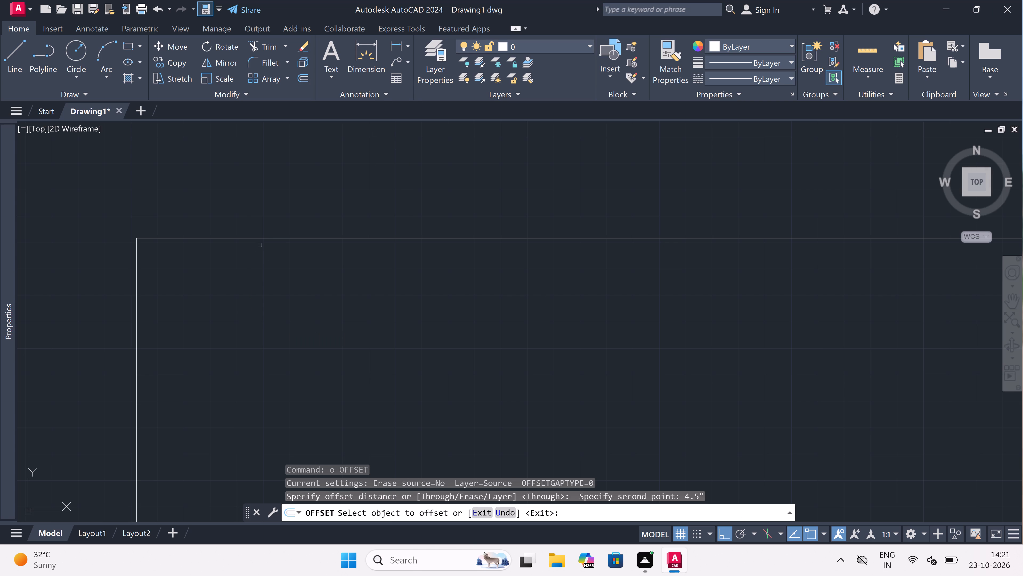
drag(262, 239, 259, 289)
click(259, 331)
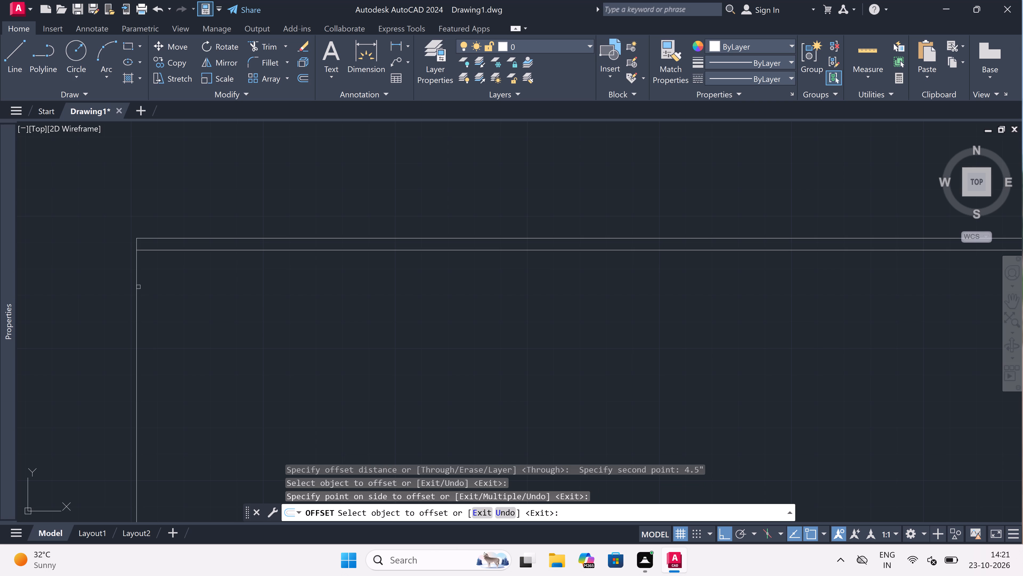
drag(134, 286, 162, 286)
click(243, 297)
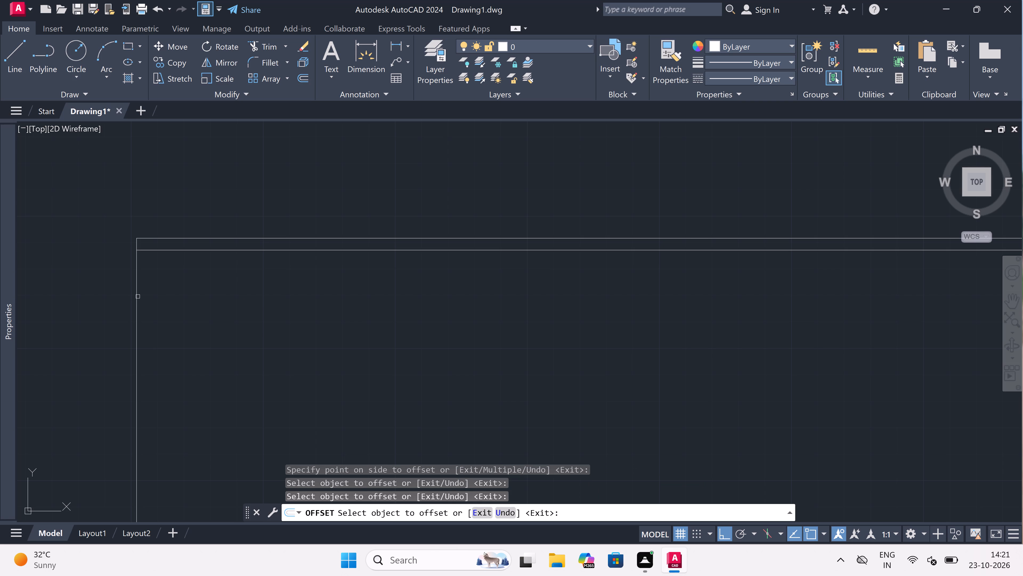
drag(137, 295, 146, 294)
click(200, 291)
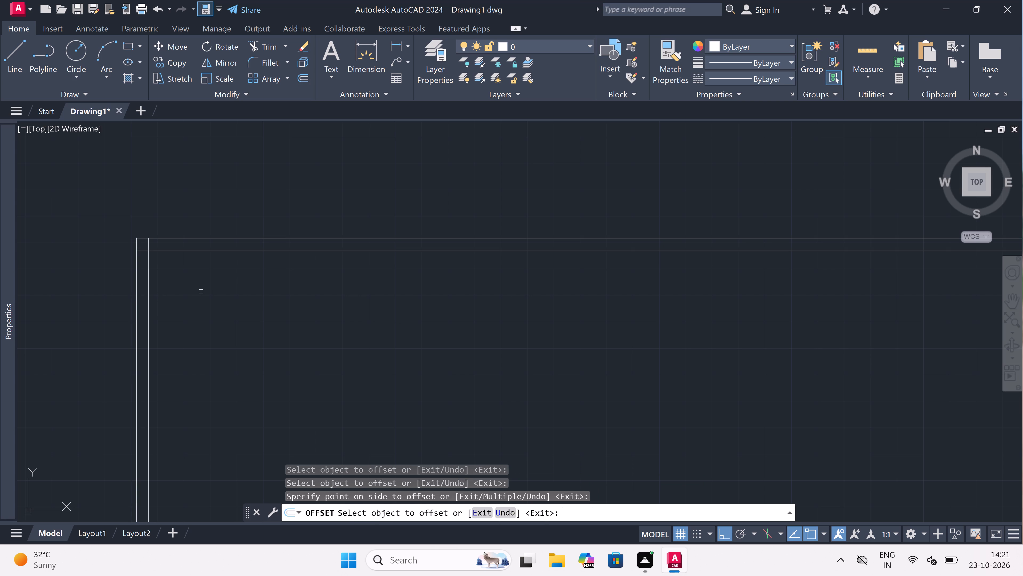
key(Escape)
Offset the inner line of the top wall 10'6" downward.
key(space)
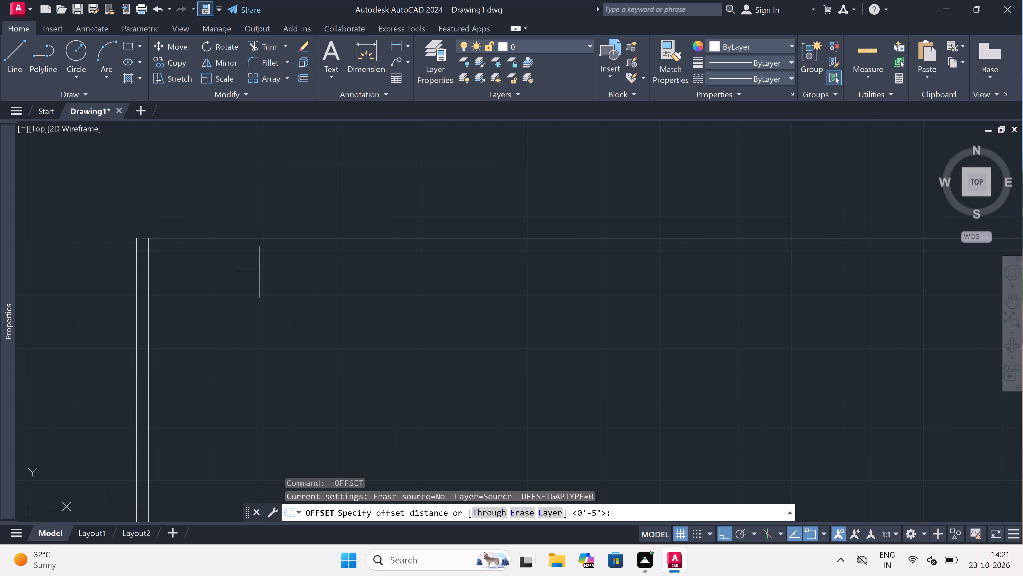
drag(266, 255, 265, 270)
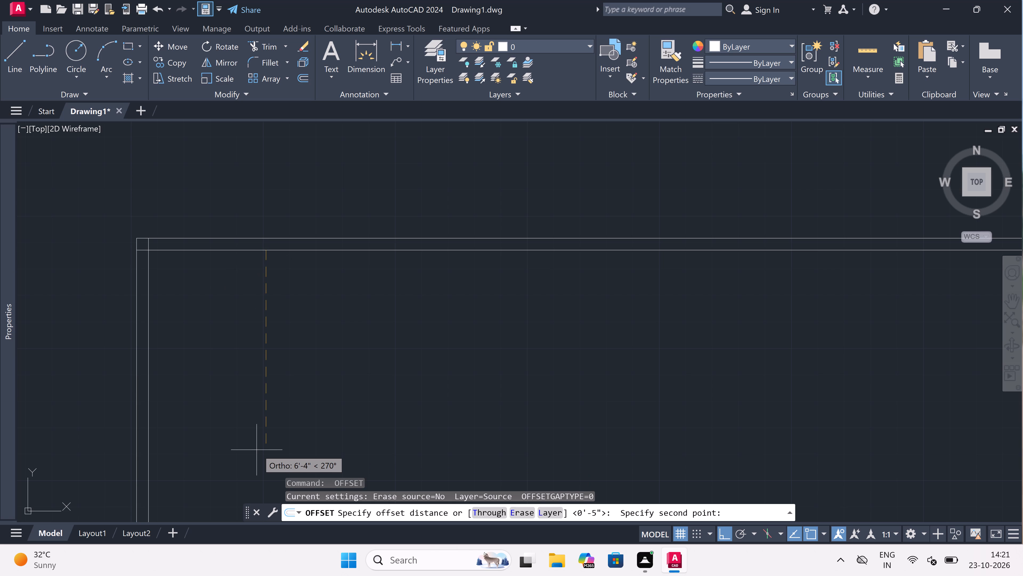
key(1)
text(0')
key(shift+quotedbl)
key(BackSpace)
key(BackSpace)
key(6)
key(BackSpace)
key(apostrophe)
key(6)
key(shift+quotedbl)
key(space)
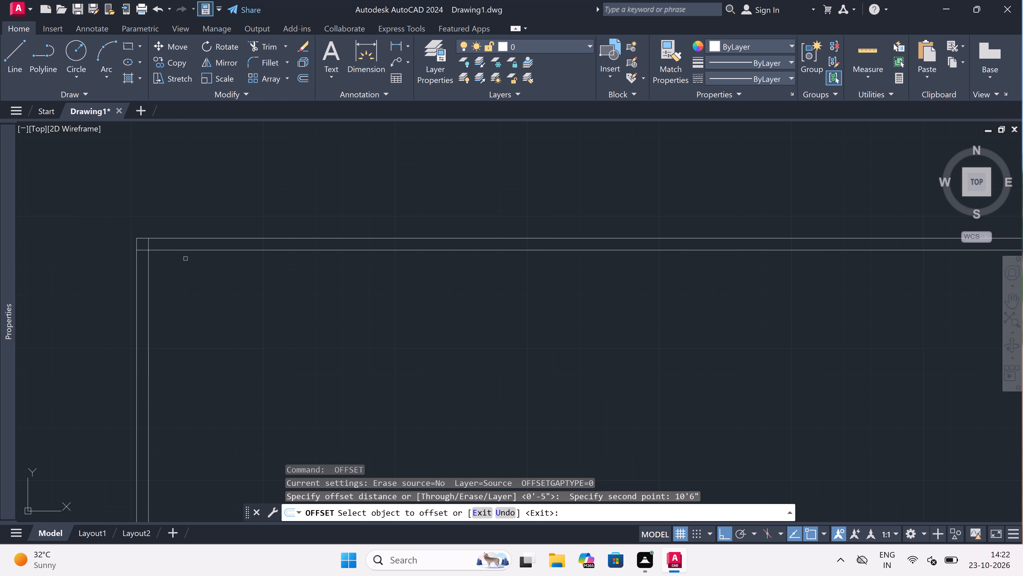
drag(185, 251, 185, 285)
click(182, 325)
scroll(181, 325, down, 4)
scroll(181, 356, up, 3)
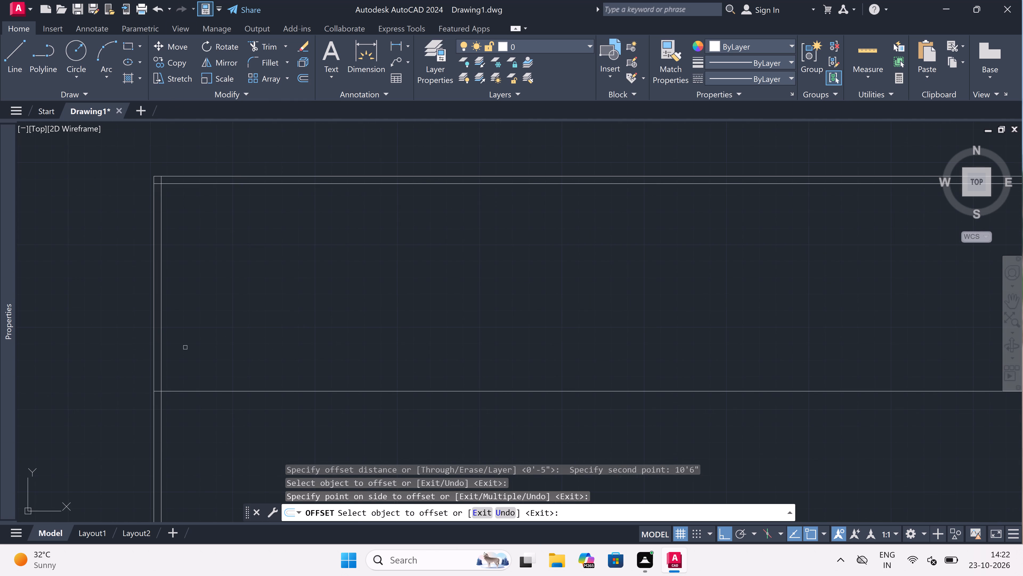
key(Escape)
Offset the lower horizontal room line 4.5" downward to form the wall below the first room.
key(space)
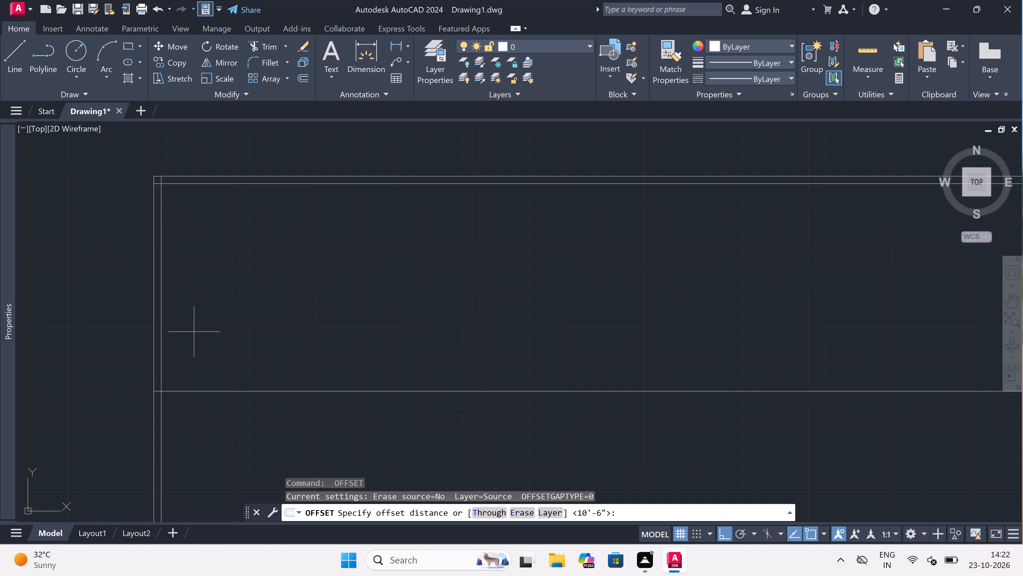
scroll(195, 335, down, 2)
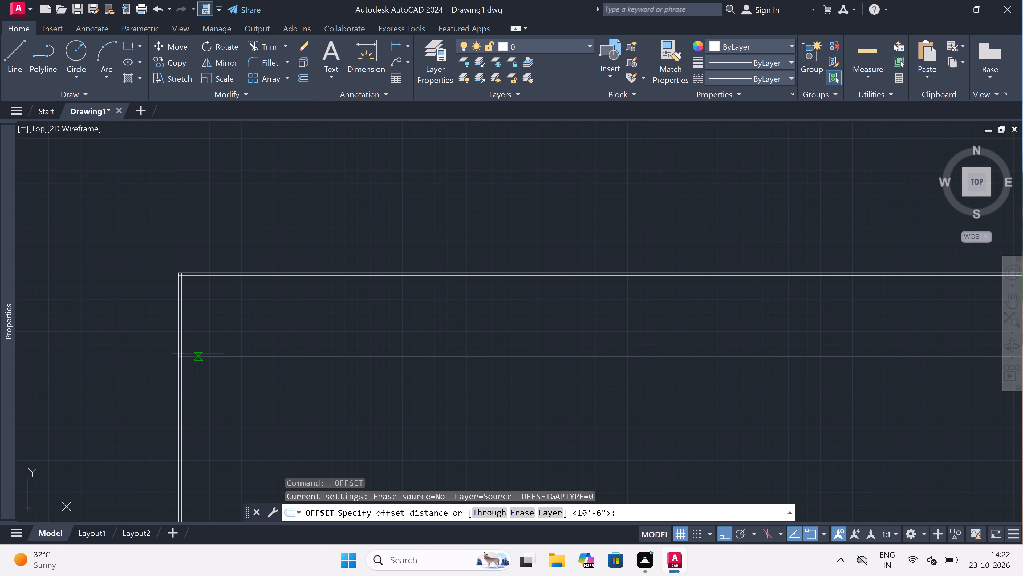
click(198, 354)
scroll(205, 415, up, 3)
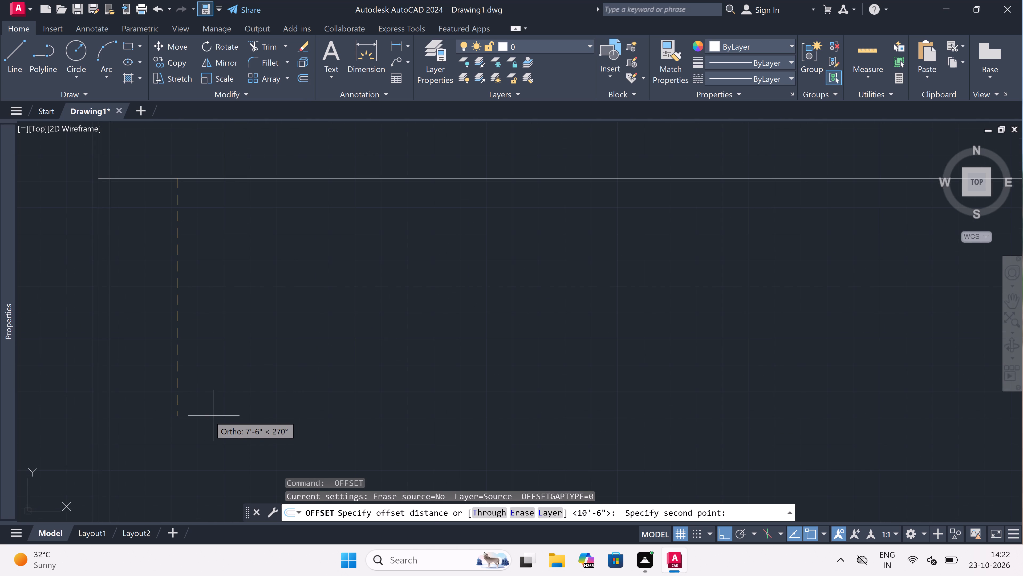
text(4.5)
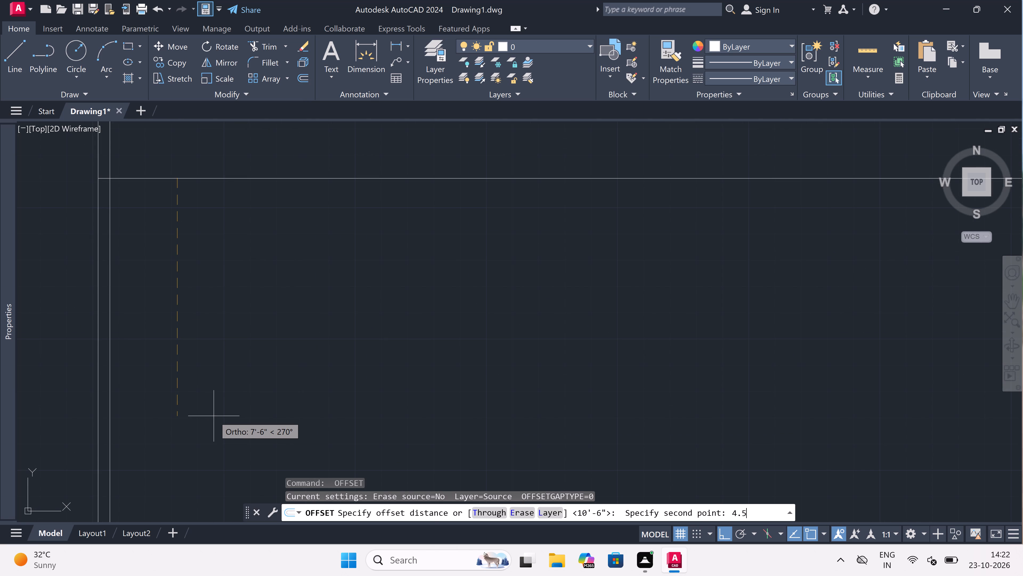
text(")
key(space)
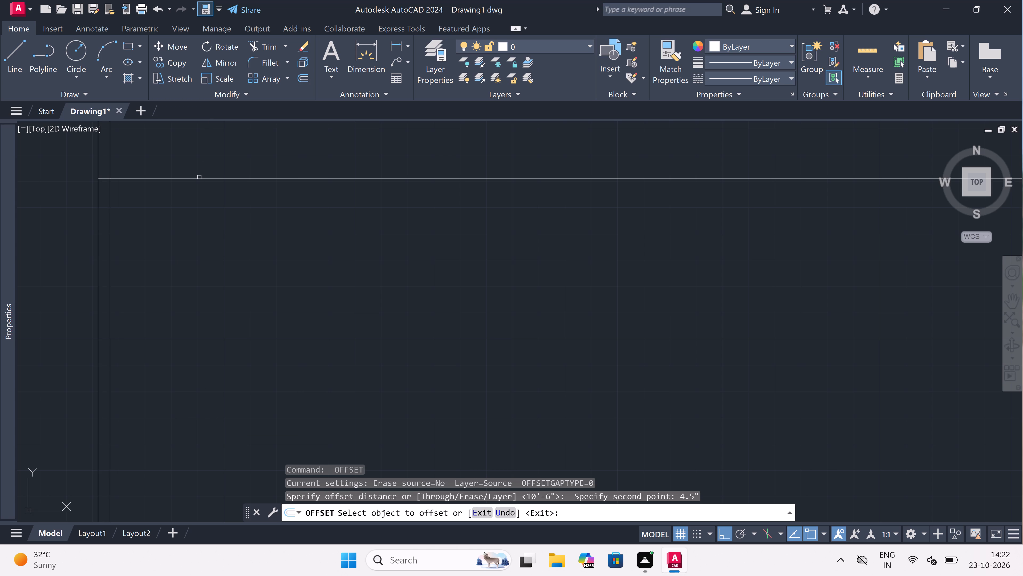
drag(199, 179, 200, 215)
click(199, 242)
scroll(199, 242, down, 3)
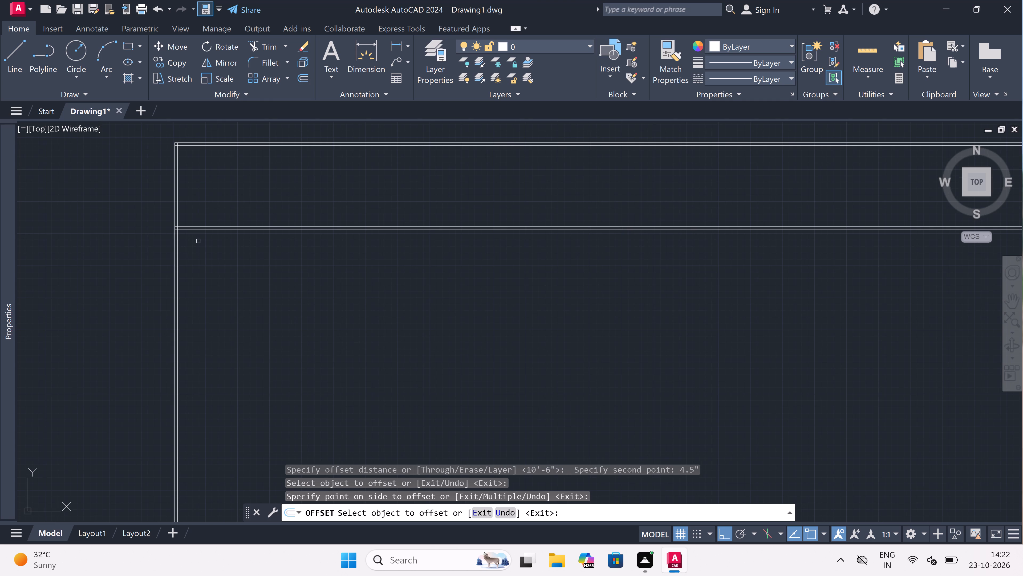
scroll(193, 139, up, 2)
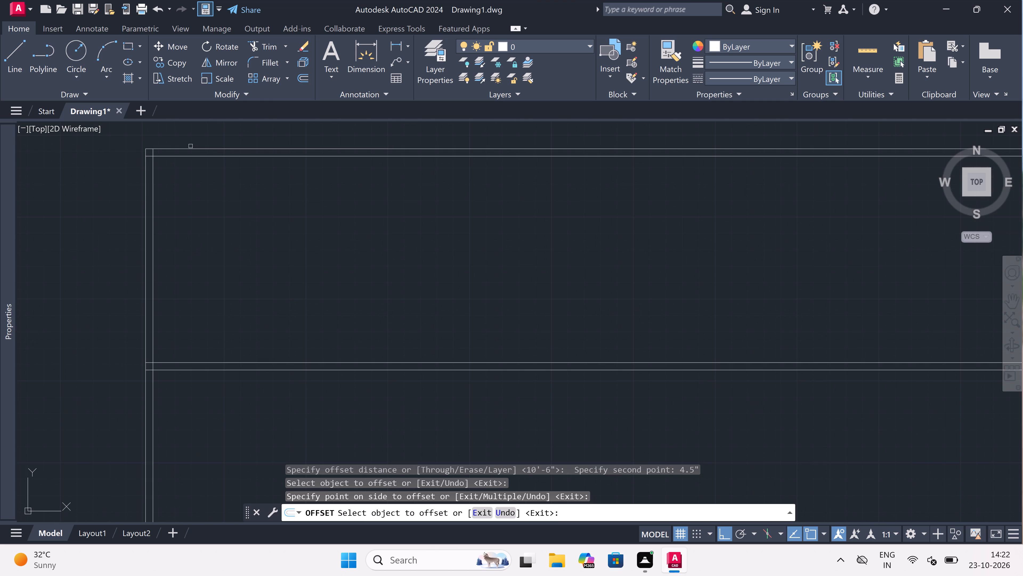
key(Escape)
Offset the inner line of the left outer wall 12' to the right to set the first room's width.
key(space)
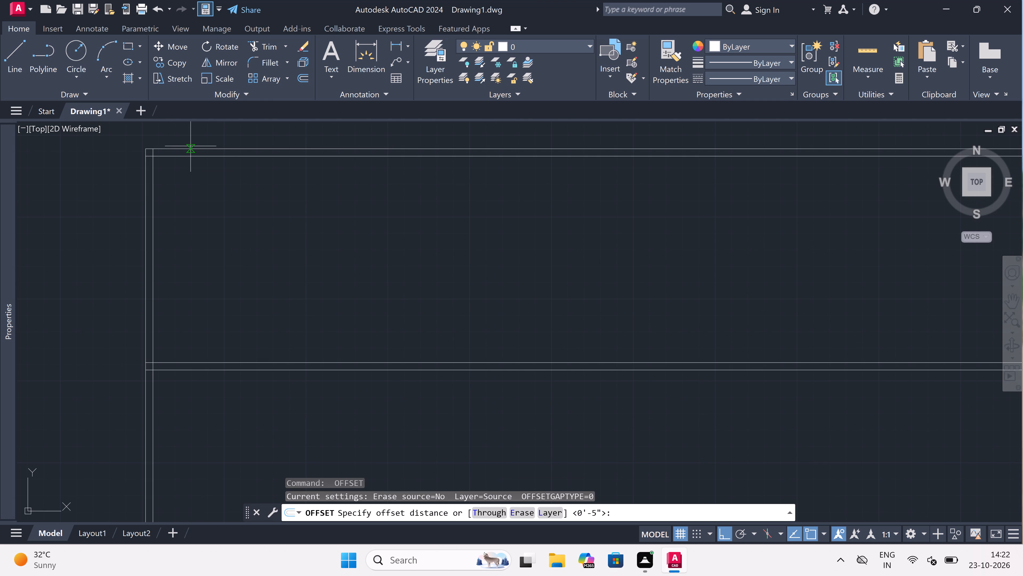
click(152, 213)
text(12')
key(space)
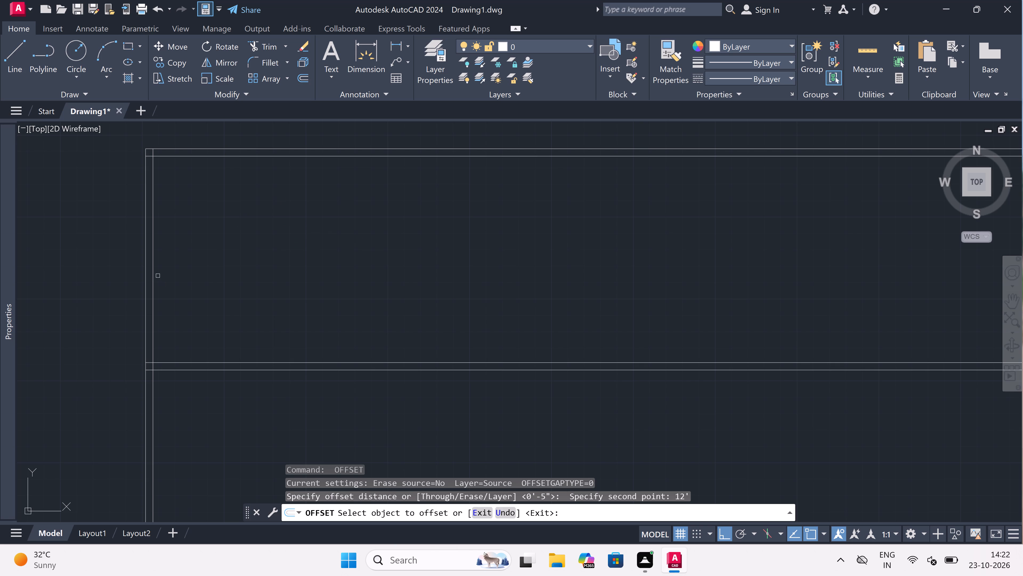
drag(152, 272, 169, 274)
click(303, 274)
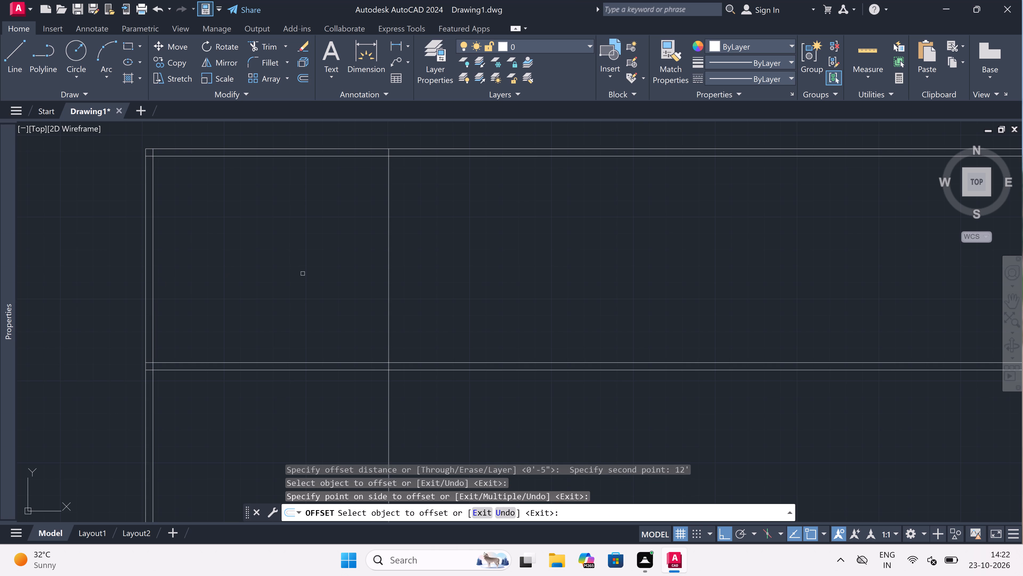
key(Escape)
Offset the new vertical line at the first room's right side 4.5" to the right to form the partition wall.
key(space)
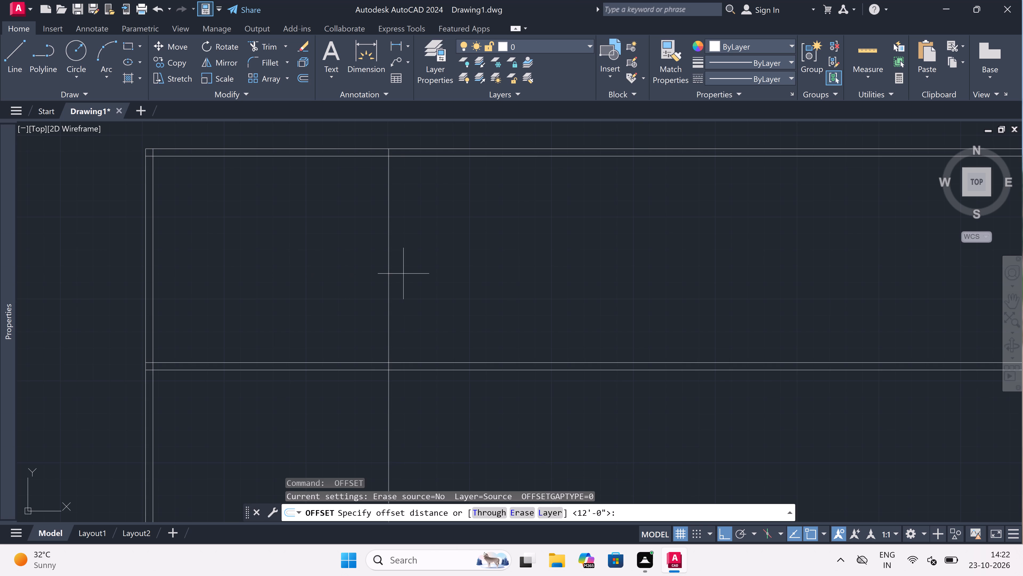
drag(392, 271, 410, 271)
text(4.5)
text(")
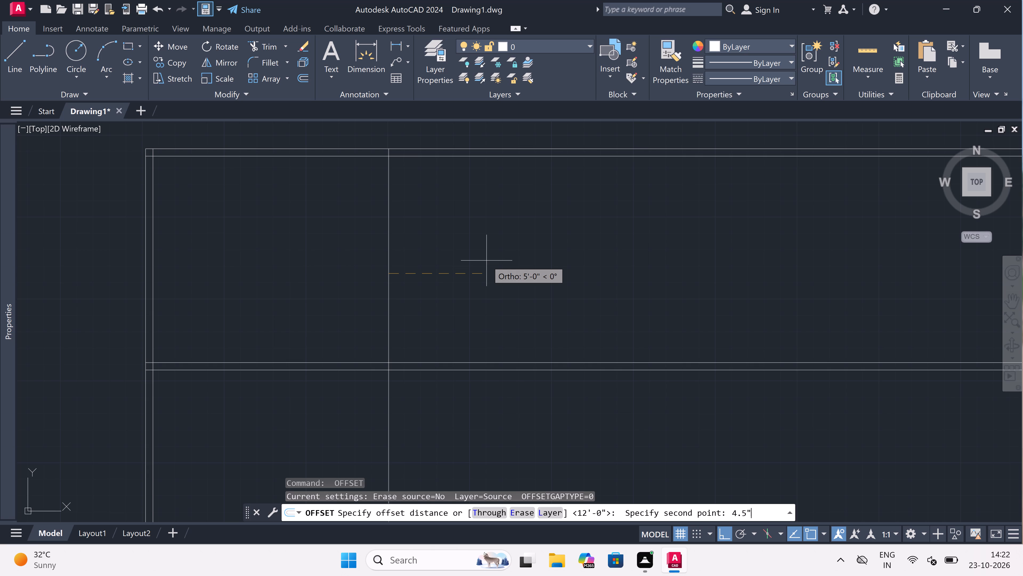
key(space)
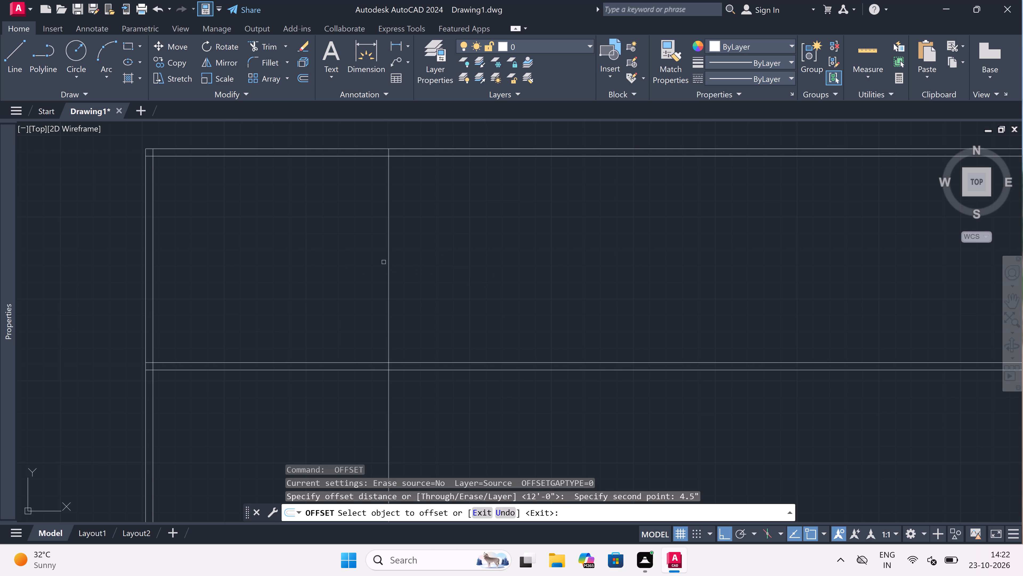
drag(388, 260, 407, 261)
click(445, 261)
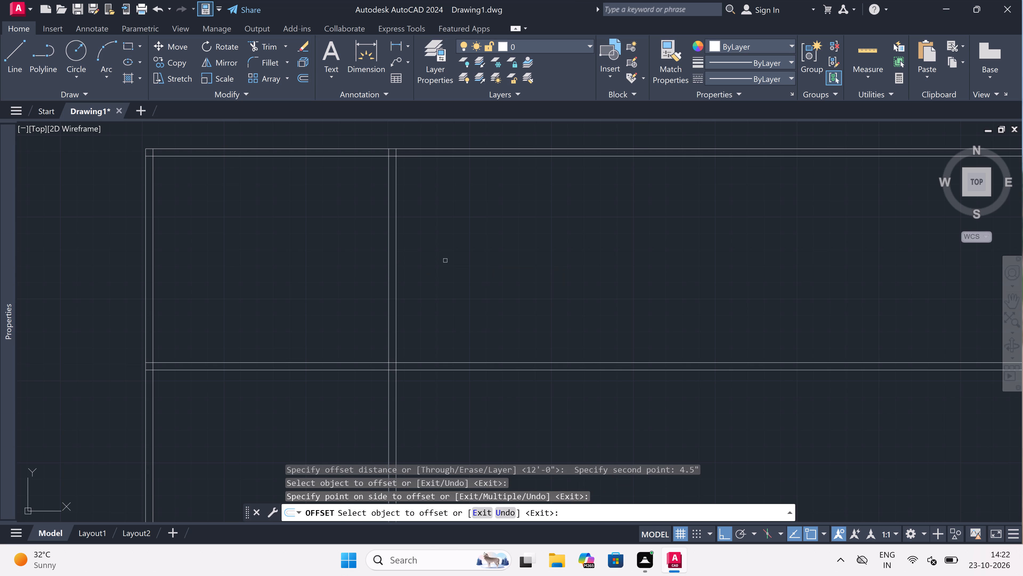
key(Escape)
Offset the right line of the first vertical partition wall 4' to the right.
key(space)
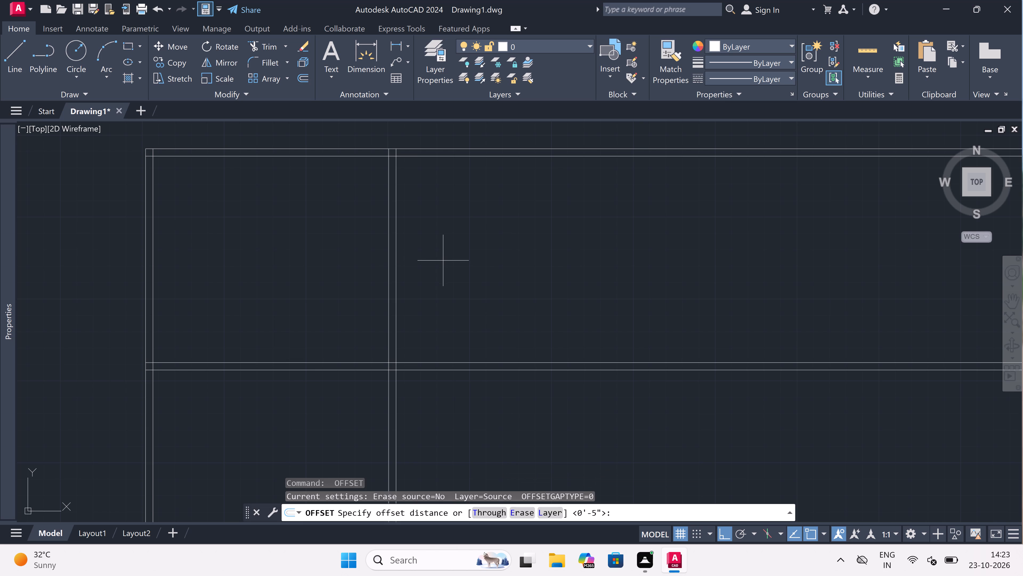
drag(401, 258, 414, 257)
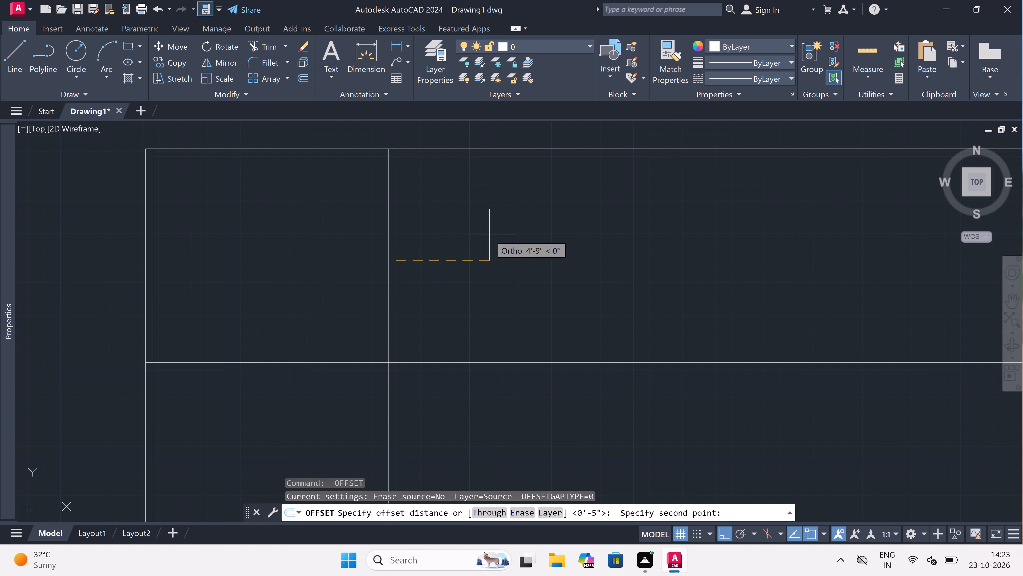
text(4')
key(space)
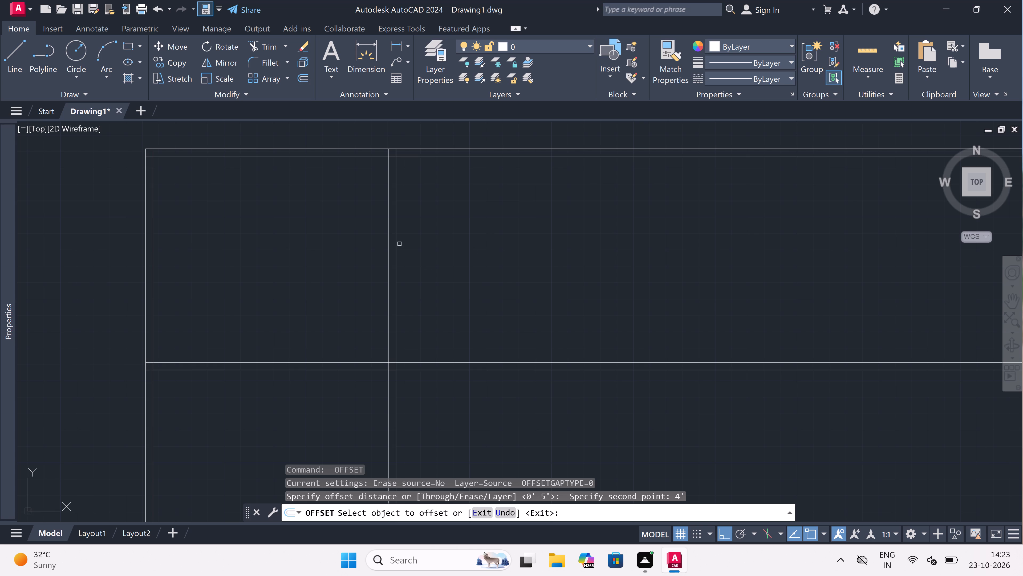
drag(395, 237, 447, 245)
click(486, 244)
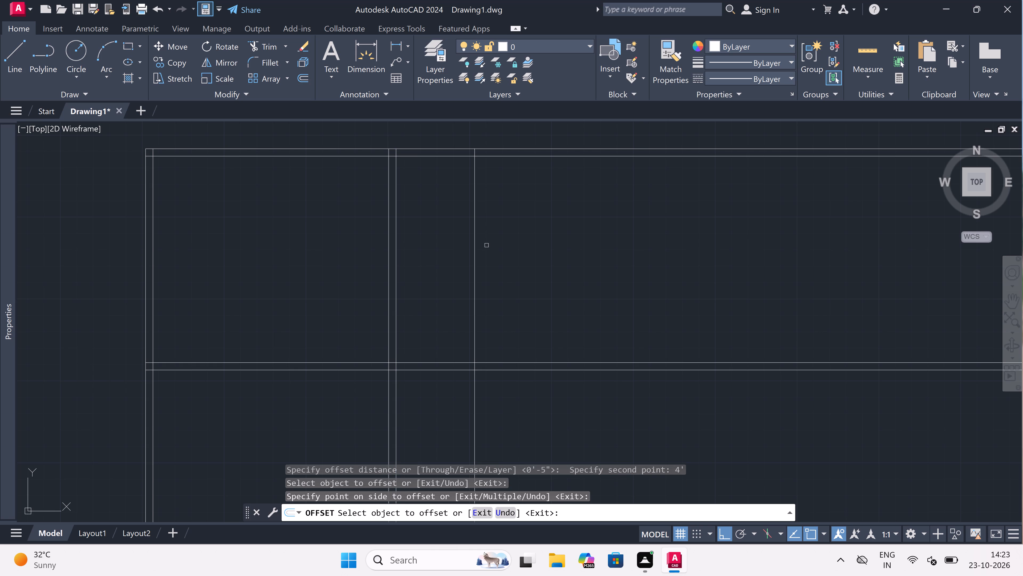
key(Escape)
Offset the vertical line bounding the 4' space 4.5" to the right to form the second partition wall.
key(space)
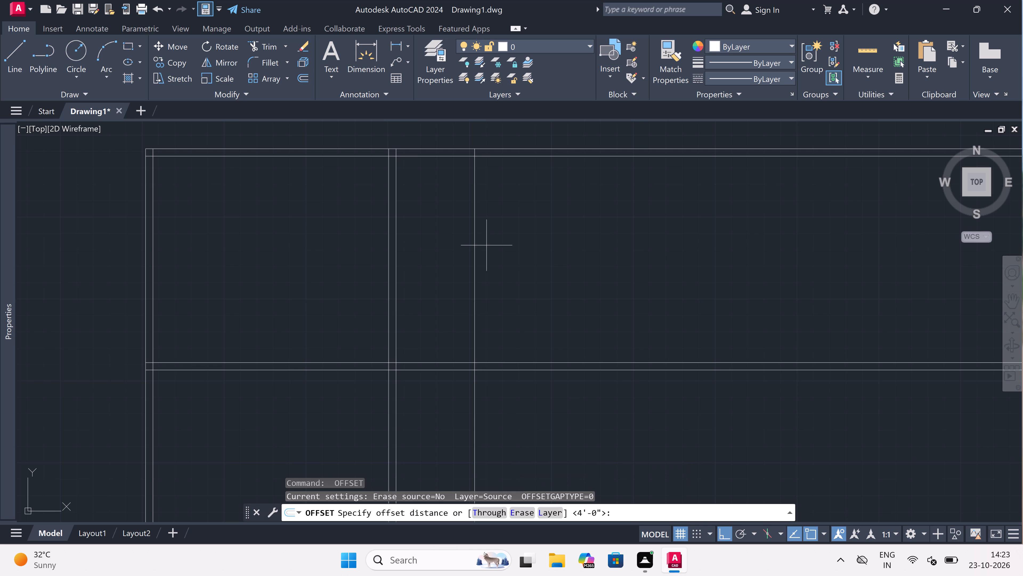
drag(476, 250, 496, 247)
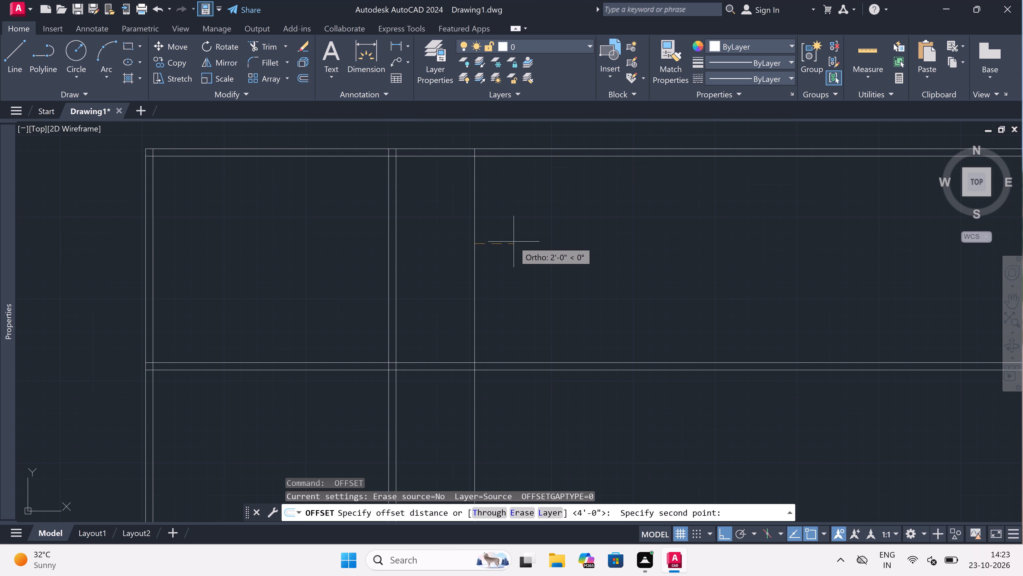
text(4.5)
text(")
key(space)
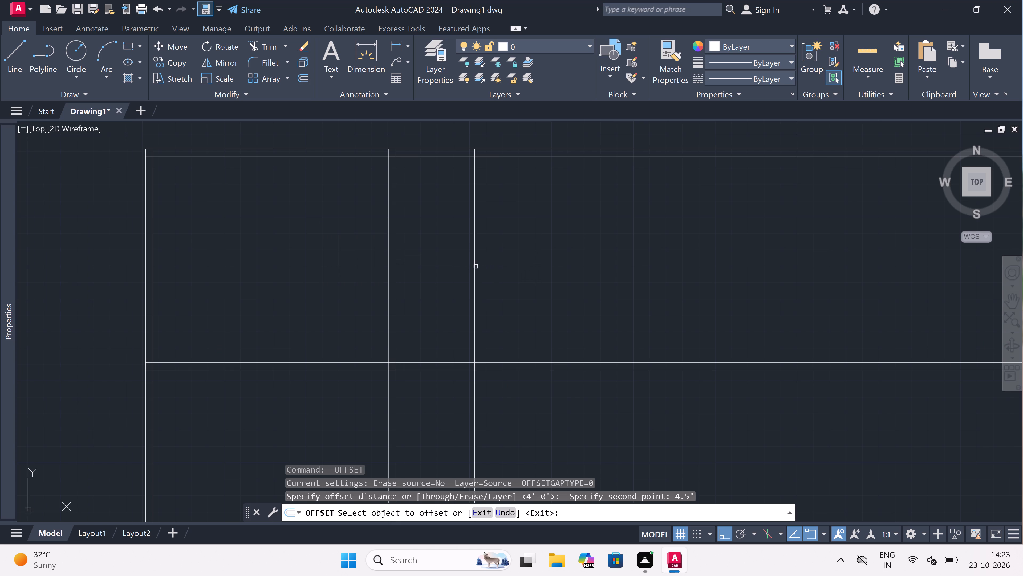
drag(474, 266, 512, 272)
click(559, 278)
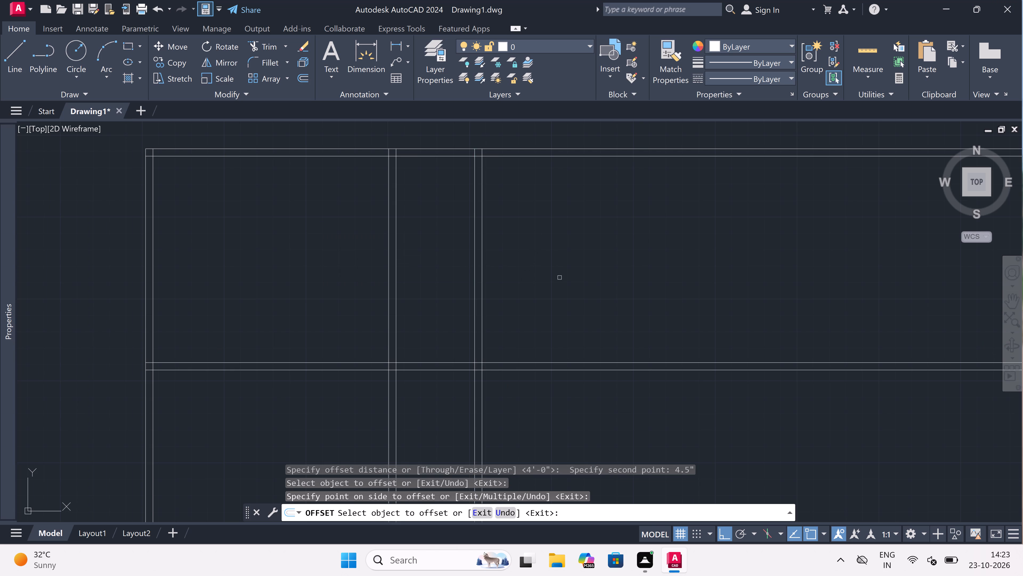
key(Escape)
Offset the right line of the second vertical partition wall 5' to the right.
key(space)
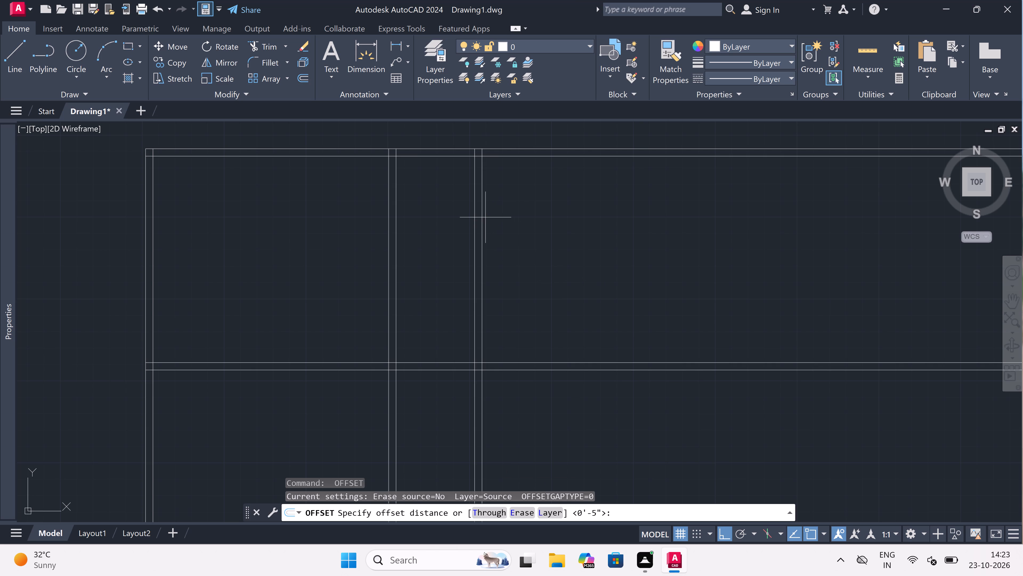
drag(483, 216, 507, 214)
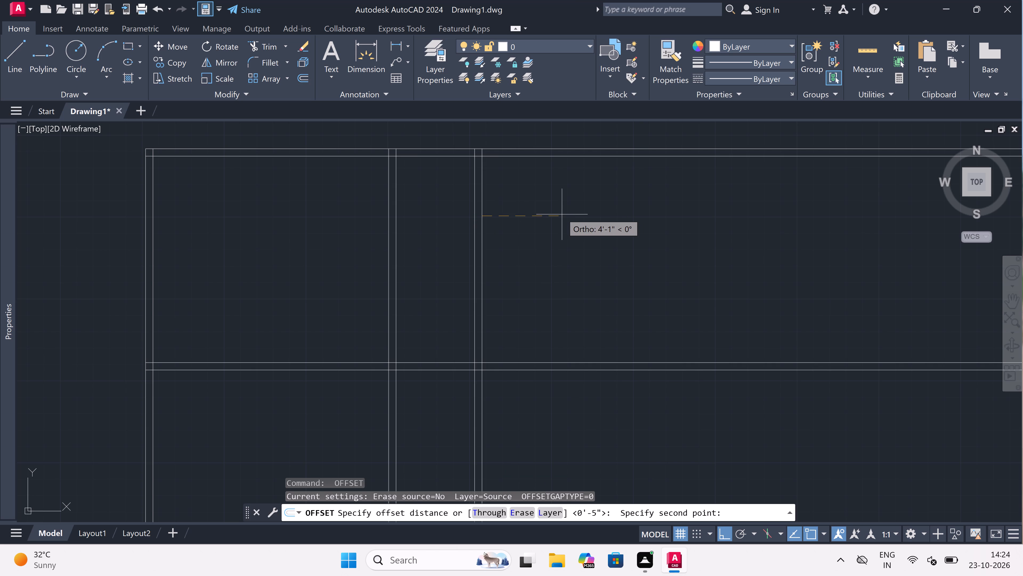
text(5')
key(space)
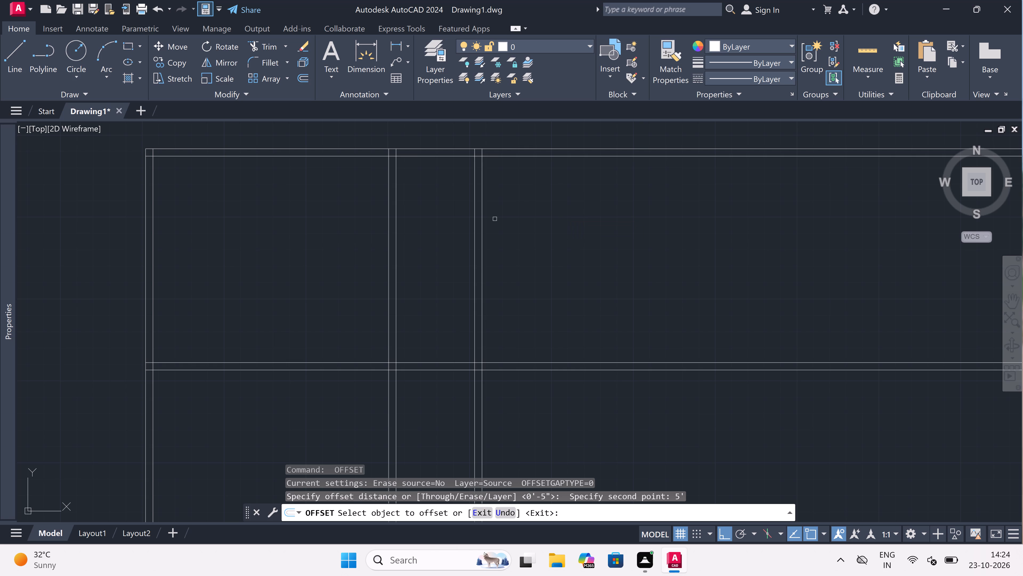
drag(483, 215, 508, 215)
click(551, 221)
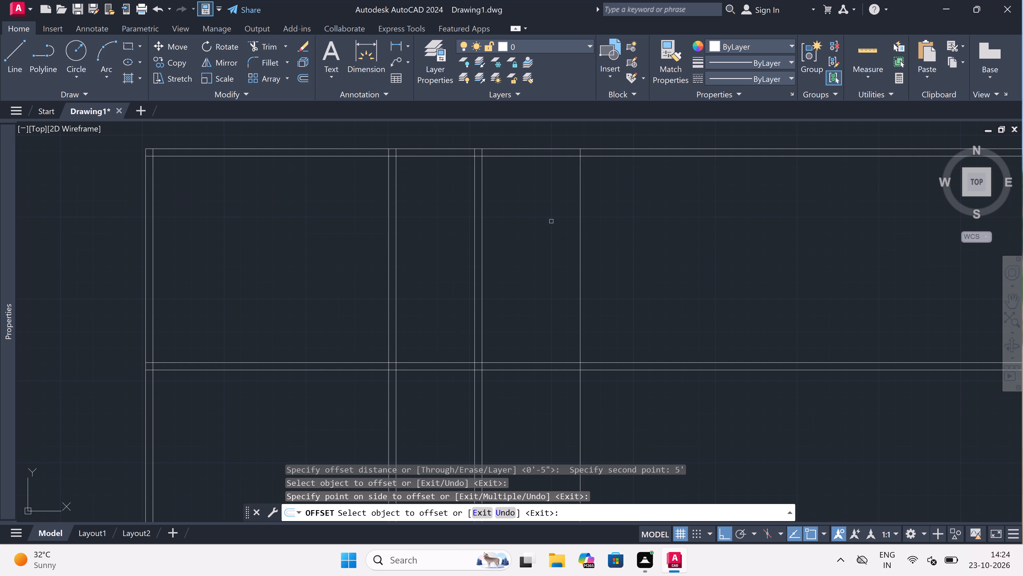
key(Escape)
Offset the vertical line bounding the 5' space 4.5" to the right to form the third partition wall.
key(space)
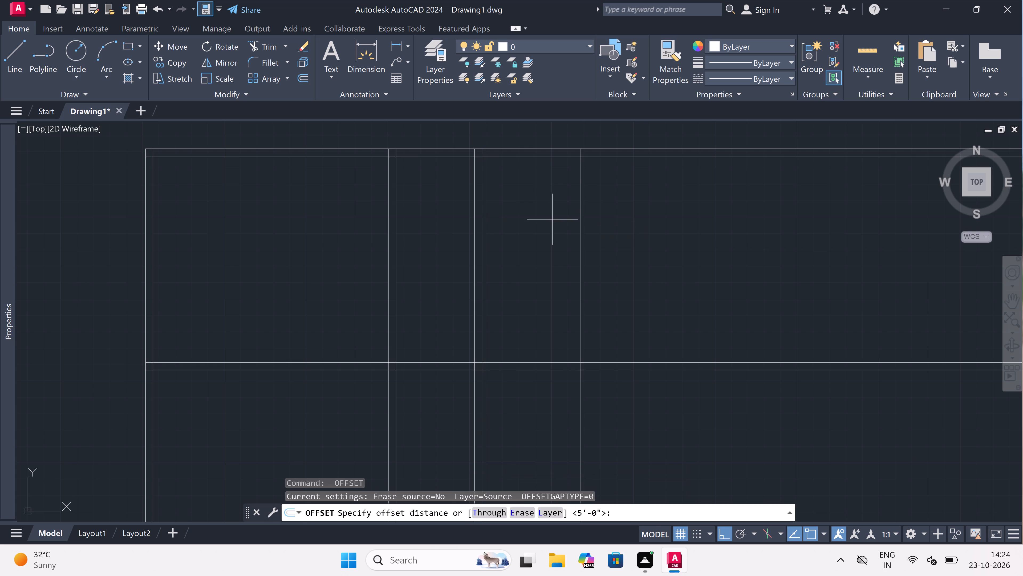
drag(582, 214, 609, 215)
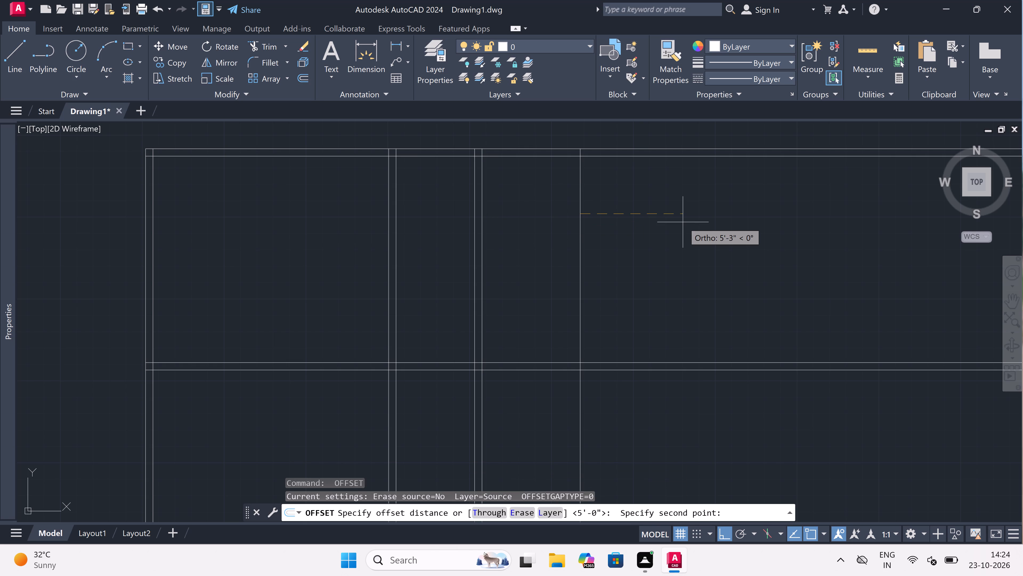
text(4.5)
text(")
key(space)
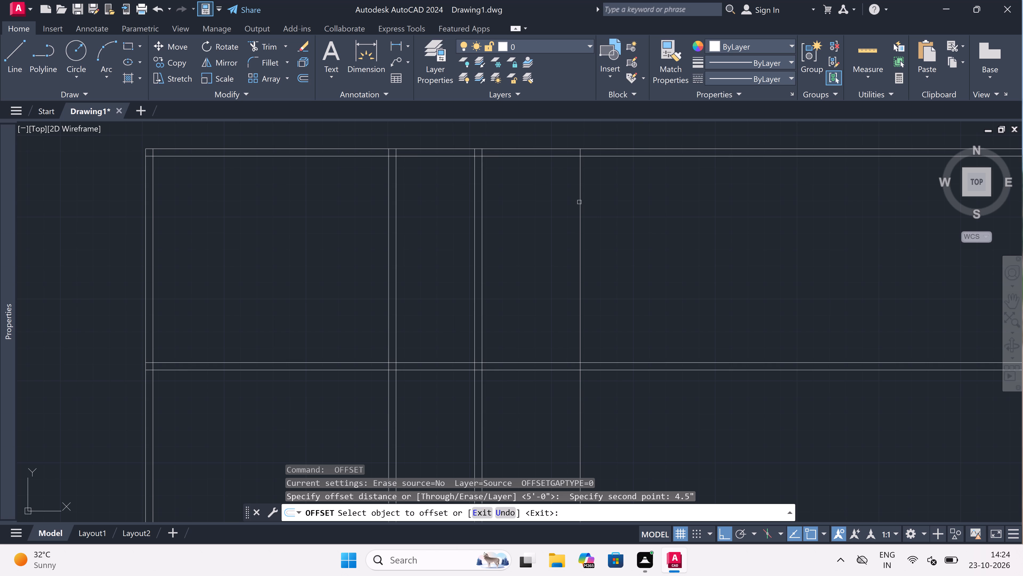
drag(581, 202, 609, 202)
click(622, 202)
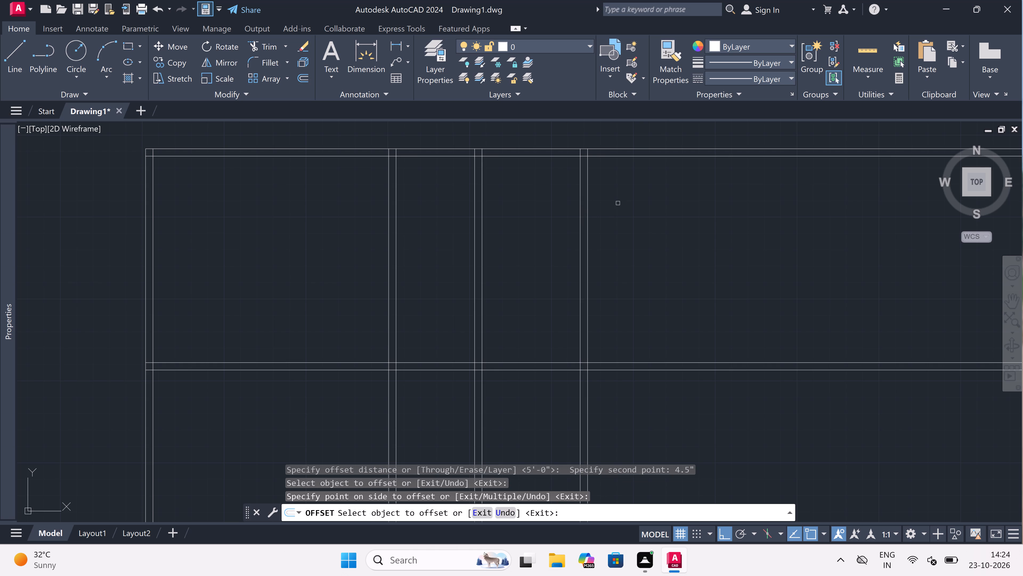
key(Escape)
Offset the right line of the third vertical partition wall 2' to the right.
key(space)
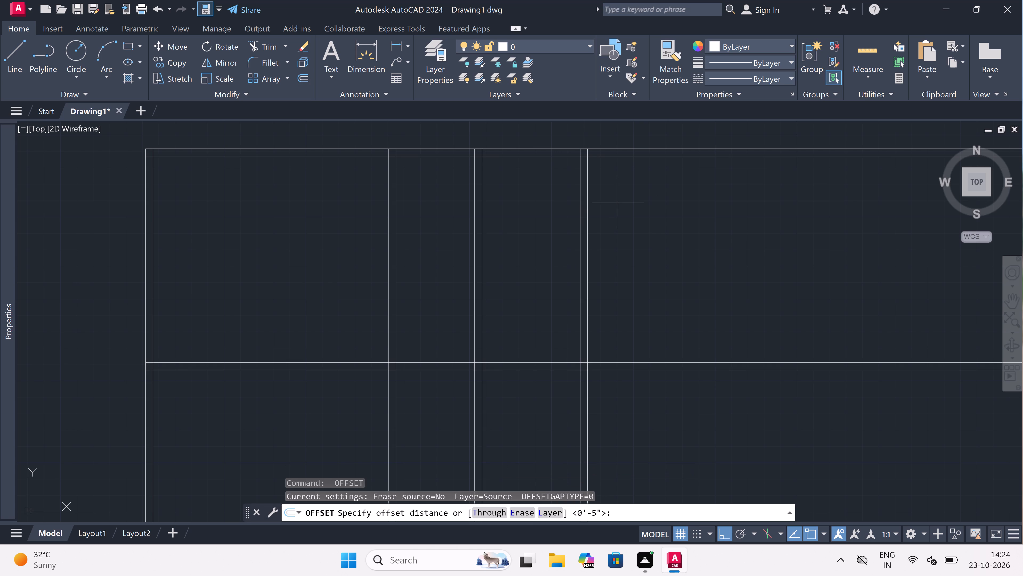
scroll(473, 242, down, 1)
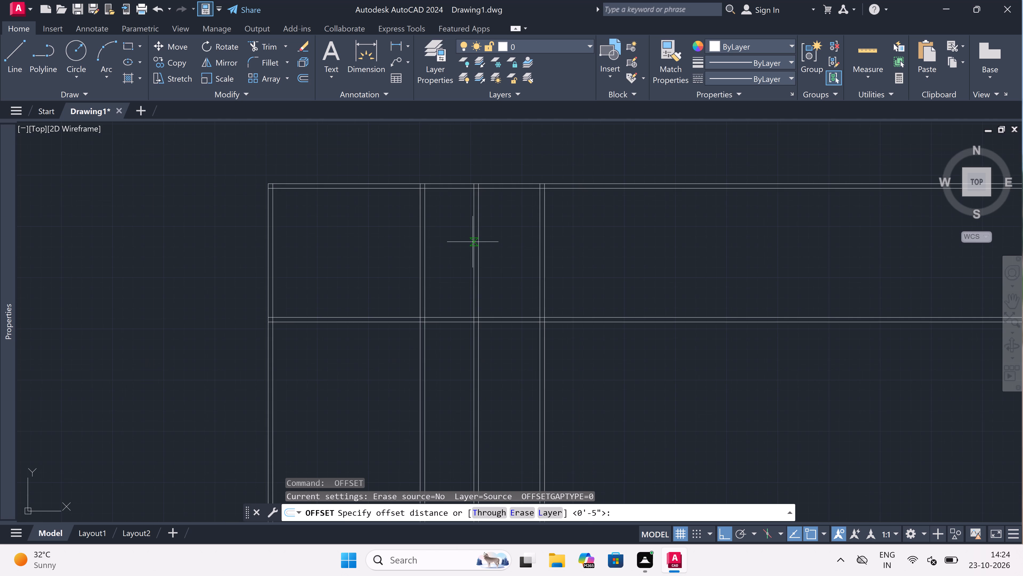
scroll(473, 242, down, 1)
scroll(540, 232, up, 1)
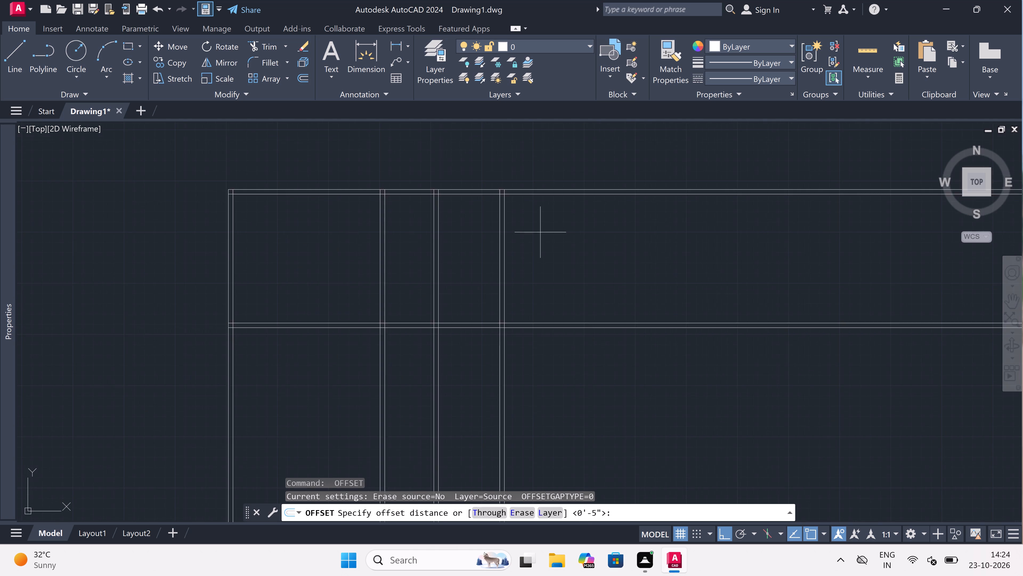
scroll(541, 232, up, 1)
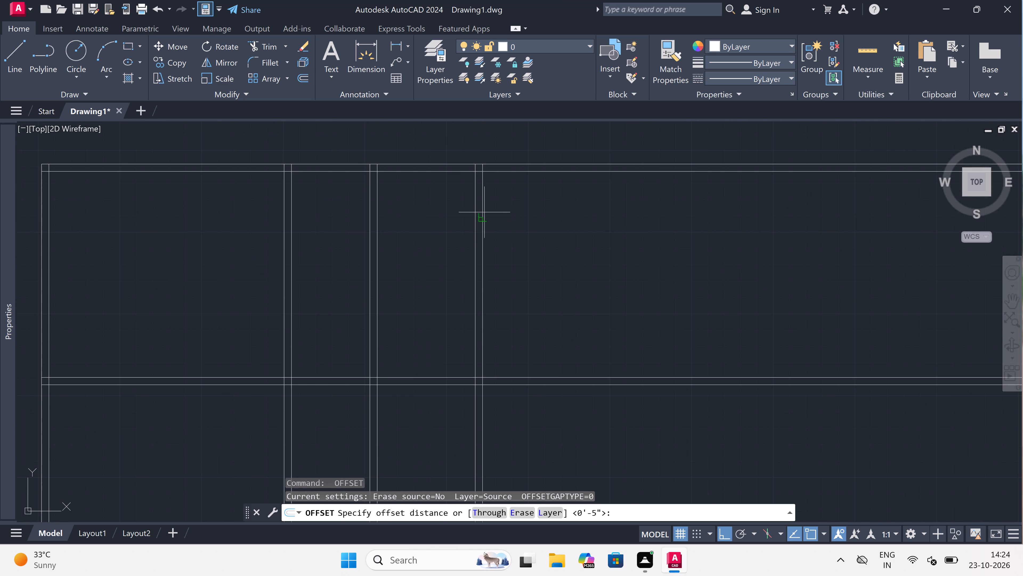
drag(486, 215, 493, 215)
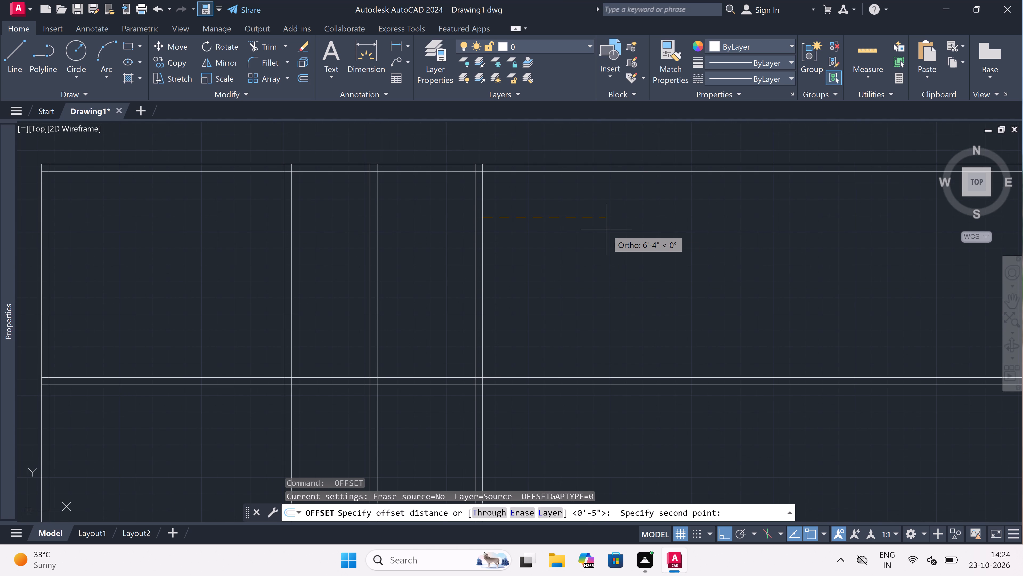
text(2')
key(space)
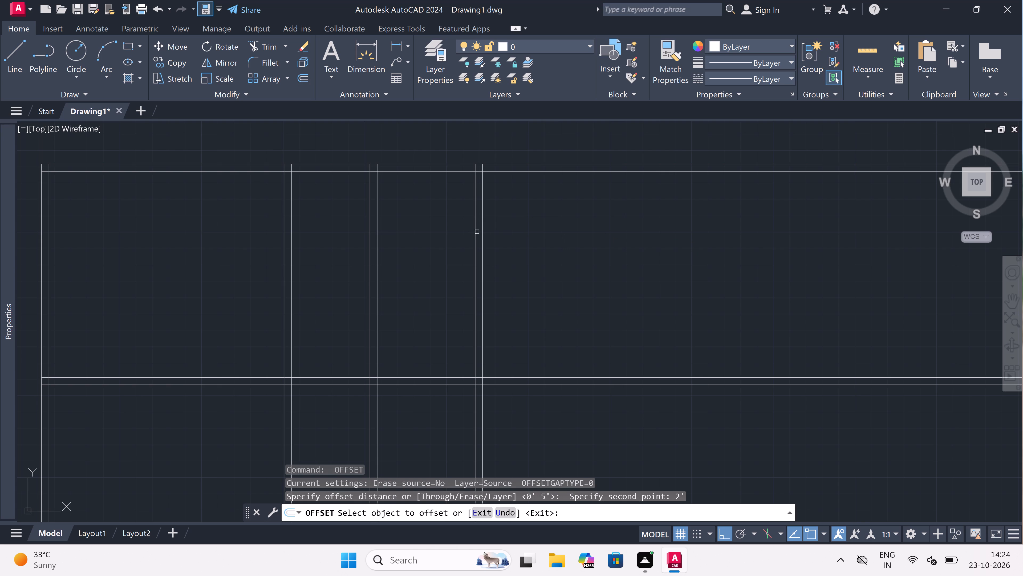
drag(483, 231, 519, 231)
click(578, 234)
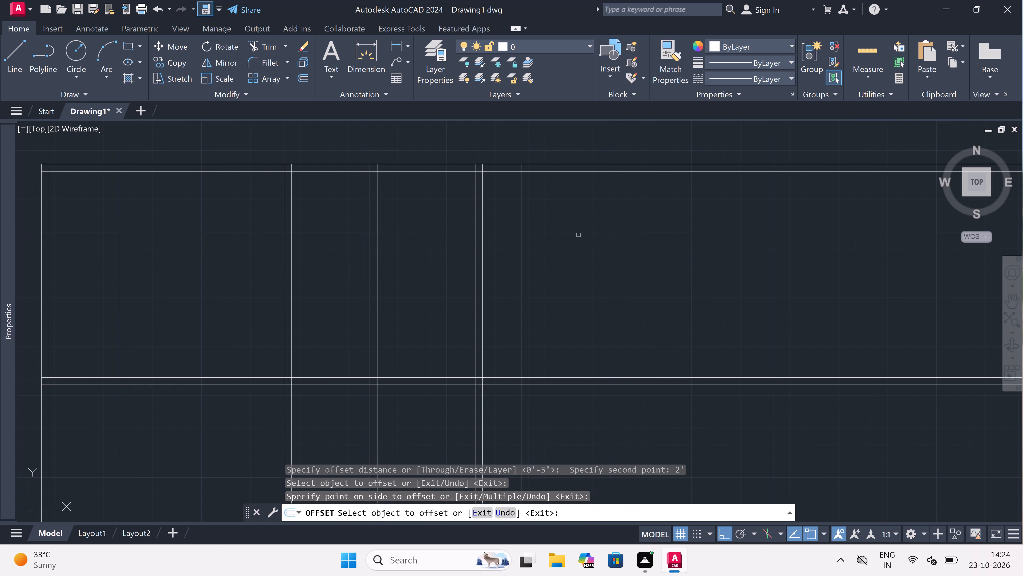
key(Escape)
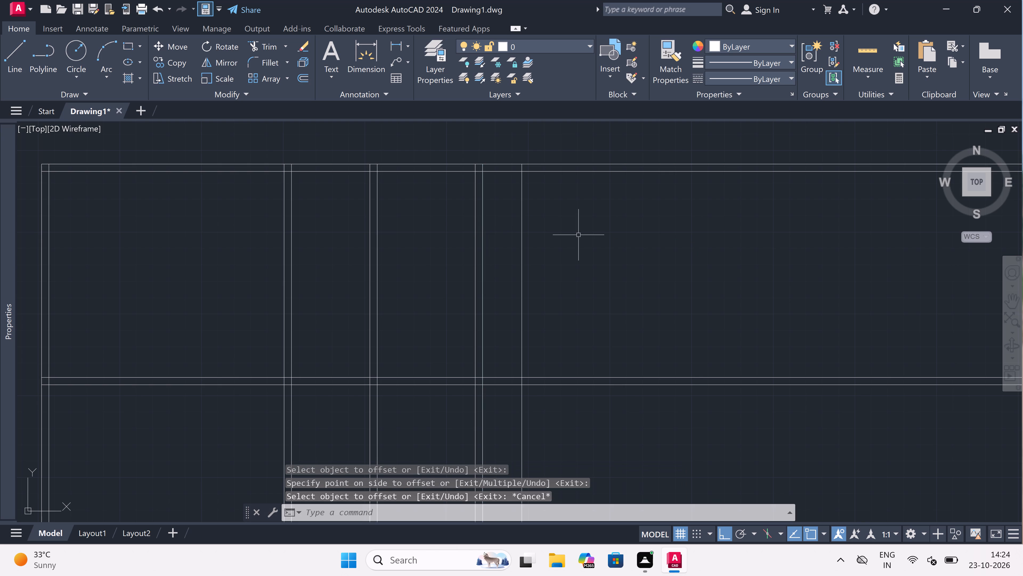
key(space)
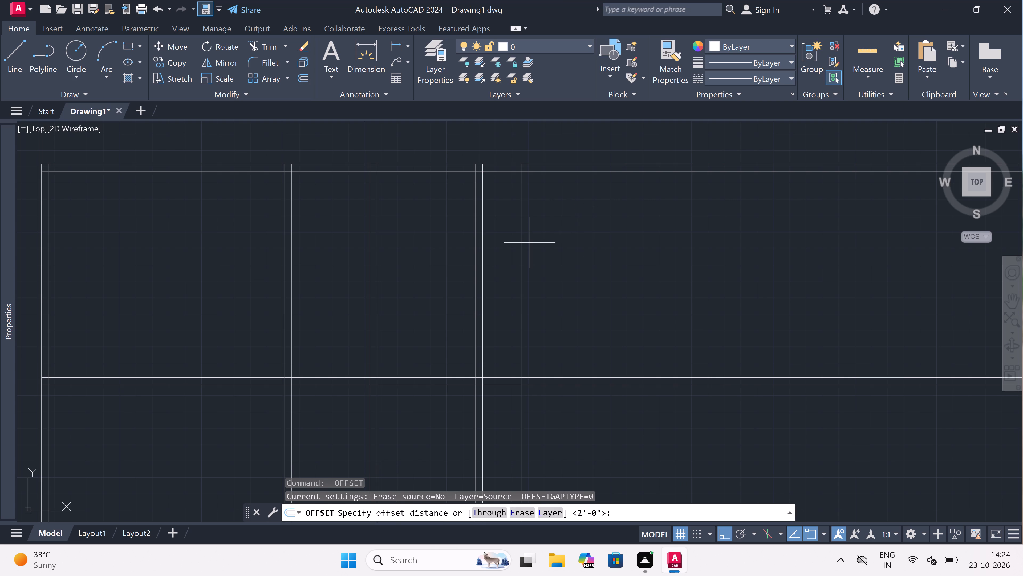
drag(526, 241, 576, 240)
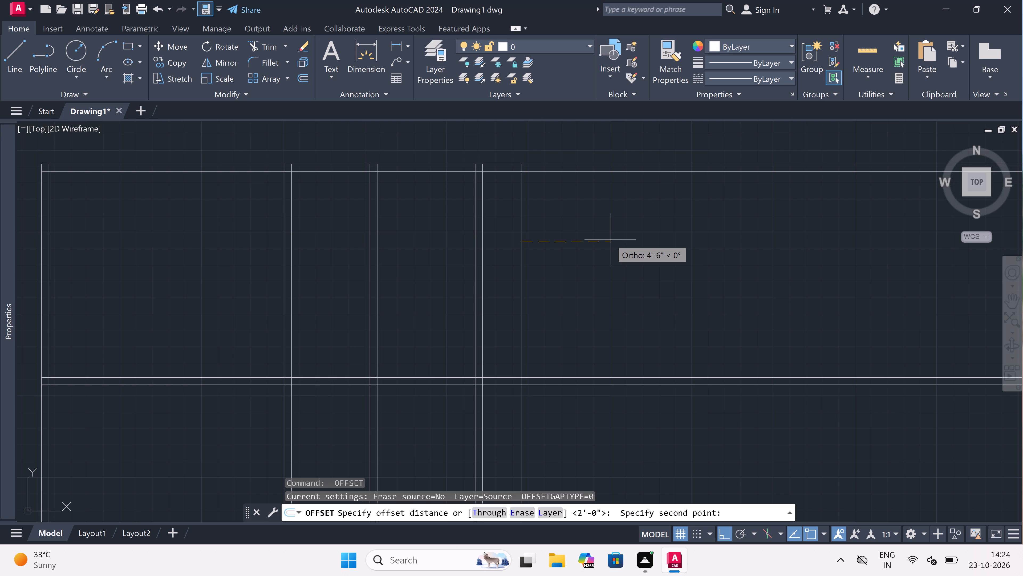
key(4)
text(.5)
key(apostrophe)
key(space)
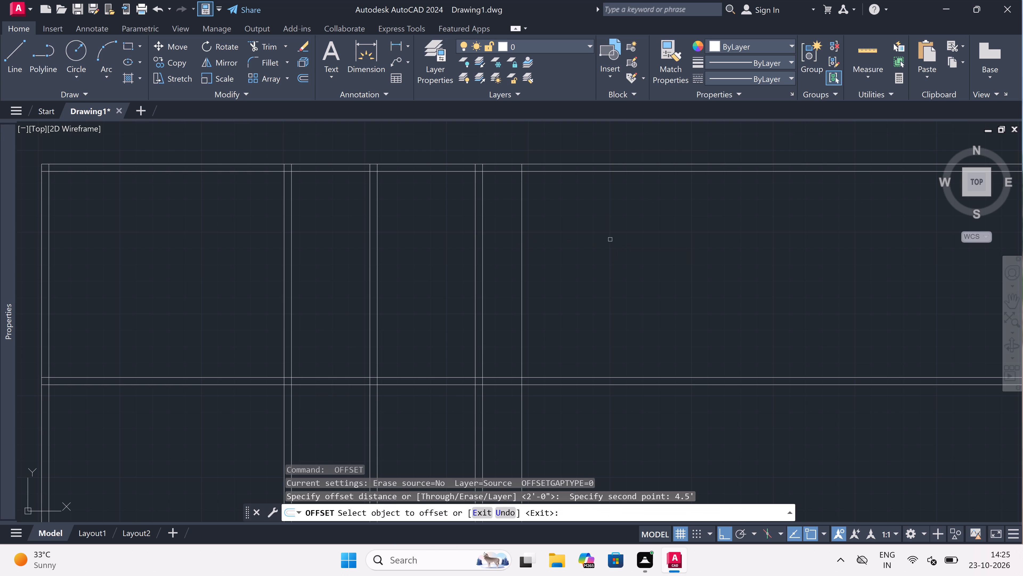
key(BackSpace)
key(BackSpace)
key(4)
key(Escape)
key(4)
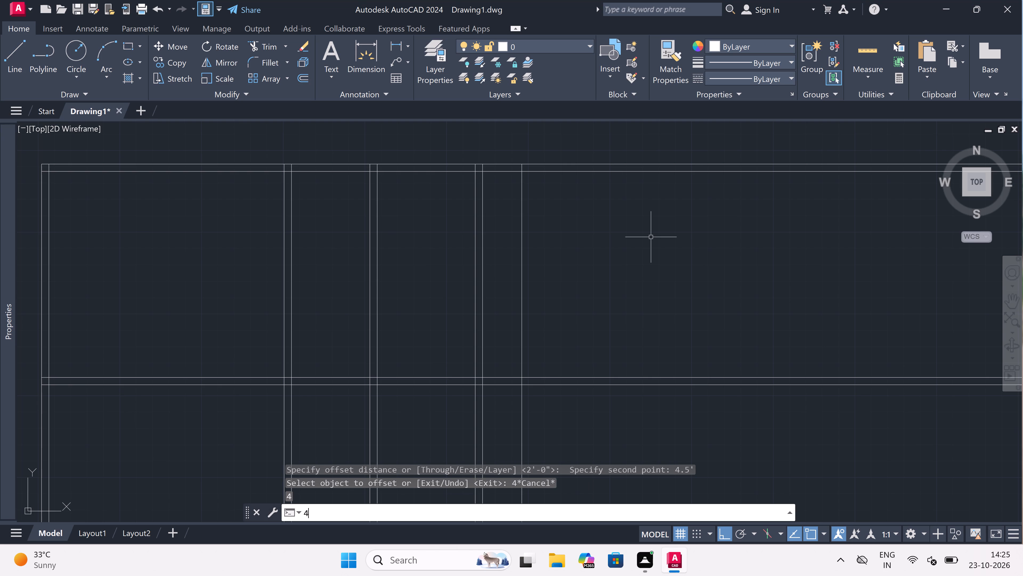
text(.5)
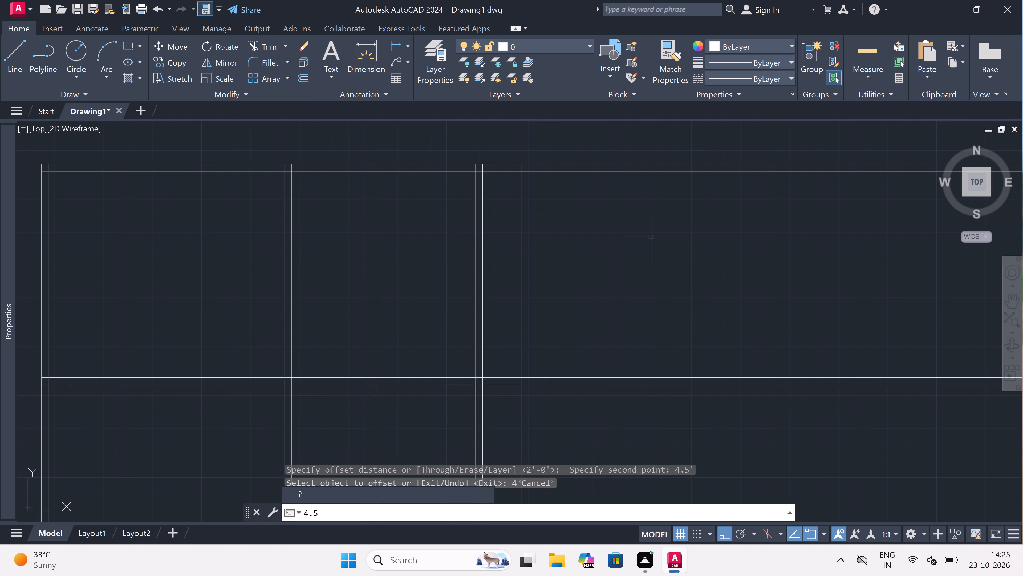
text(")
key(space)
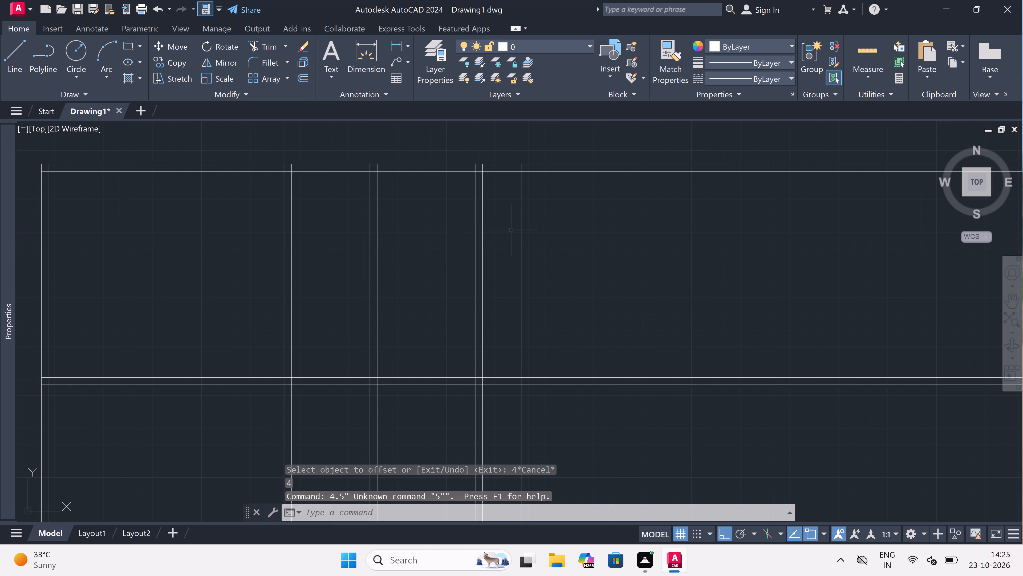
Offset the vertical line bounding the 2' space 4.5" to the right to form the fourth partition wall.
text(o)
key(space)
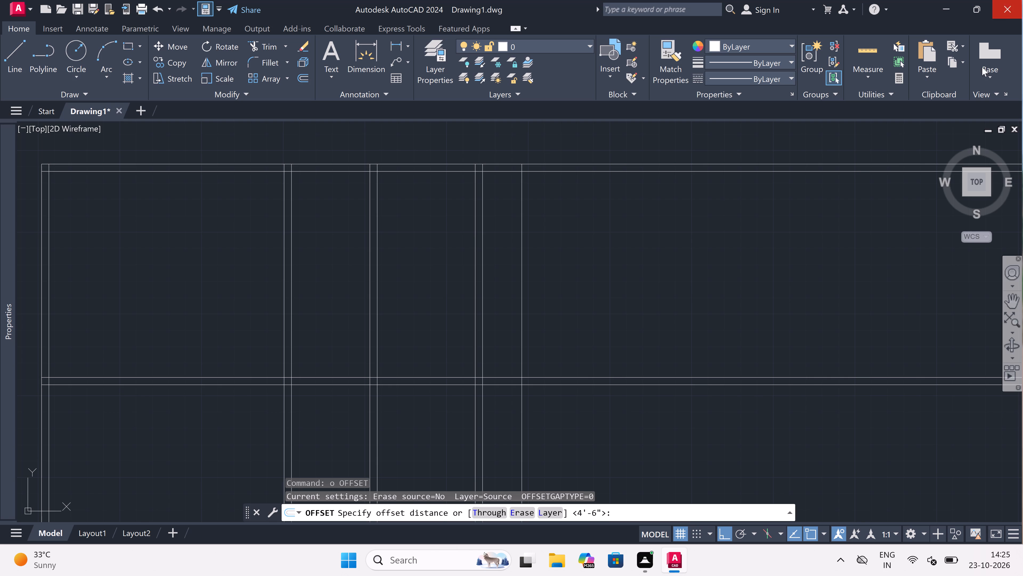
click(527, 237)
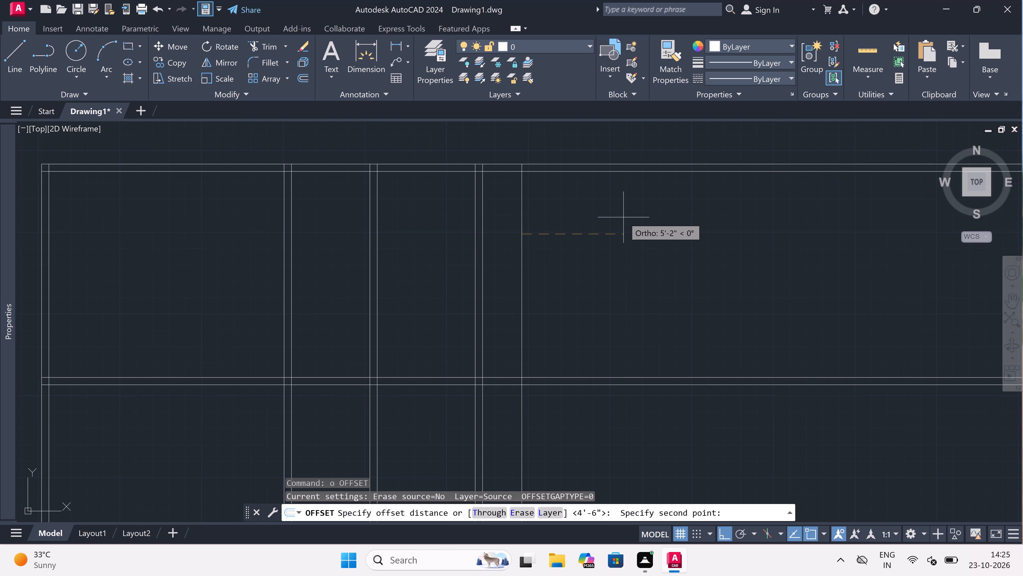
key(4)
text(.5)
text(")
key(space)
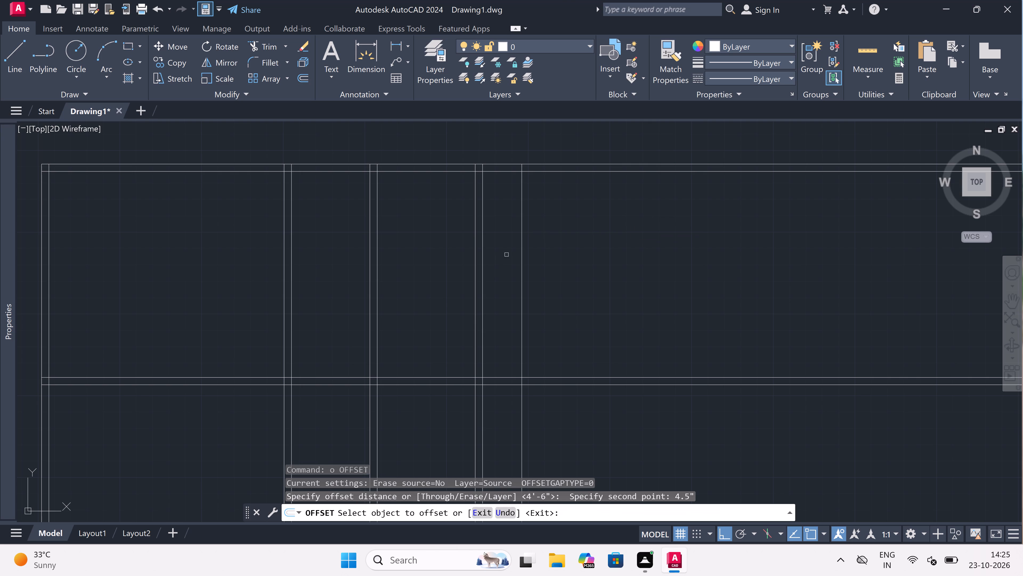
drag(520, 244, 563, 249)
click(580, 249)
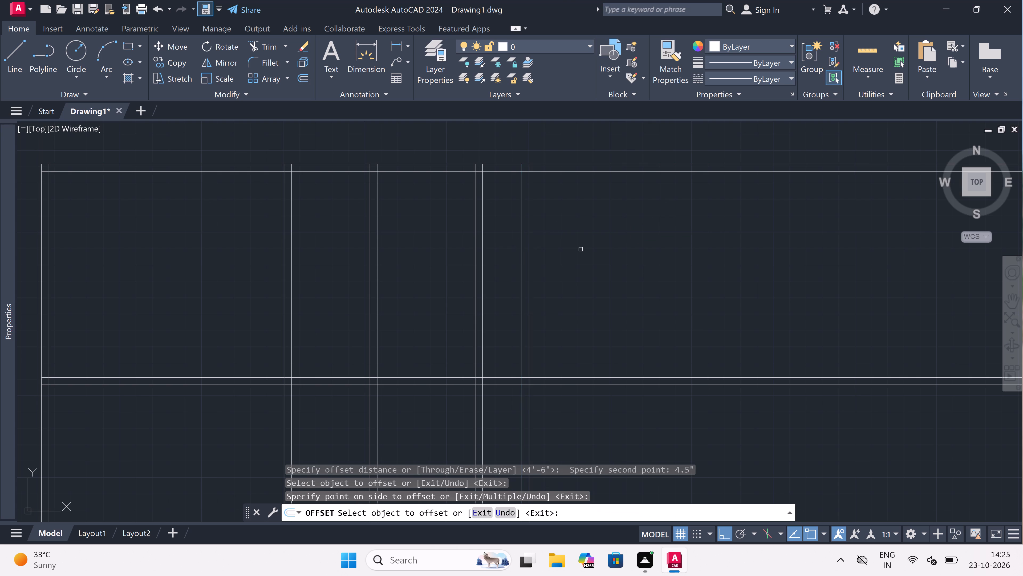
key(Escape)
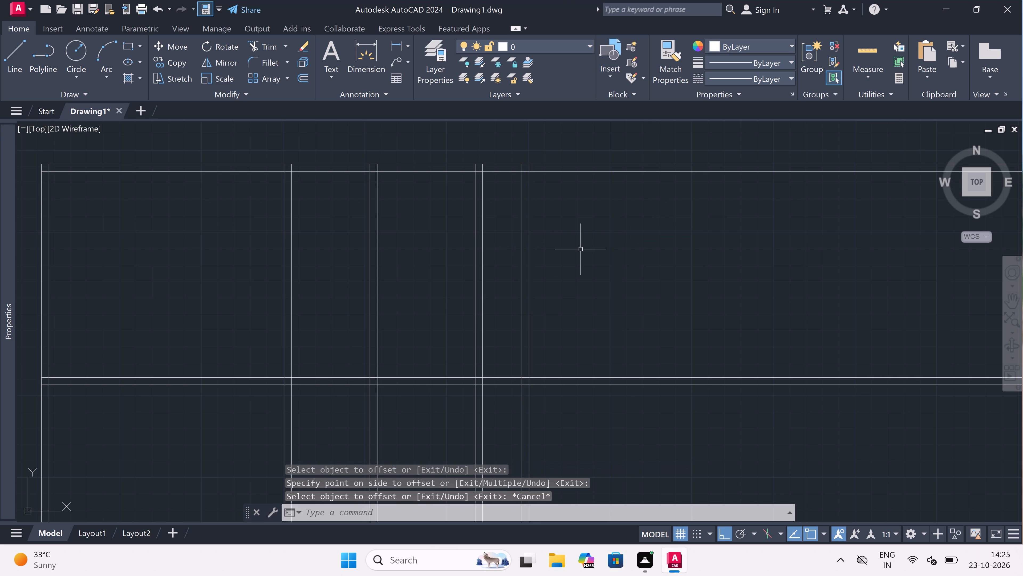
Offset the right line of the fourth vertical partition wall 12' to the right.
key(space)
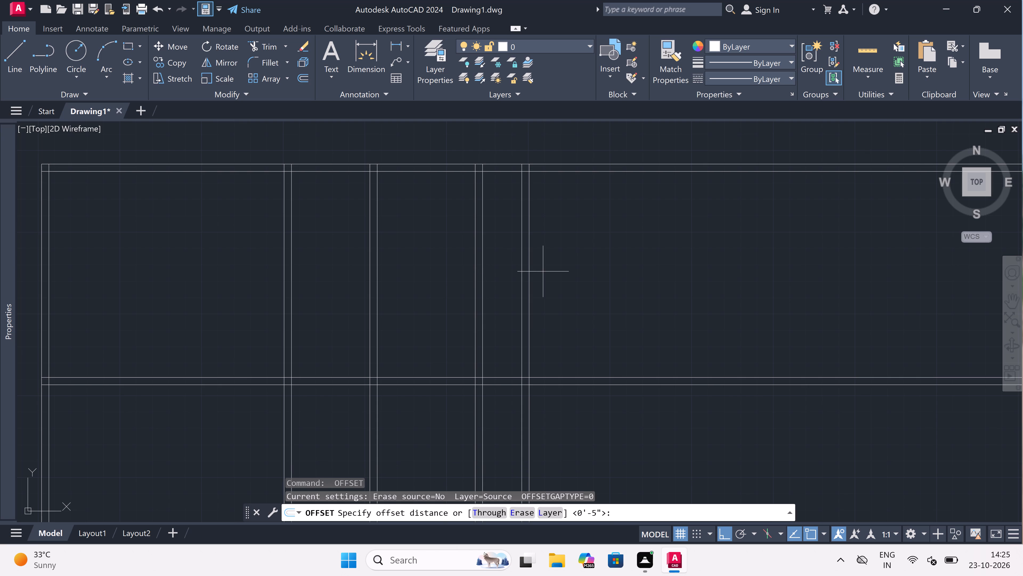
drag(532, 267, 555, 265)
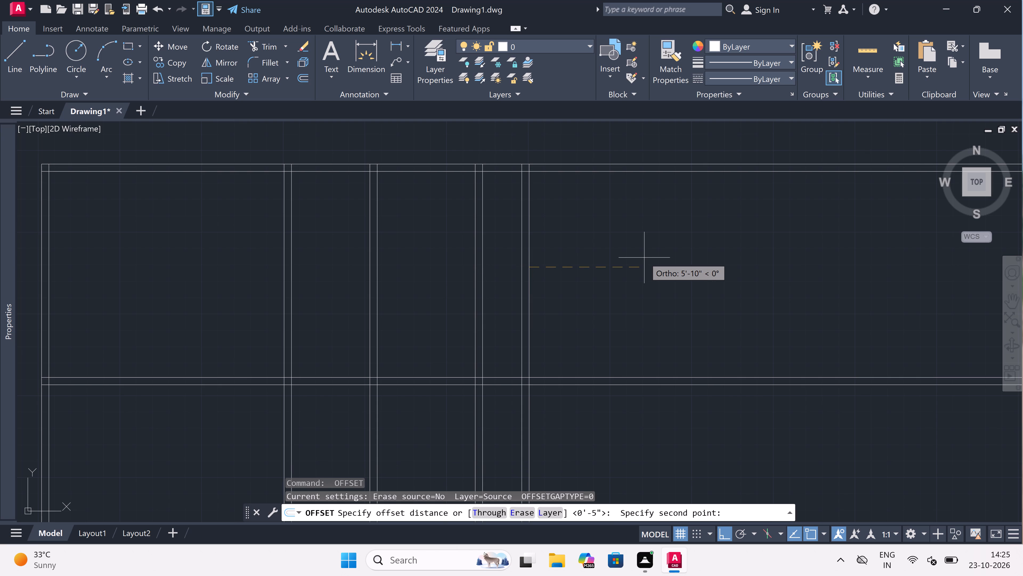
text(12')
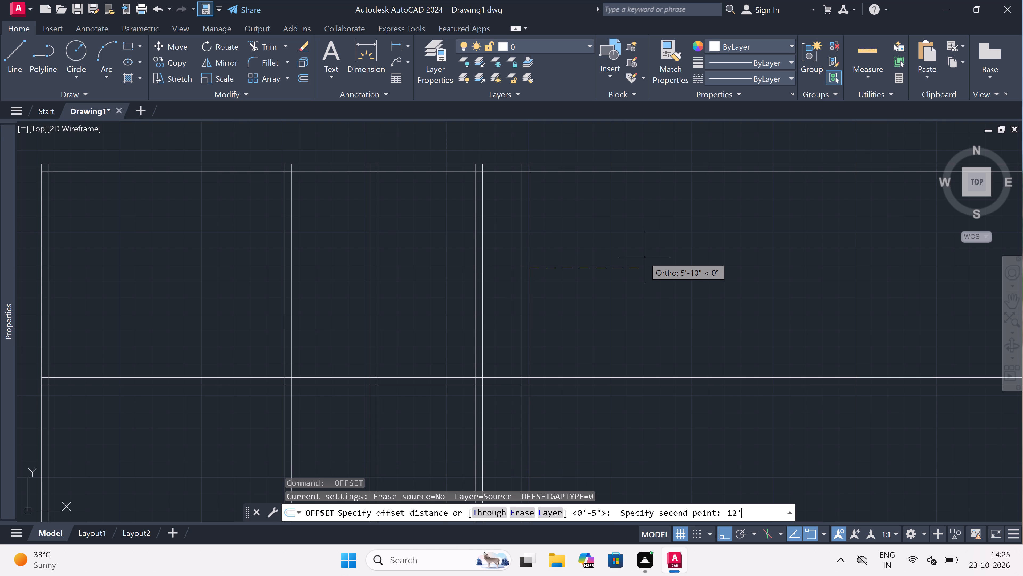
key(space)
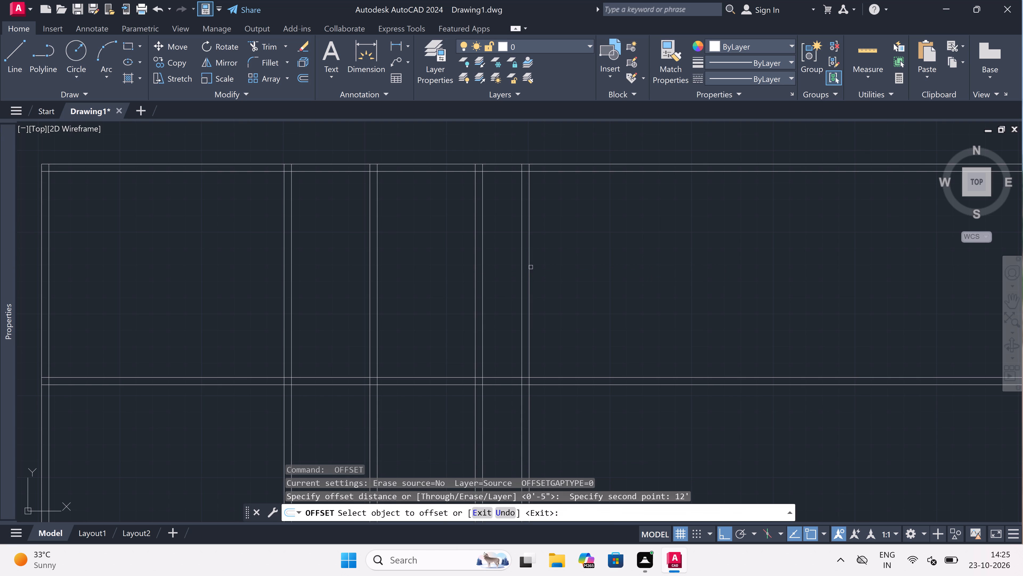
drag(531, 267, 559, 257)
click(616, 248)
key(Escape)
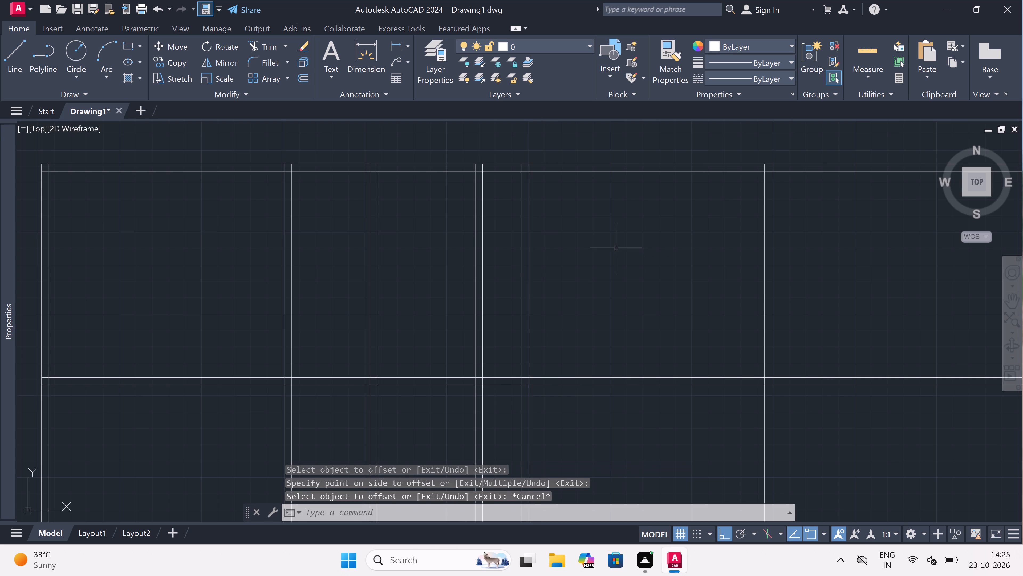
Trim both top outer wall lines across the 2' gap between the third and fourth partition walls.
key(t)
key(r)
key(space)
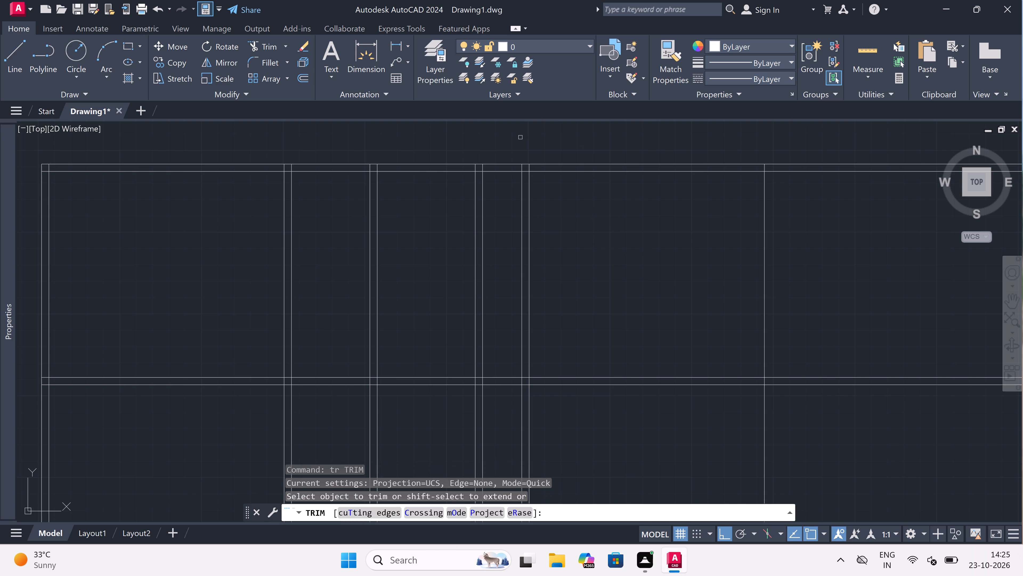
click(504, 153)
click(496, 243)
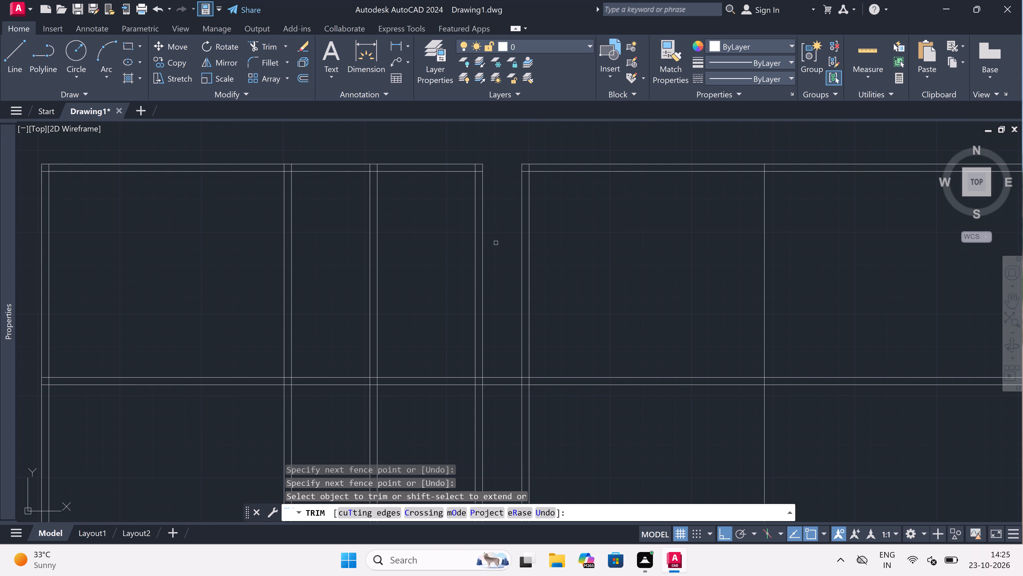
key(Escape)
Offset the vertical line bounding the second 12' room 4.5" to the right to form the fifth partition wall.
scroll(453, 245, down, 4)
scroll(595, 258, up, 1)
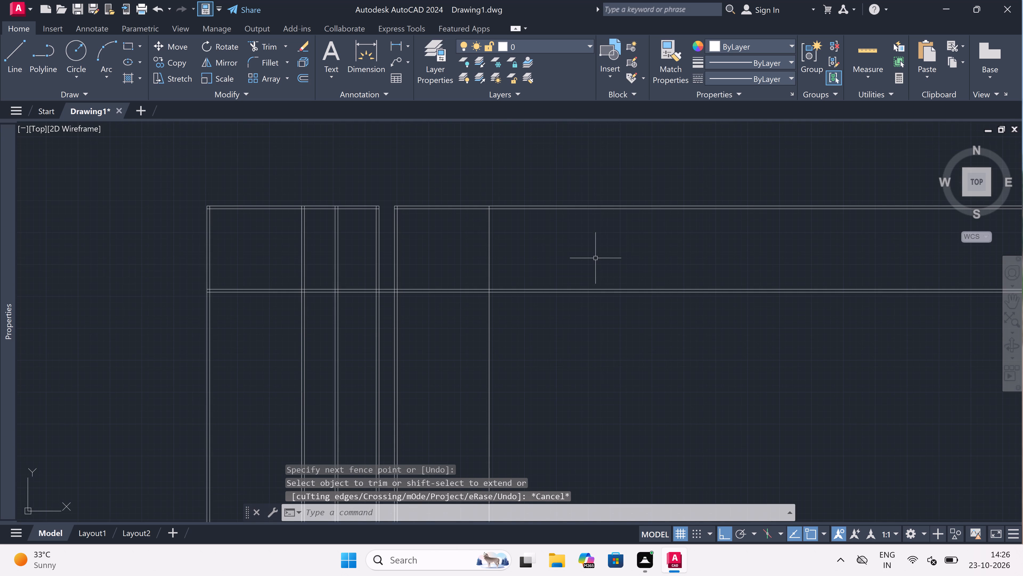
key(o)
key(space)
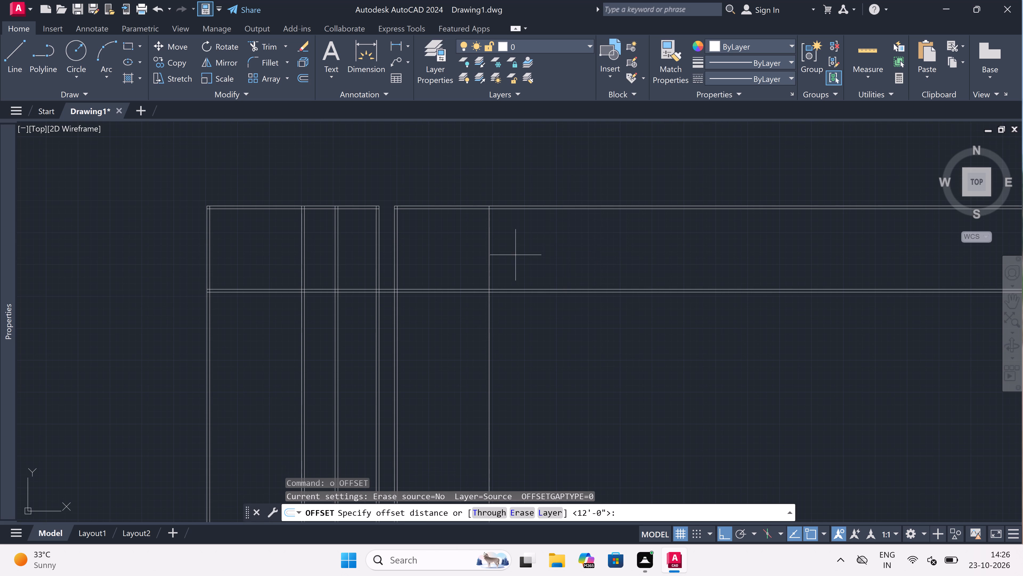
click(488, 243)
scroll(503, 241, up, 3)
key(4)
text(.5")
key(space)
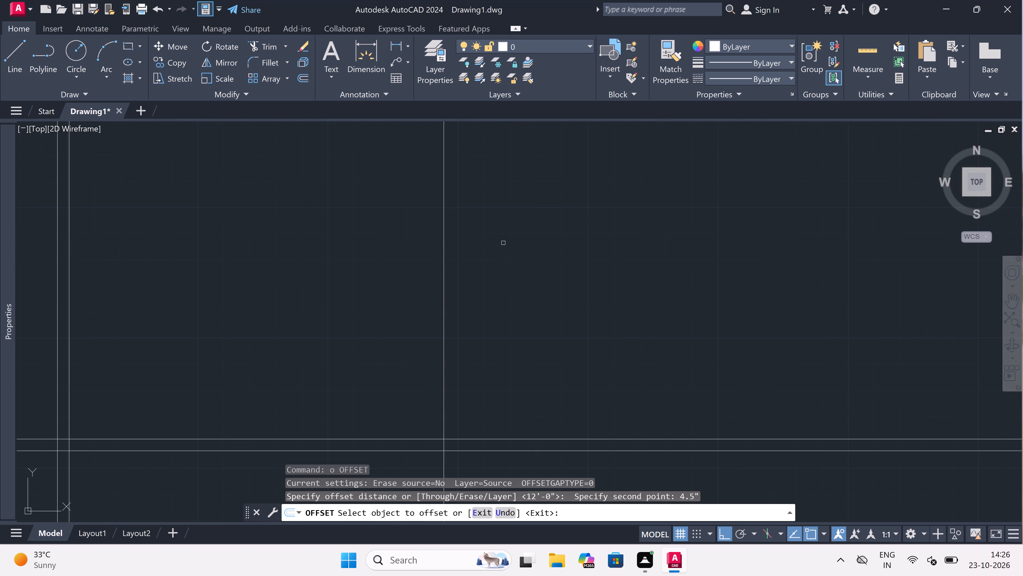
drag(444, 263, 485, 263)
click(527, 269)
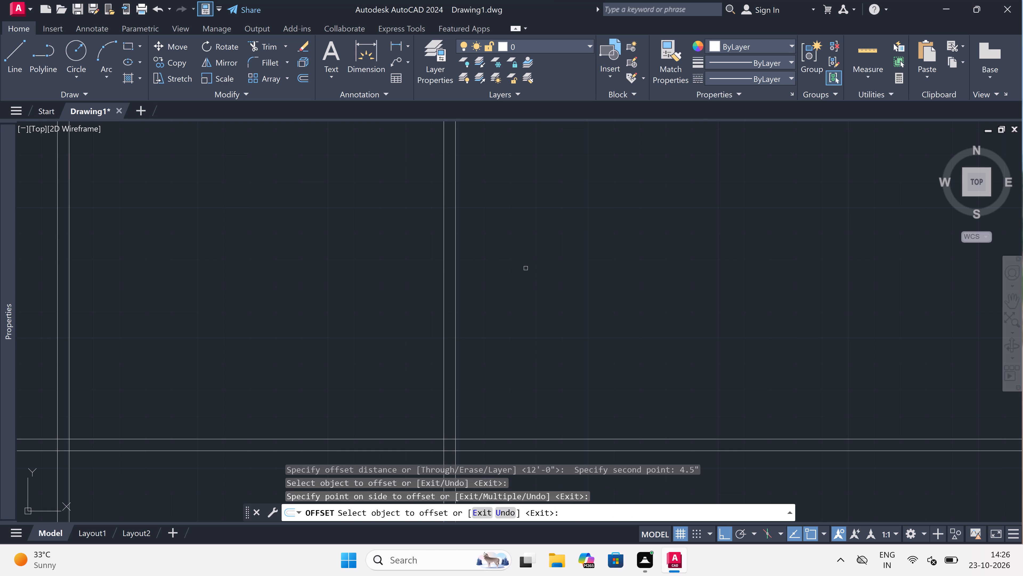
Offset the right line of the fifth vertical partition wall 4' to the right.
scroll(524, 269, down, 3)
scroll(518, 245, up, 2)
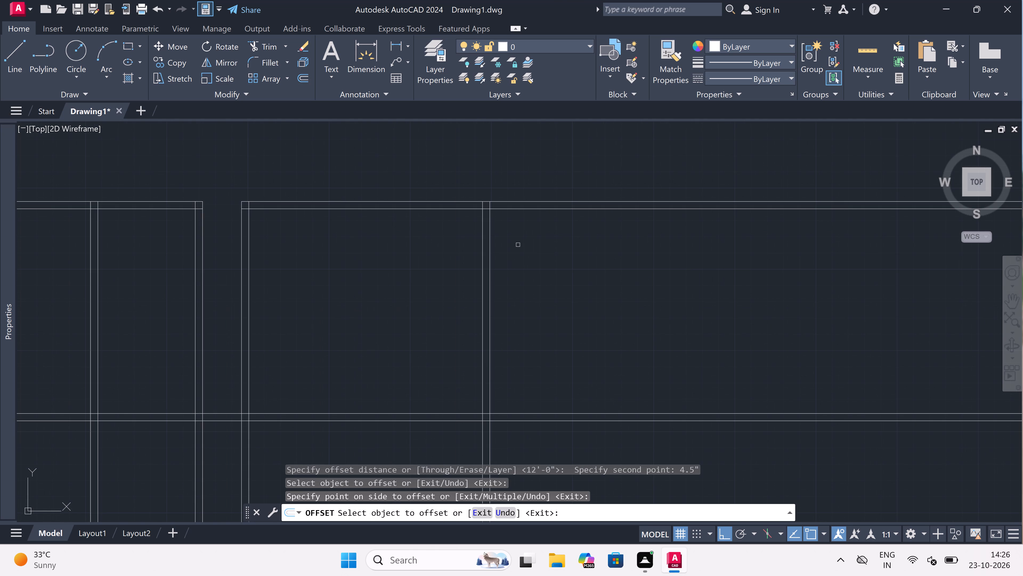
key(Escape)
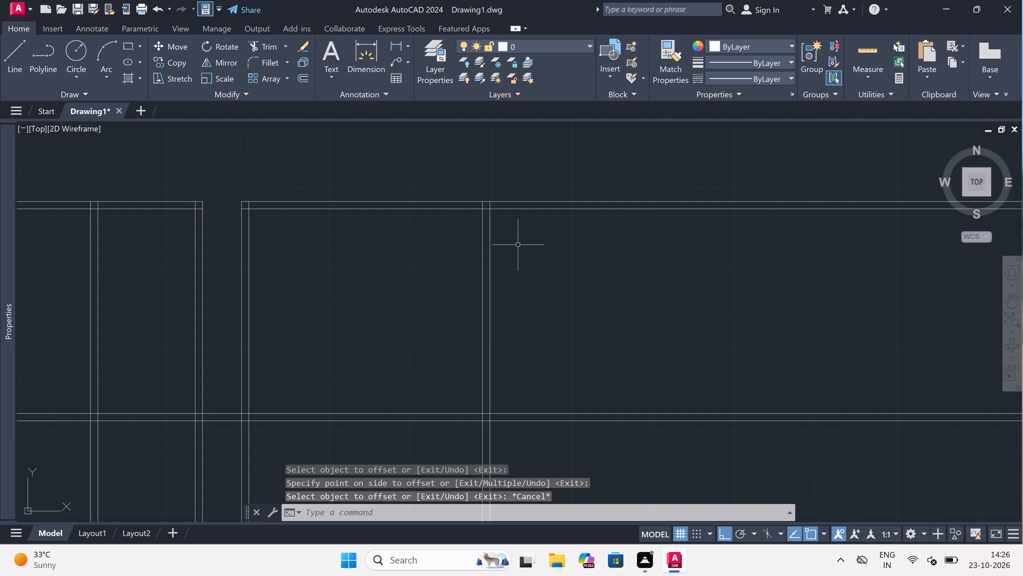
key(space)
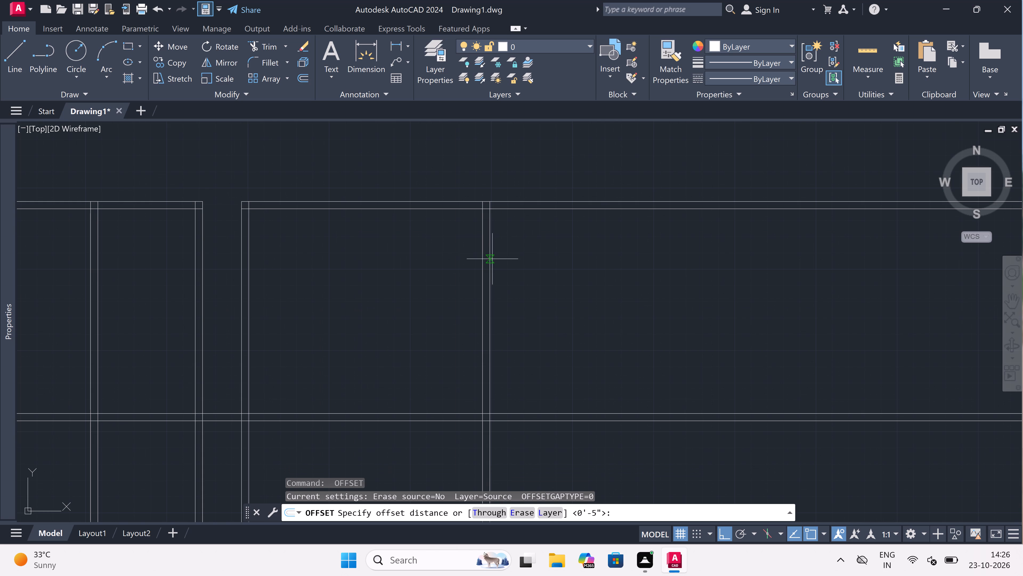
drag(494, 270, 521, 271)
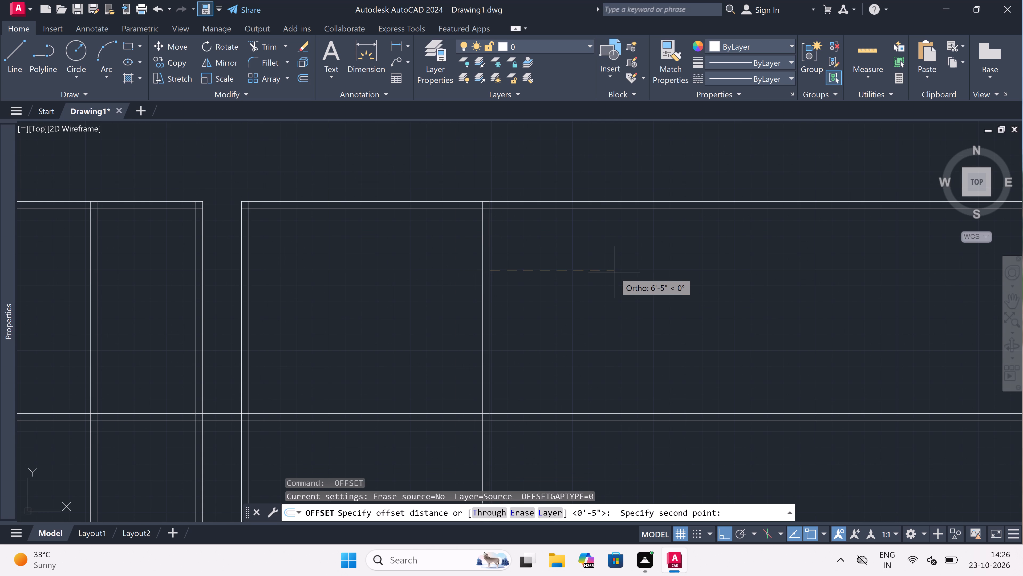
key(4)
text(')
key(space)
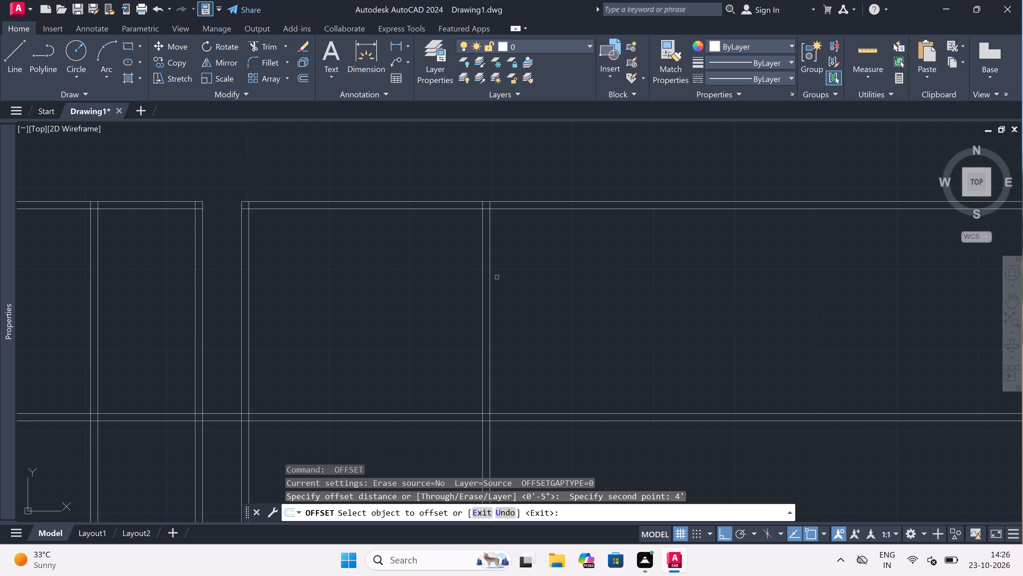
drag(490, 280, 507, 280)
click(532, 278)
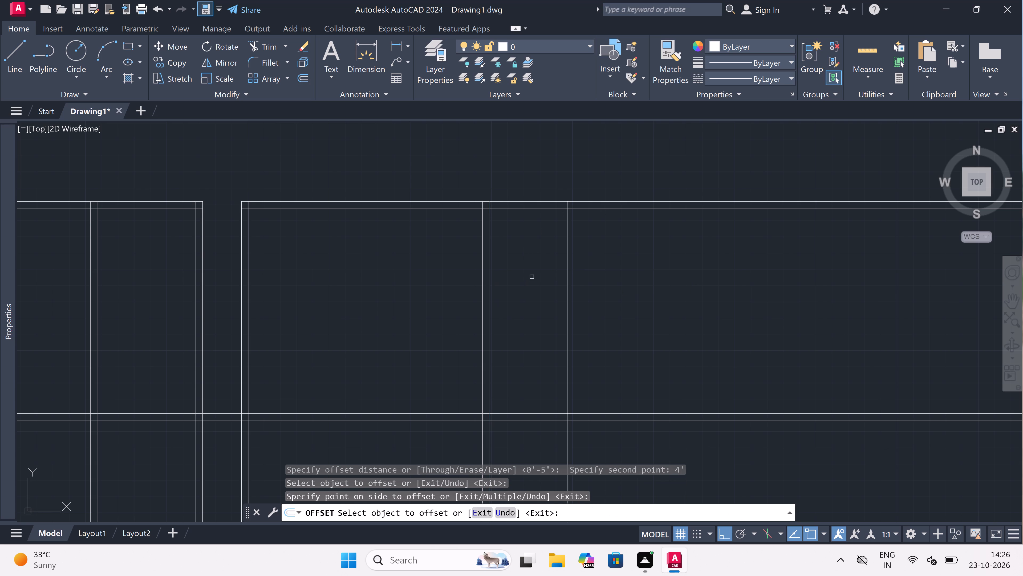
key(Escape)
Offset the vertical line bounding the new 4' space 4.5" to the right to form the sixth partition wall.
key(space)
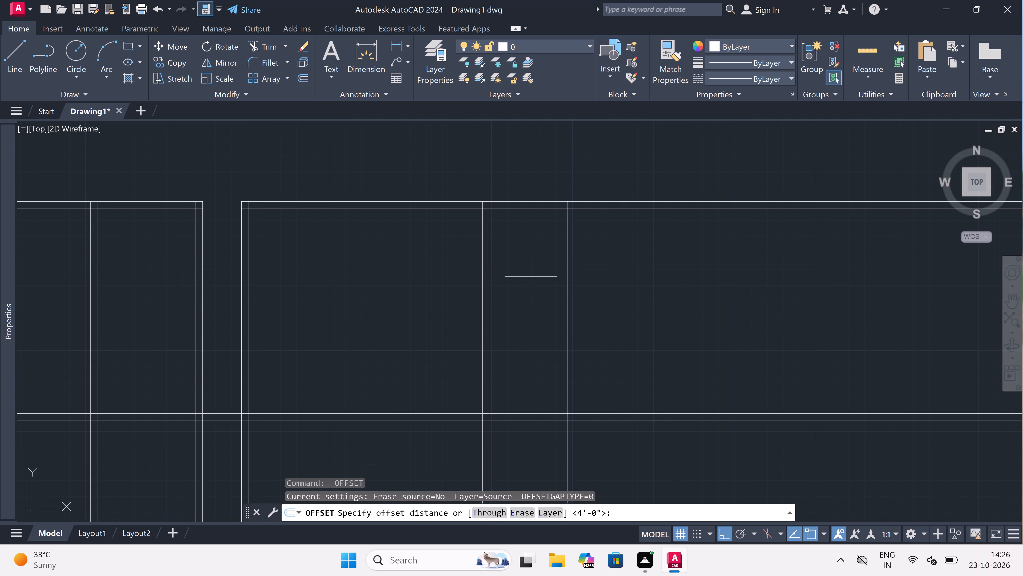
scroll(526, 278, down, 2)
scroll(549, 273, up, 2)
drag(531, 275, 531, 275)
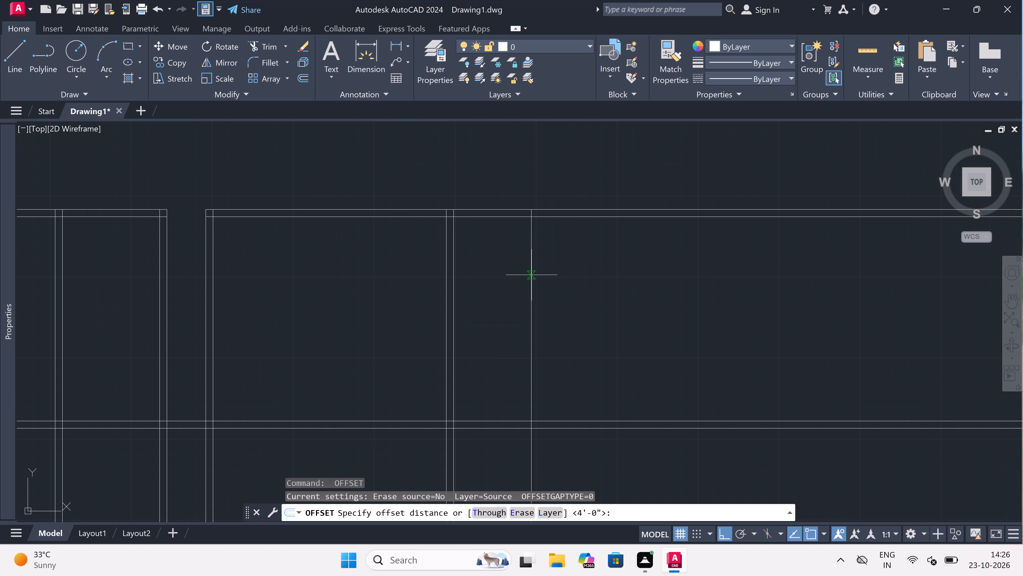
drag(531, 275, 548, 267)
text(4.)
key(5)
text(")
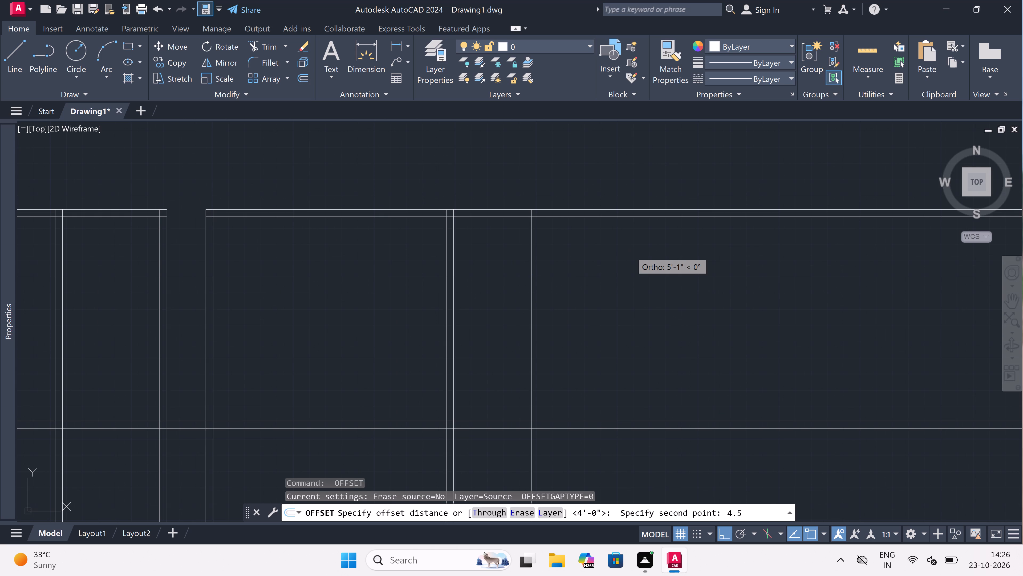
key(space)
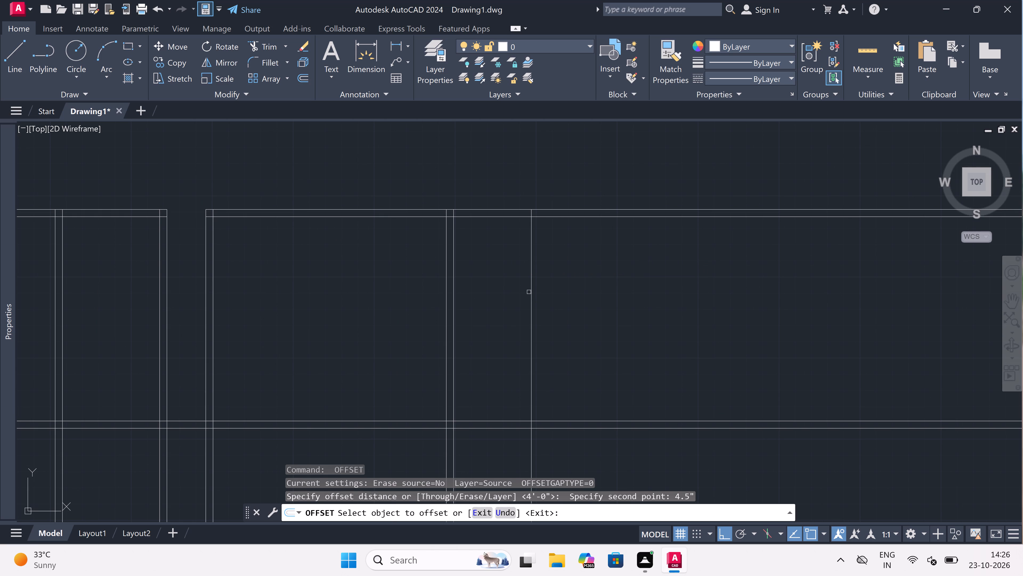
drag(530, 287, 544, 277)
click(559, 275)
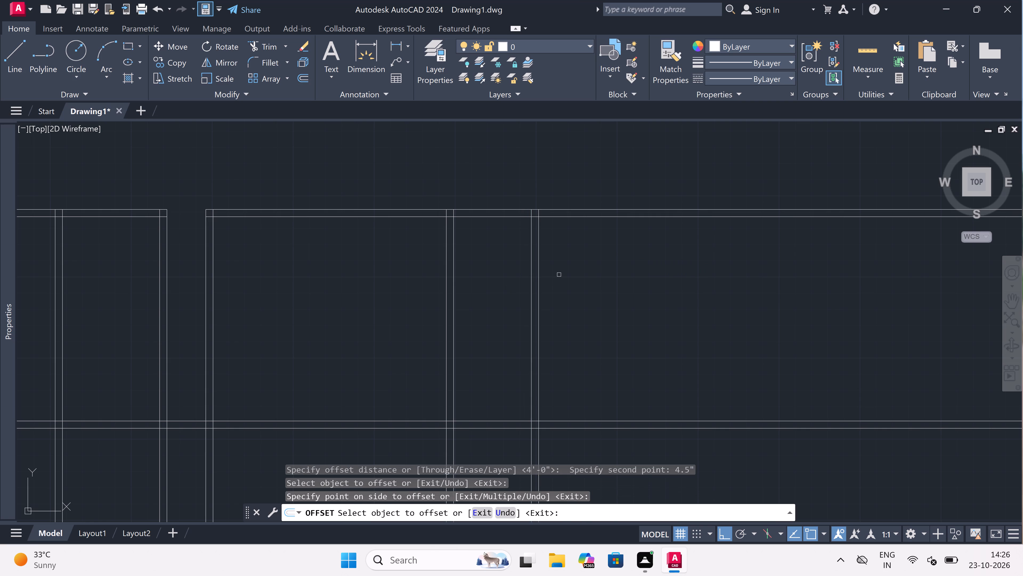
key(Escape)
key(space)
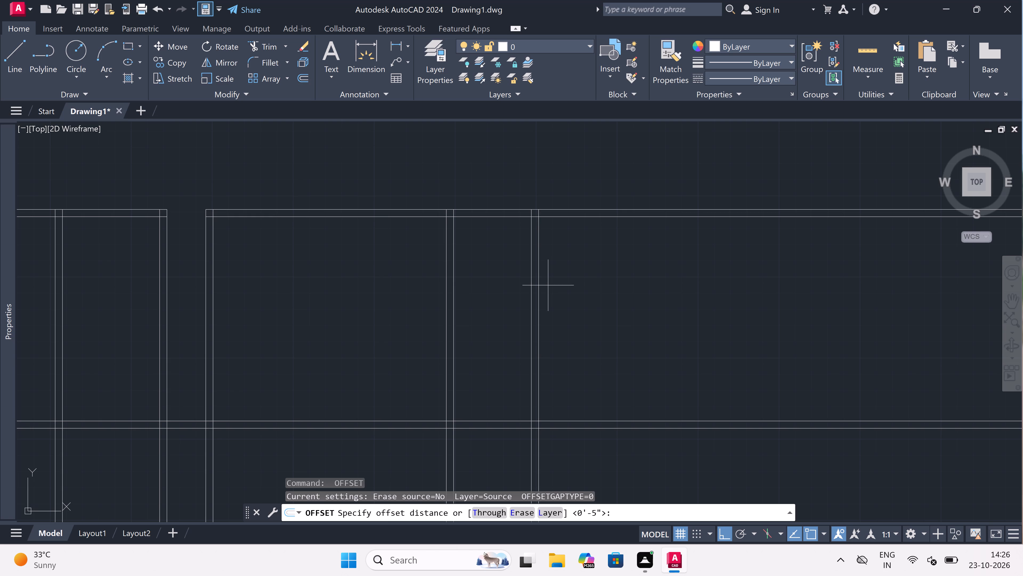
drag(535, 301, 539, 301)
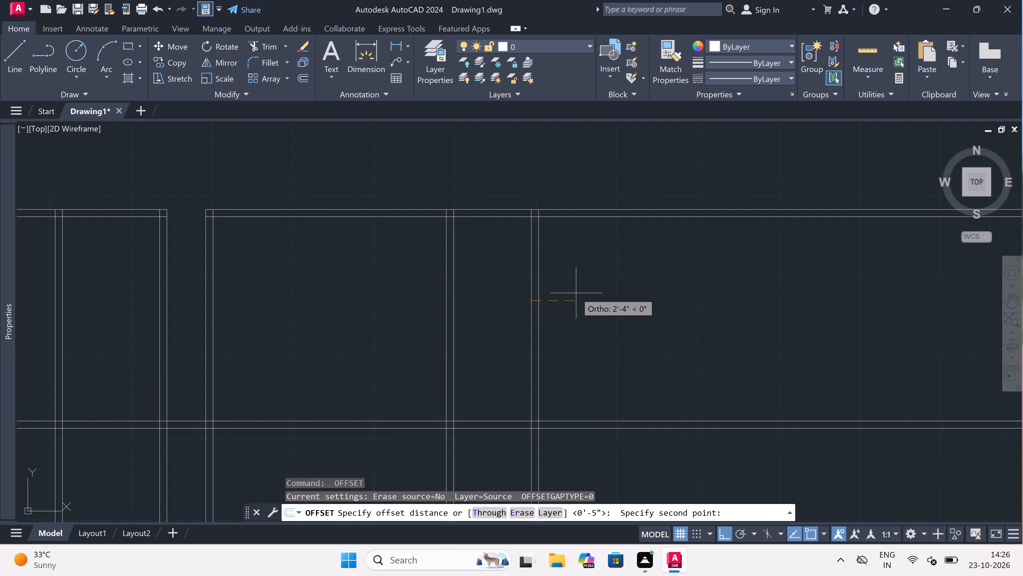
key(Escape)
Offset the right line of the sixth vertical partition wall 10' to the right.
key(space)
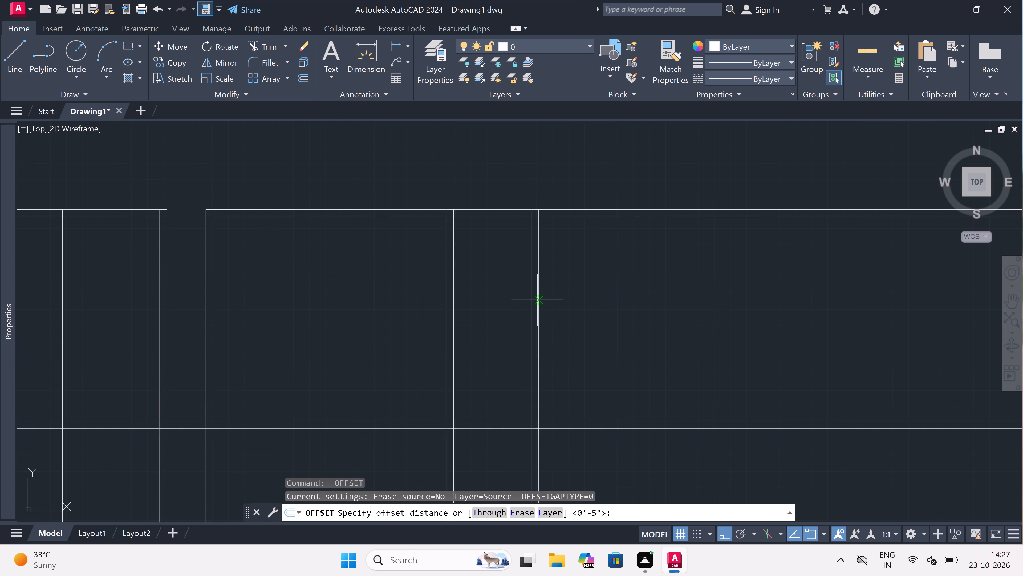
drag(537, 300, 621, 278)
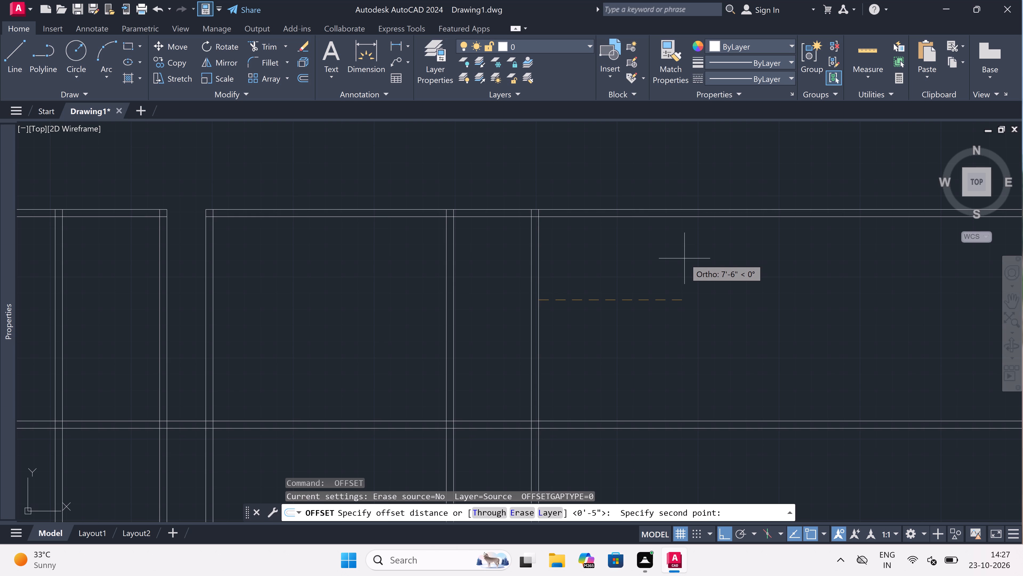
key(4)
key(BackSpace)
key(1)
text(0')
key(space)
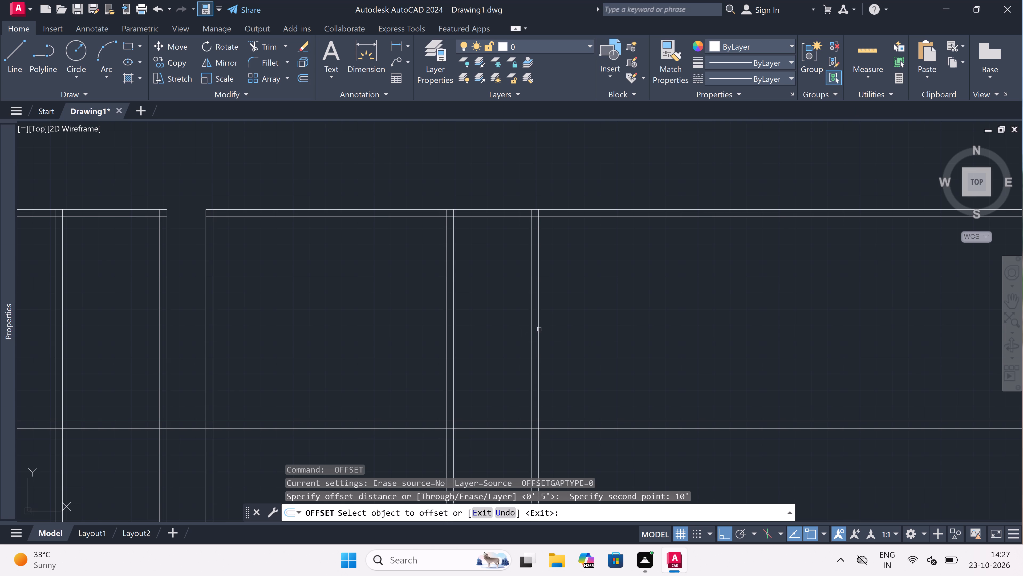
drag(539, 329, 639, 333)
click(671, 335)
scroll(529, 335, down, 4)
scroll(588, 337, up, 4)
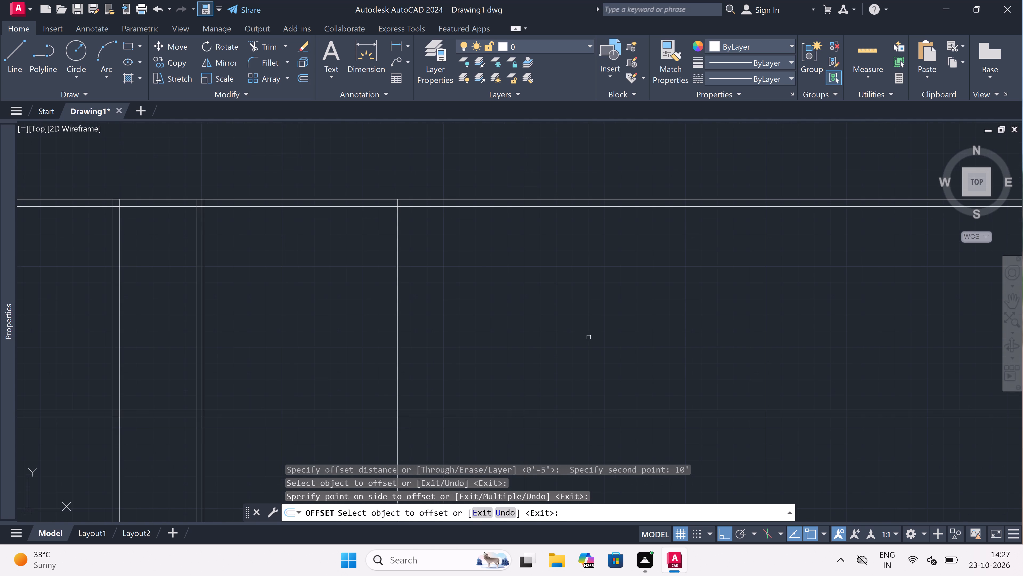
key(Escape)
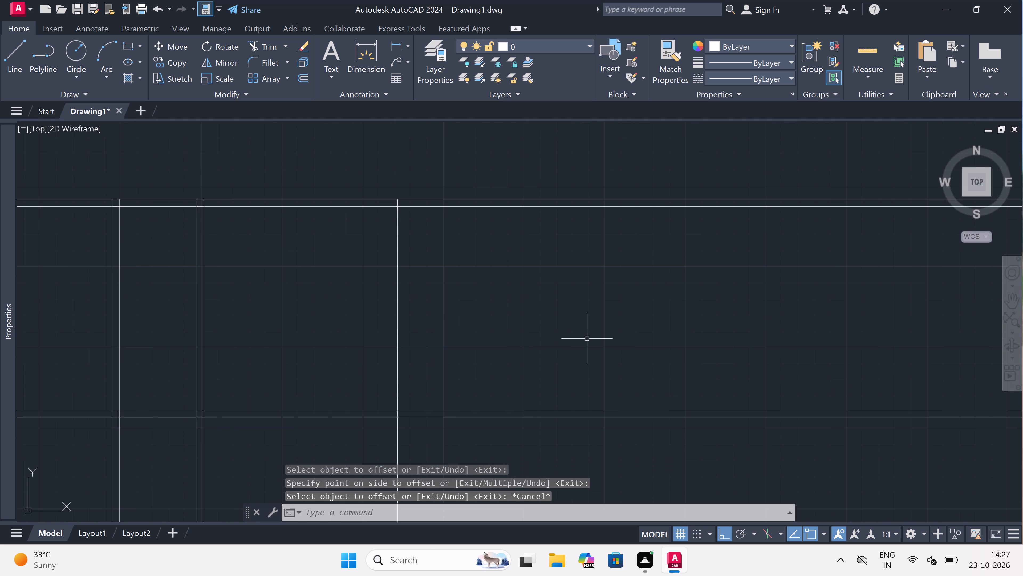
Offset the vertical line bounding the 10' room 4.5" to the right to form the seventh partition wall.
key(space)
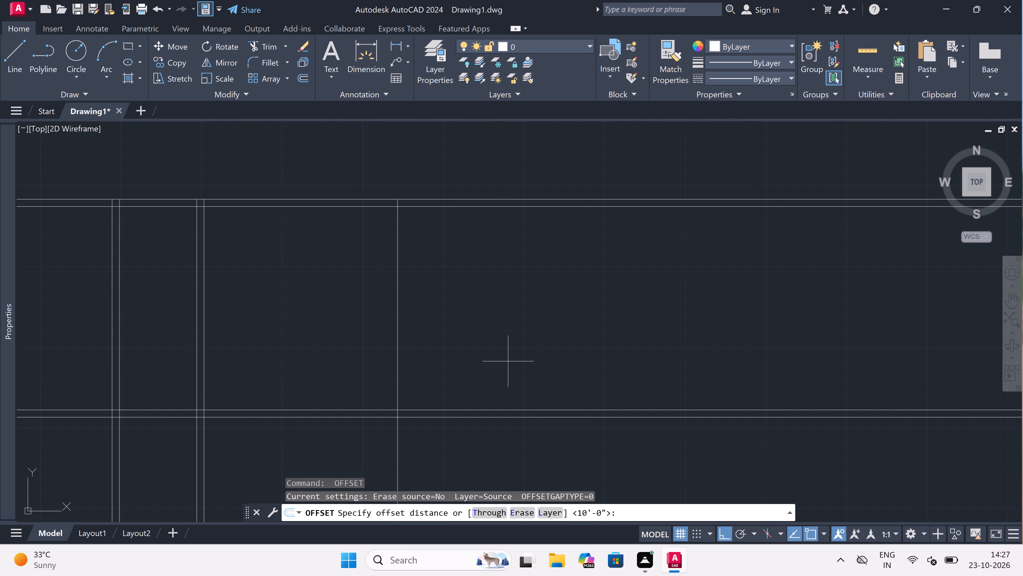
drag(395, 351, 412, 345)
text(4.5)
text(")
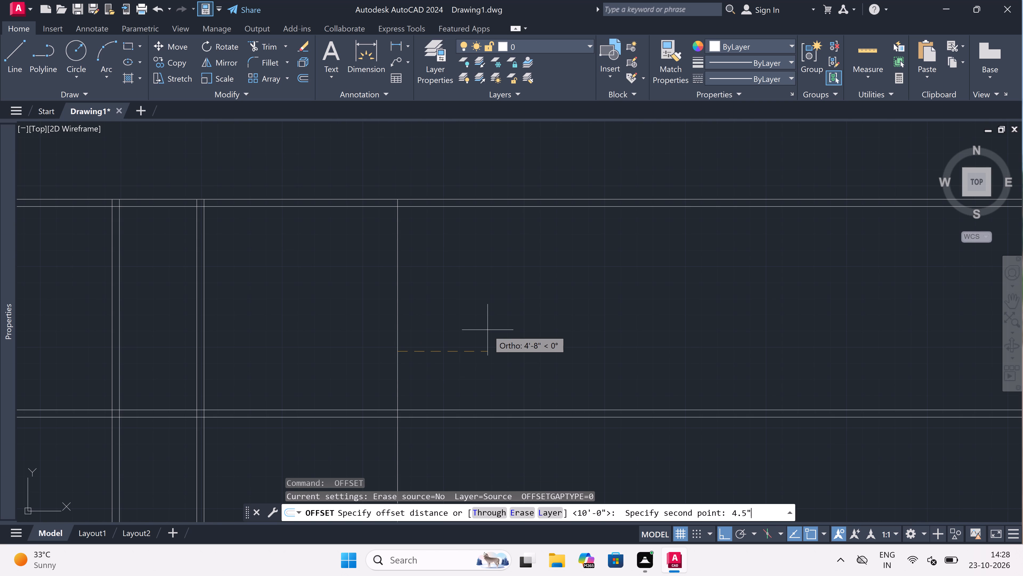
key(space)
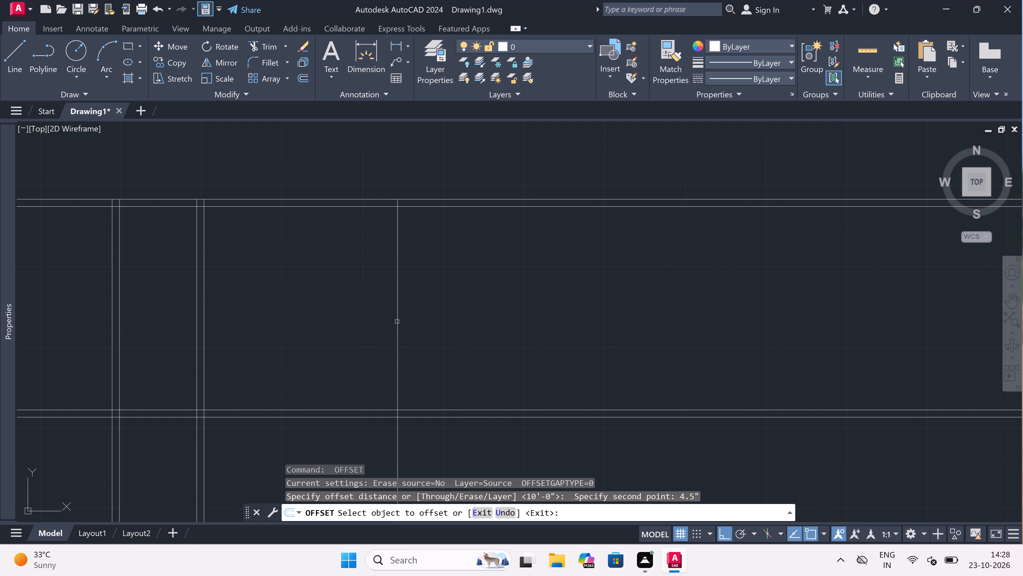
drag(396, 308, 444, 300)
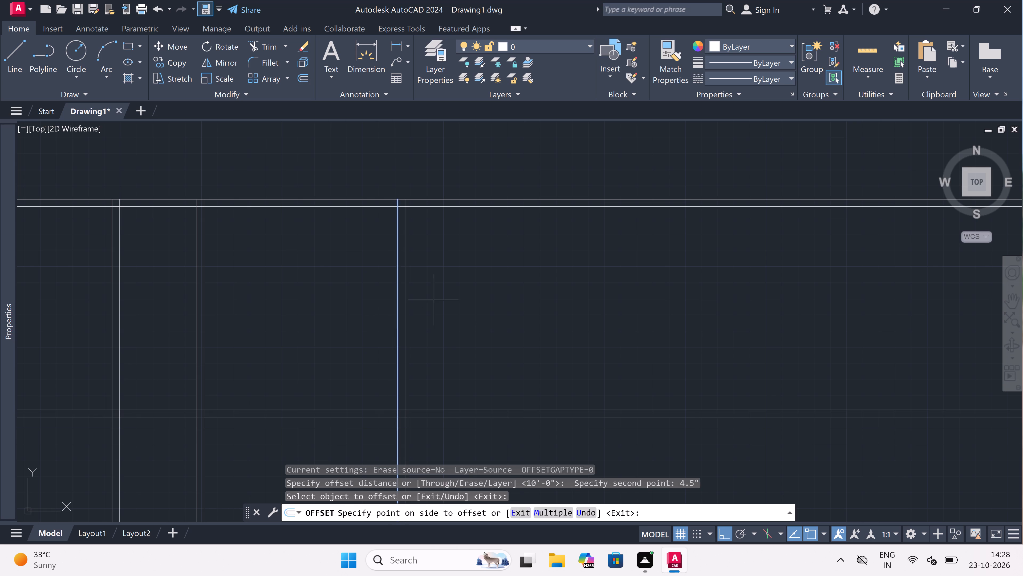
click(463, 297)
key(Escape)
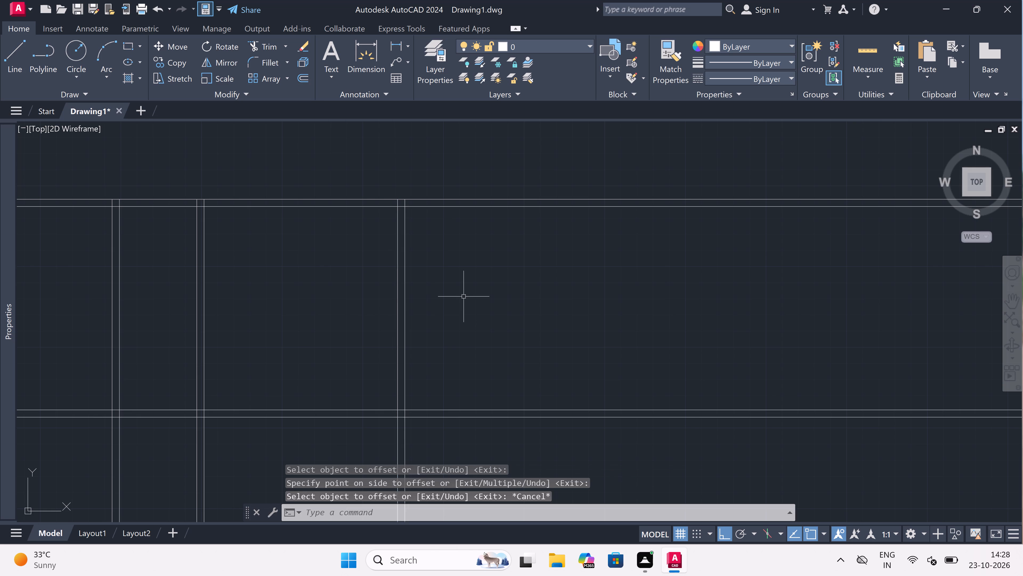
Offset the right line of the seventh vertical partition wall 5' to the right.
key(space)
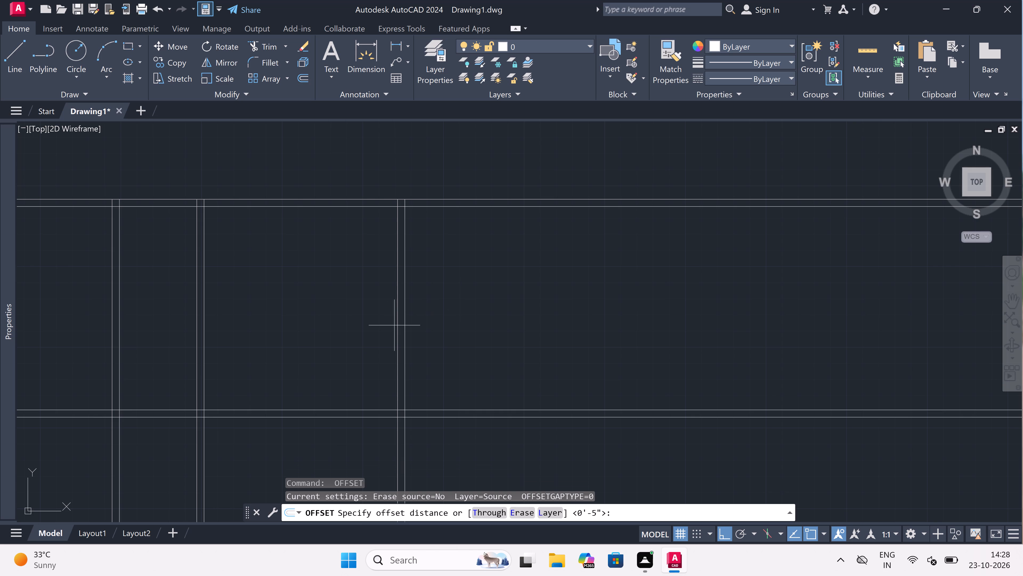
drag(410, 320, 431, 320)
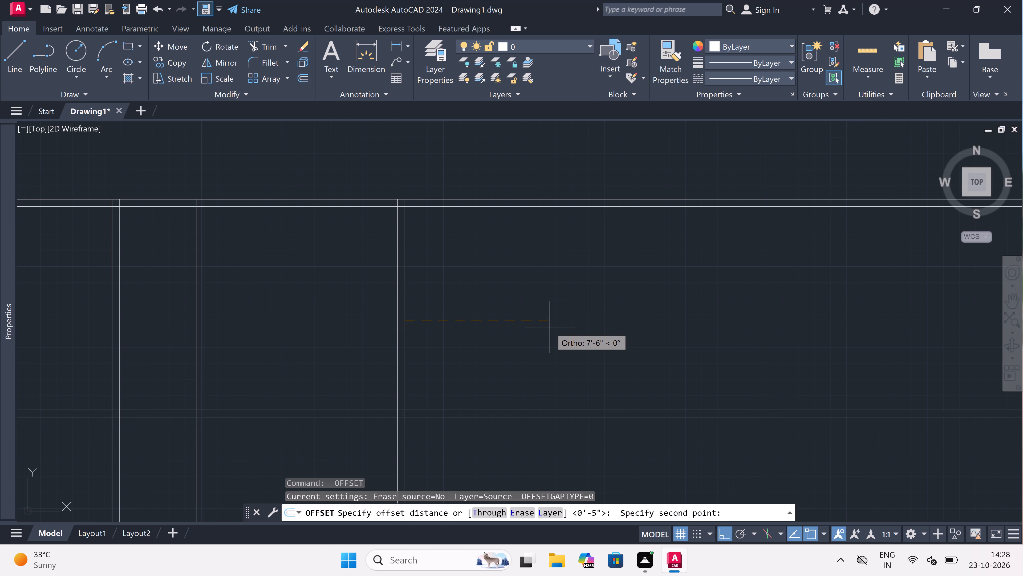
text(5')
key(space)
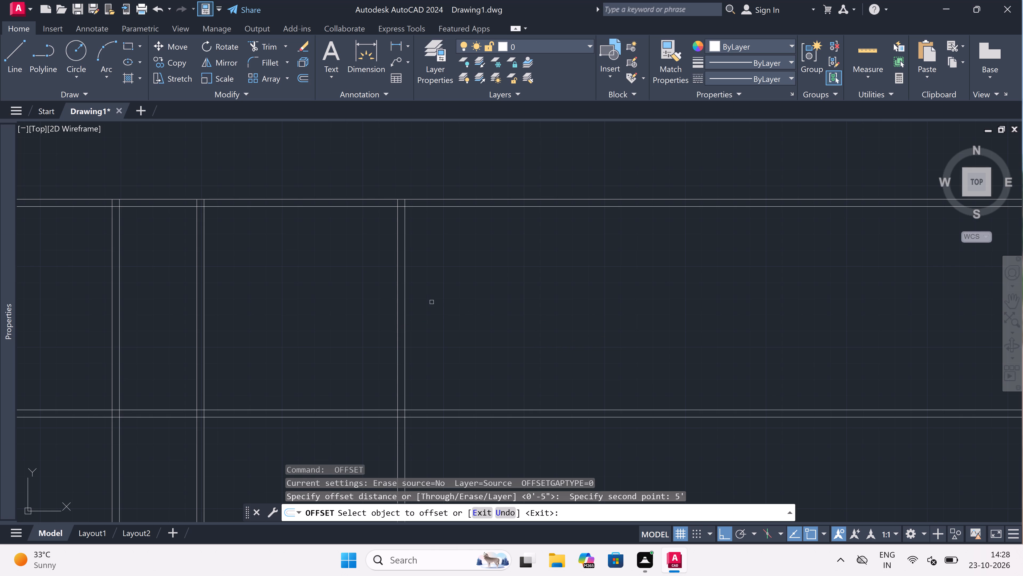
drag(403, 289, 569, 292)
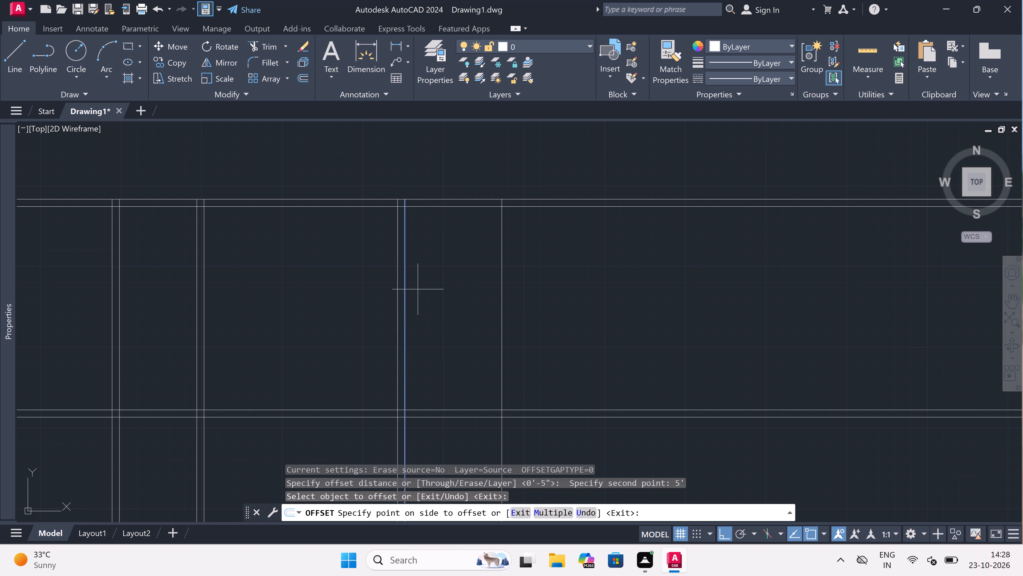
click(654, 292)
key(Escape)
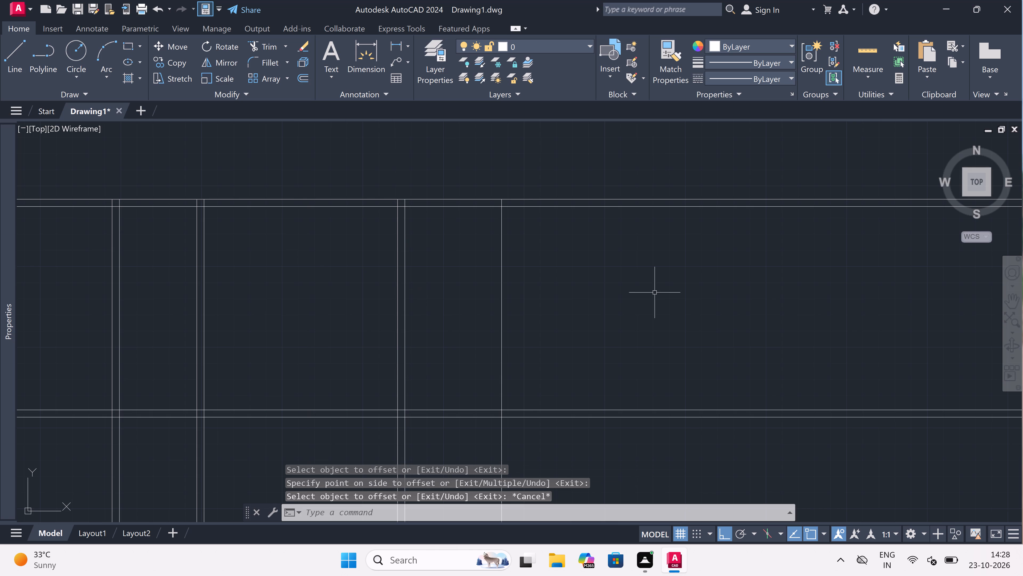
Offset the vertical line bounding the new 5' space 4.5" to the right to form the eighth partition wall.
key(space)
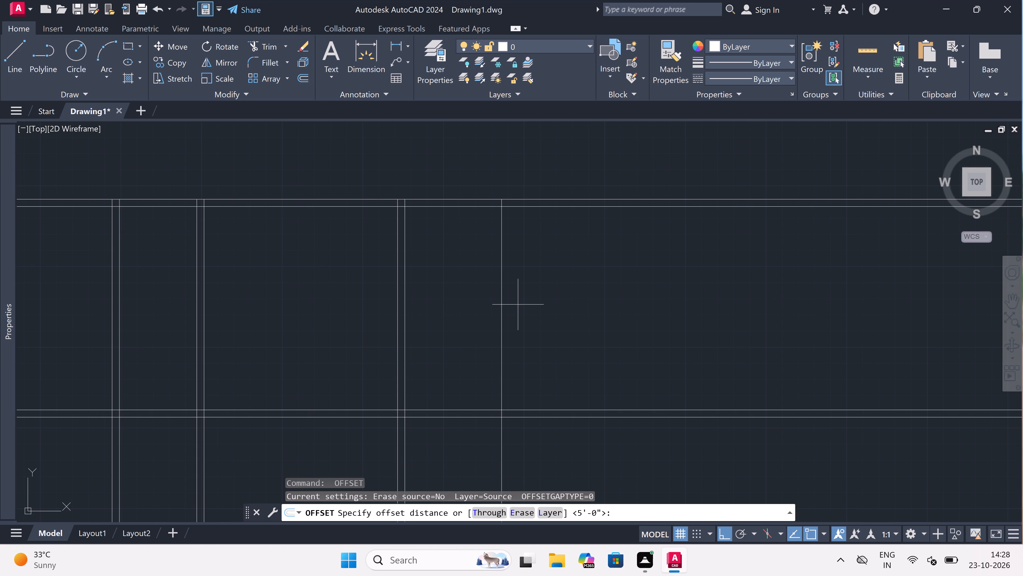
drag(502, 305, 536, 300)
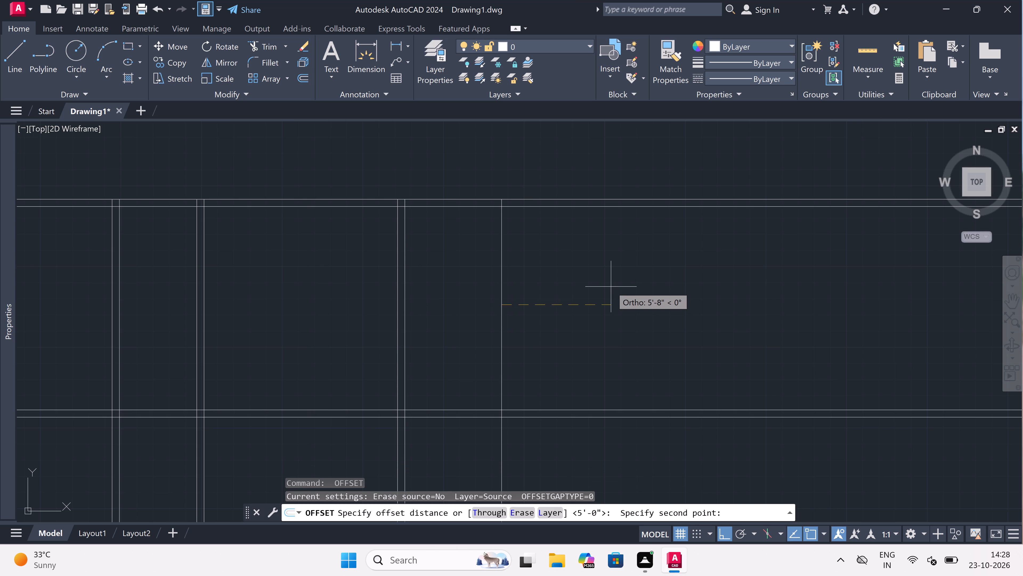
text(4.5)
text(")
key(space)
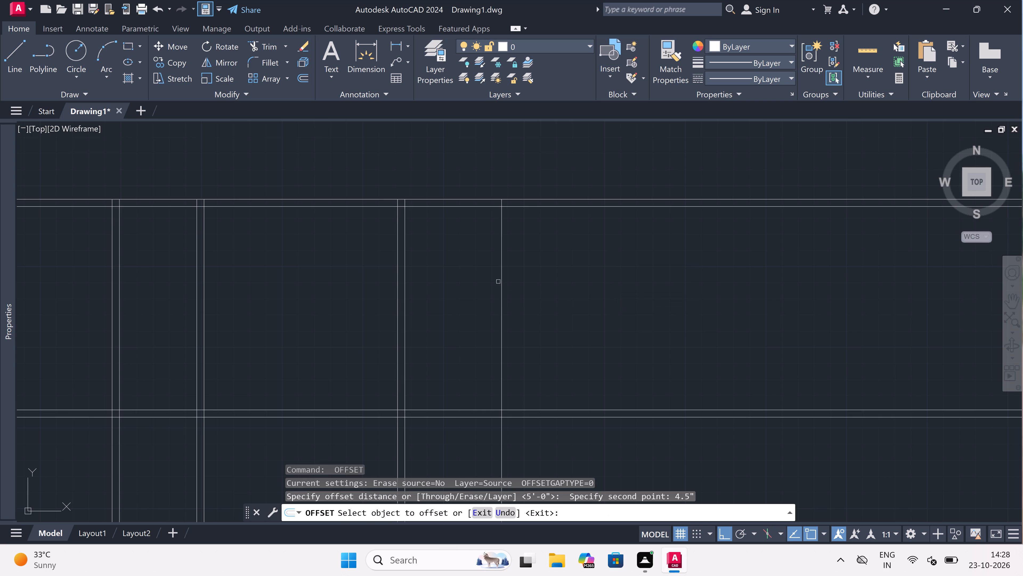
drag(502, 279, 529, 269)
click(533, 269)
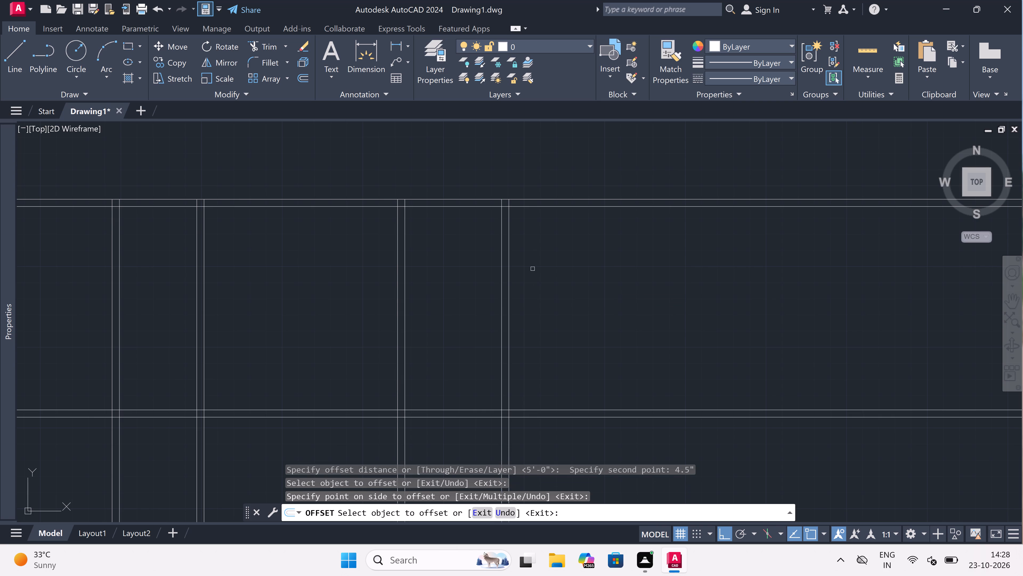
key(Escape)
Offset the right line of the eighth vertical partition wall 4' to the right.
key(space)
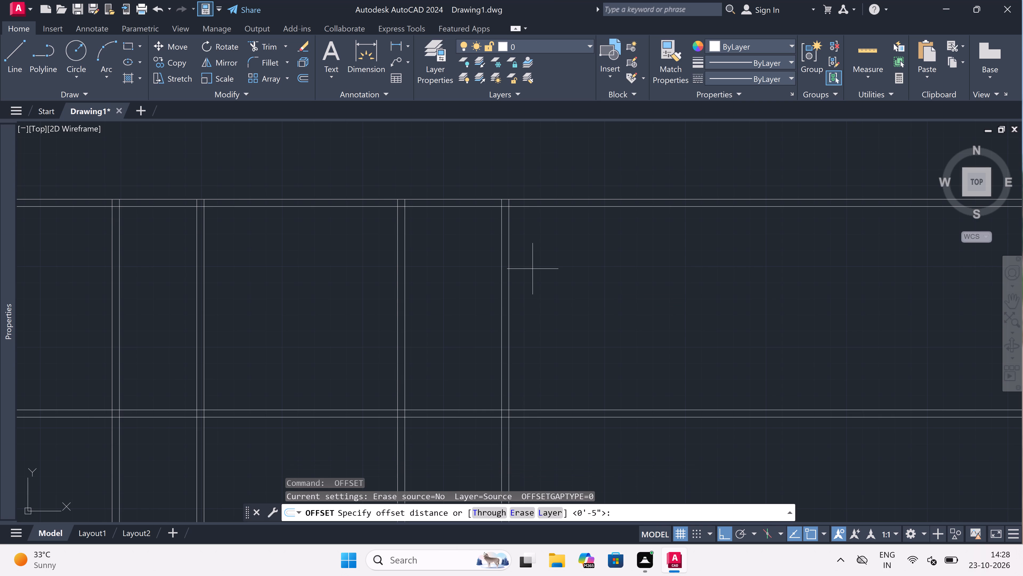
drag(508, 277, 508, 277)
drag(508, 277, 574, 257)
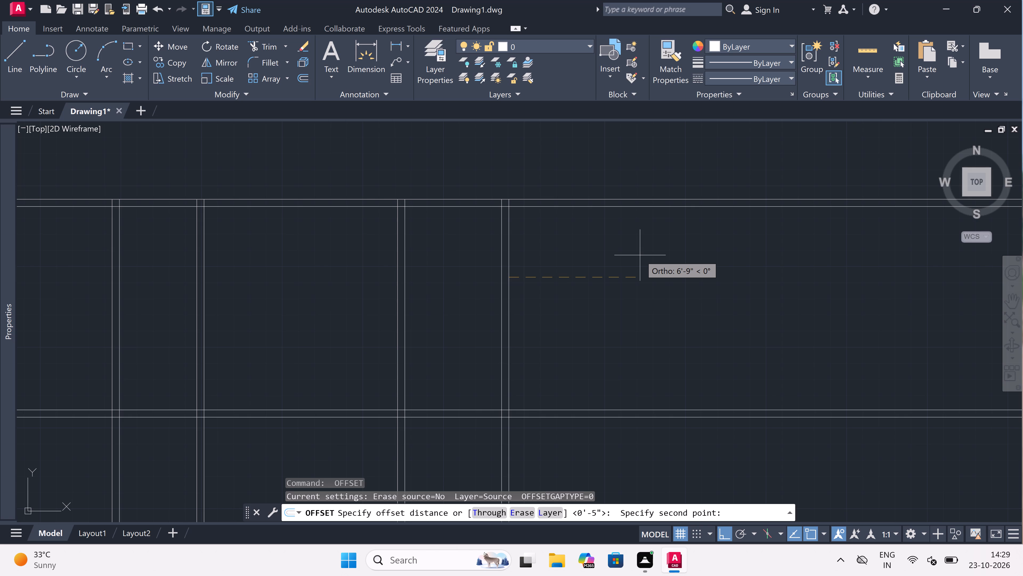
text(4')
key(space)
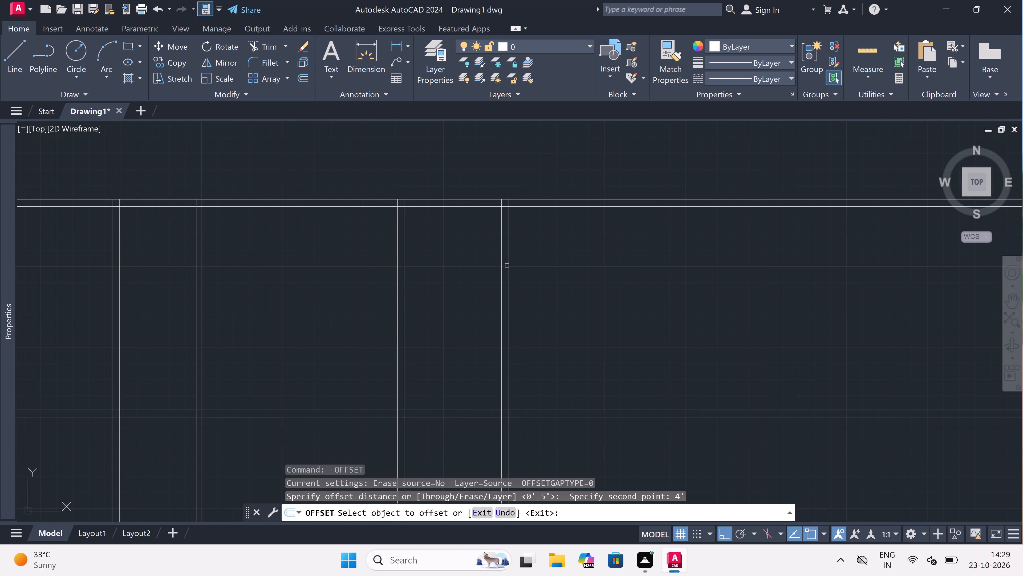
drag(509, 265, 538, 261)
click(642, 263)
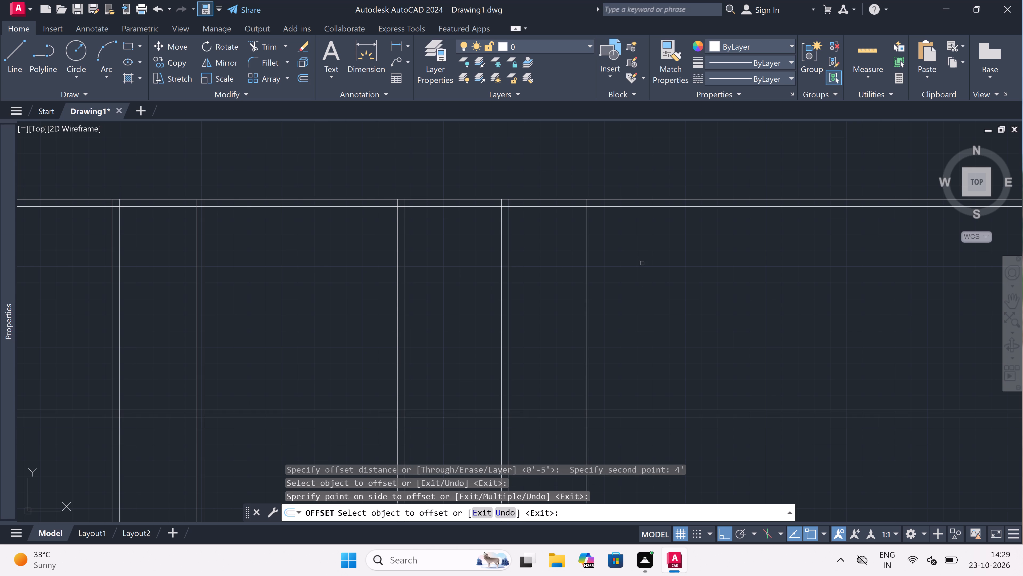
key(Escape)
Offset the vertical line bounding the new 4' space 4.5" to the right to form the ninth partition wall.
key(space)
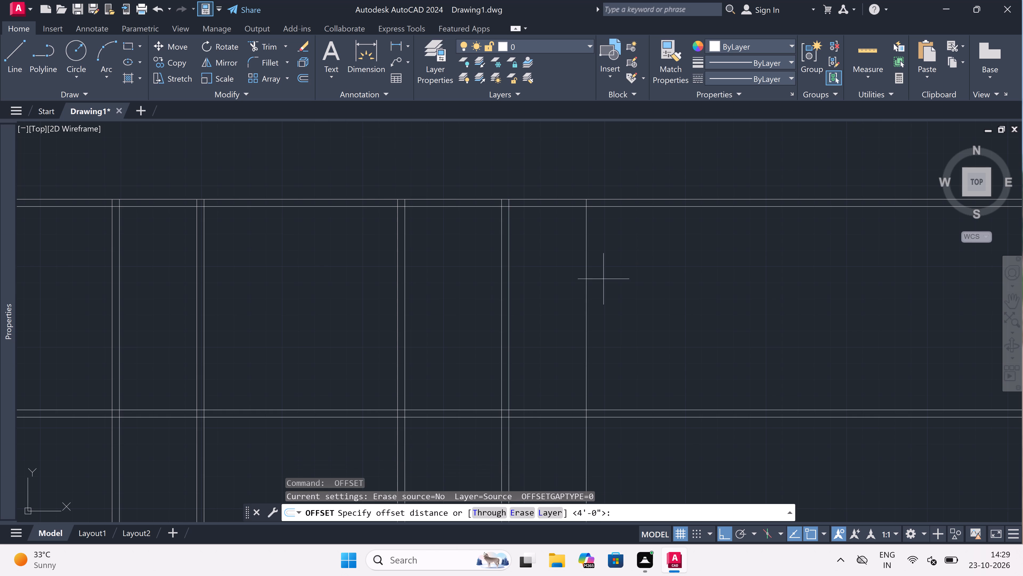
drag(583, 288, 601, 283)
text(4.5)
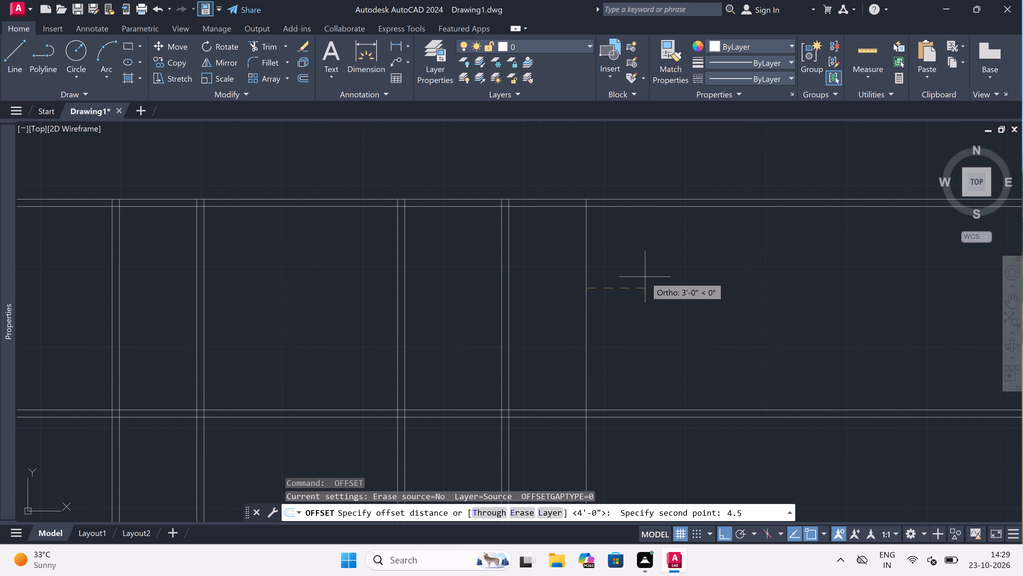
text(")
key(space)
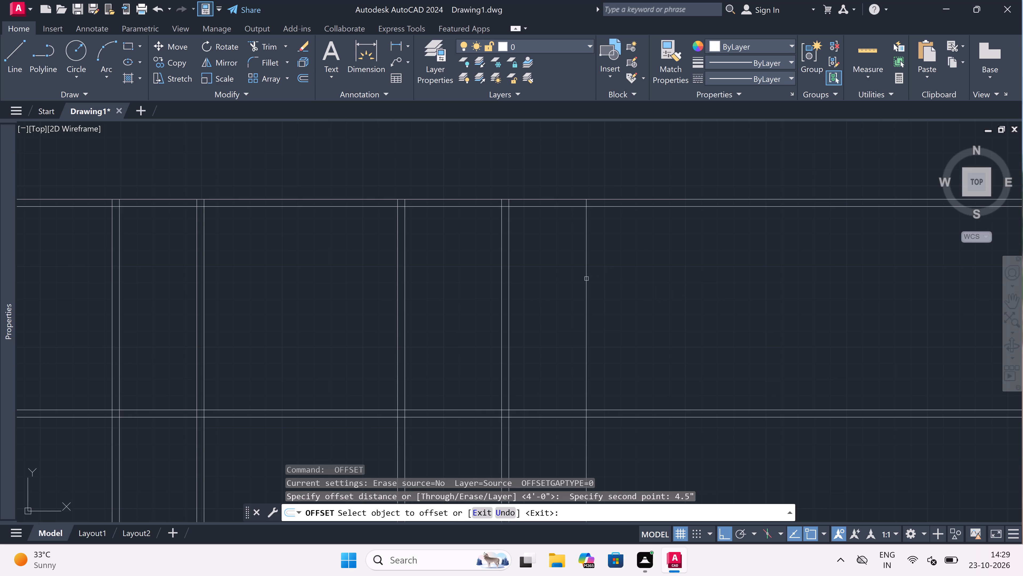
drag(587, 278, 603, 278)
drag(619, 278, 613, 279)
scroll(470, 287, down, 5)
scroll(546, 274, up, 2)
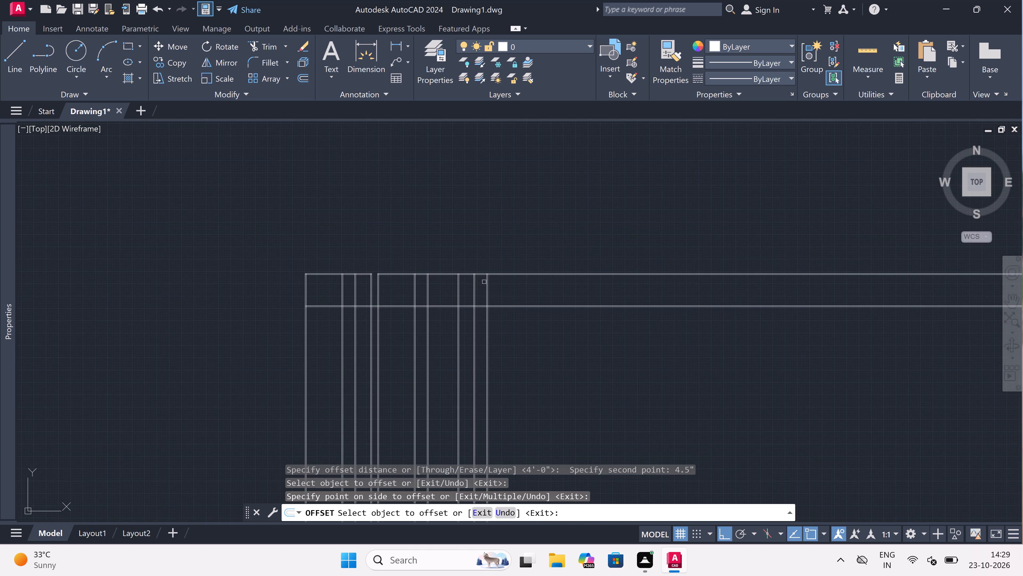
scroll(475, 282, down, 1)
scroll(454, 291, up, 1)
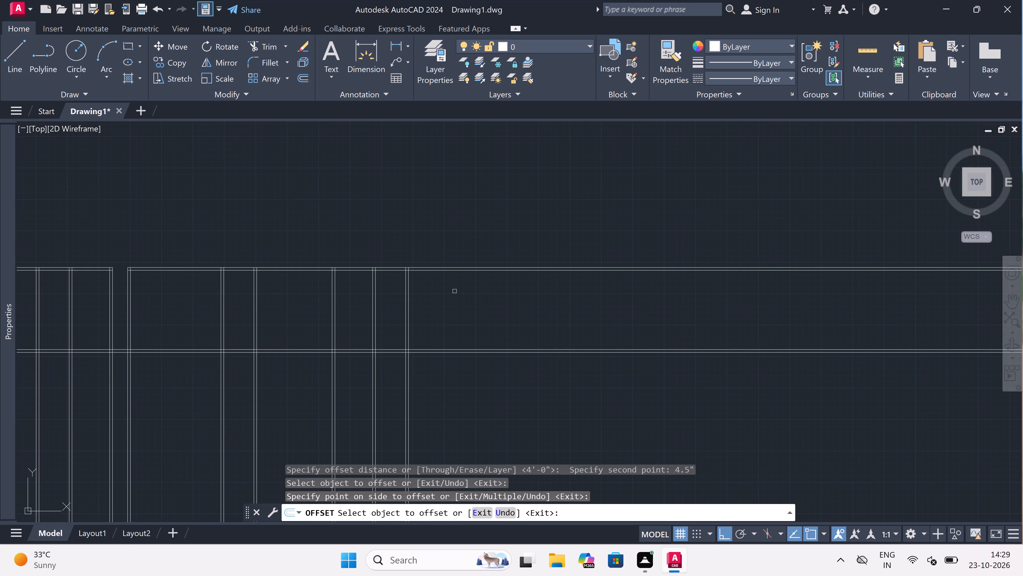
key(Escape)
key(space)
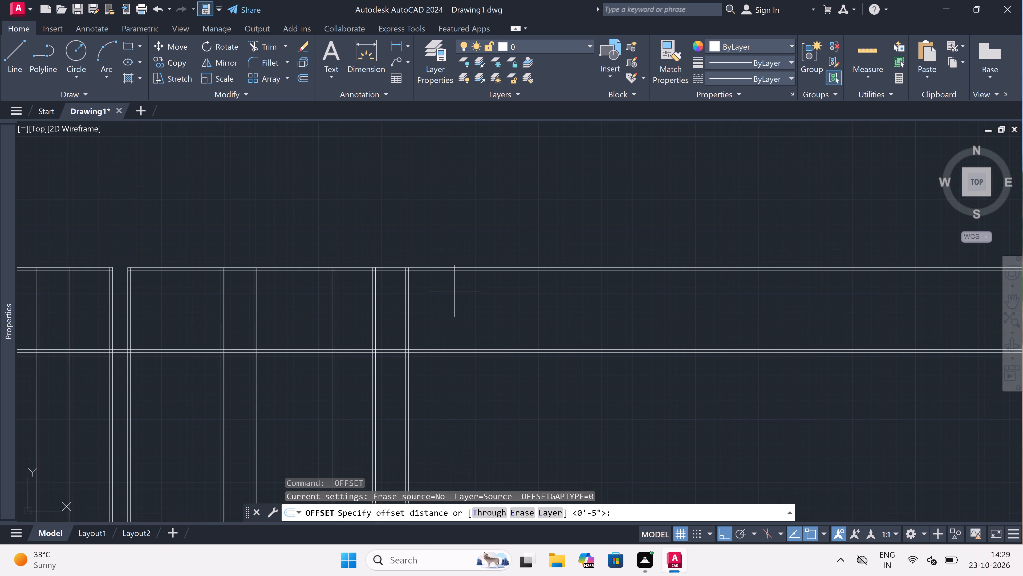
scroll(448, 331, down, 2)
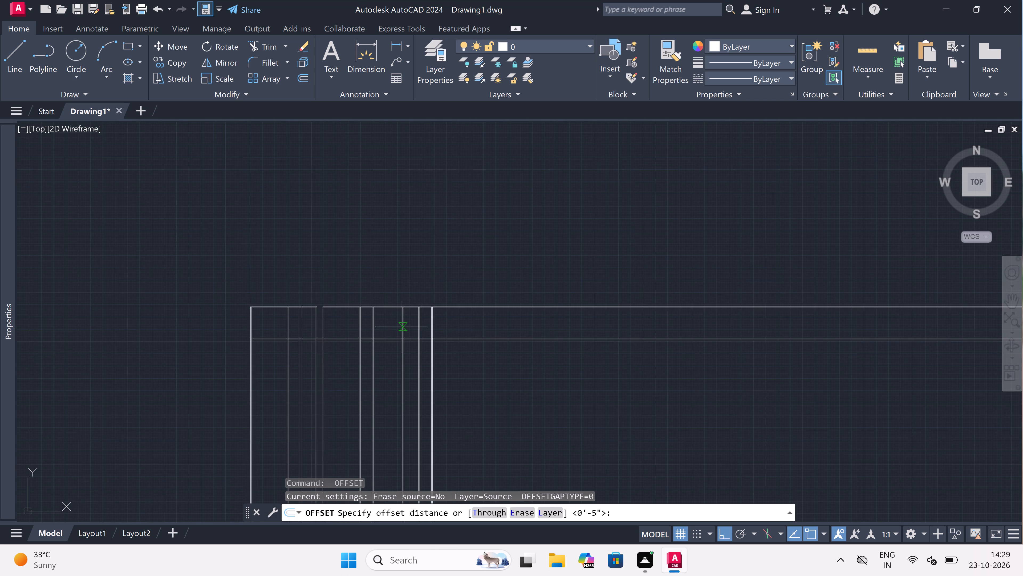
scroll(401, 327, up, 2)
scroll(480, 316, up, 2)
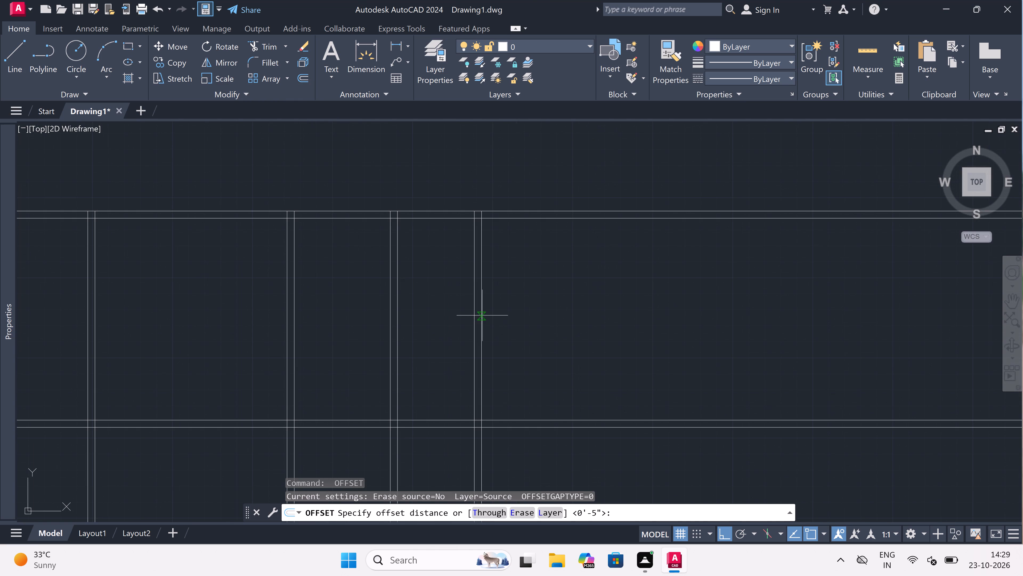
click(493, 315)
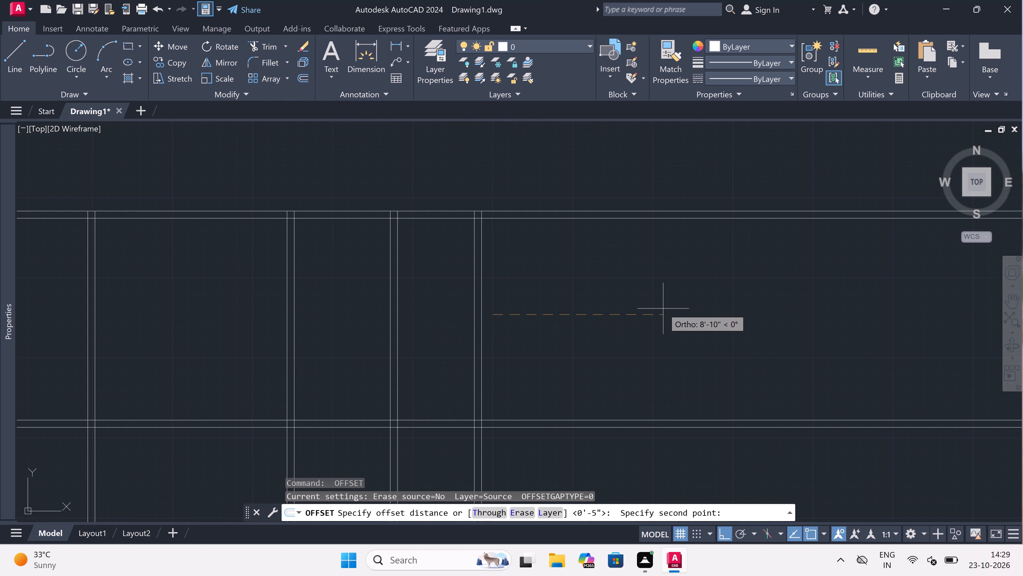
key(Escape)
Offset the right line of the ninth vertical partition wall 12' to the right.
key(space)
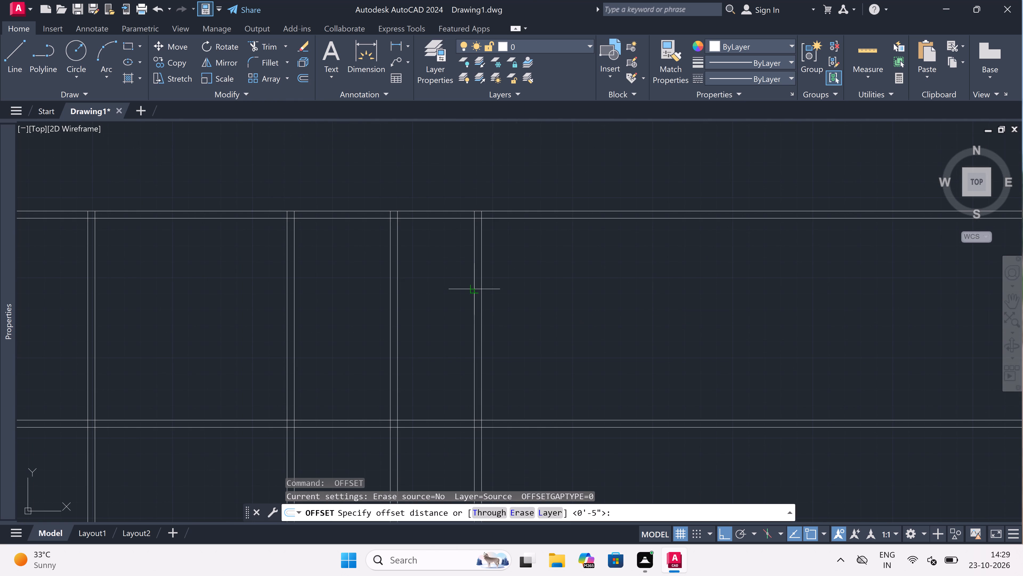
drag(481, 290, 491, 290)
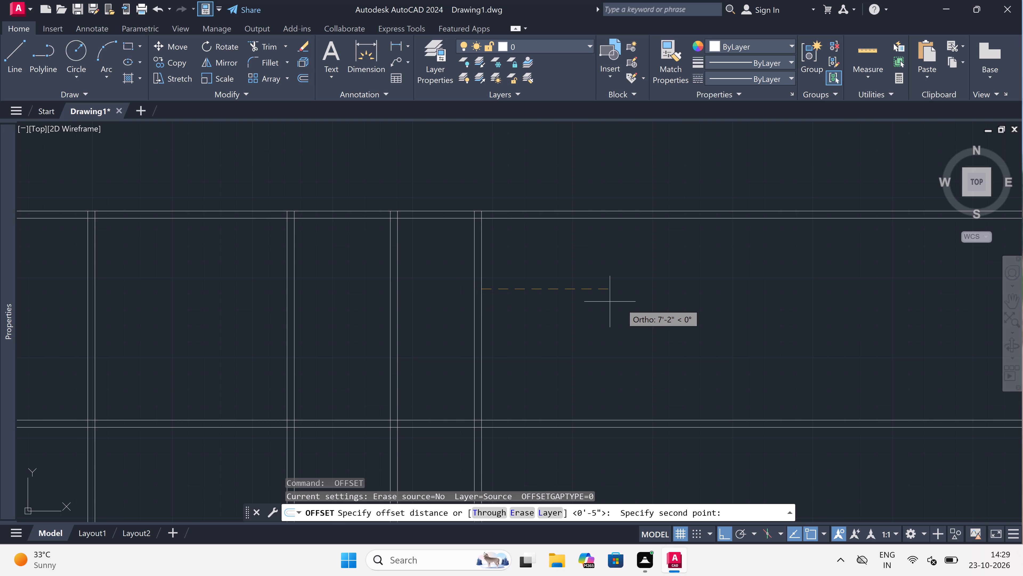
text(12)
text(')
key(space)
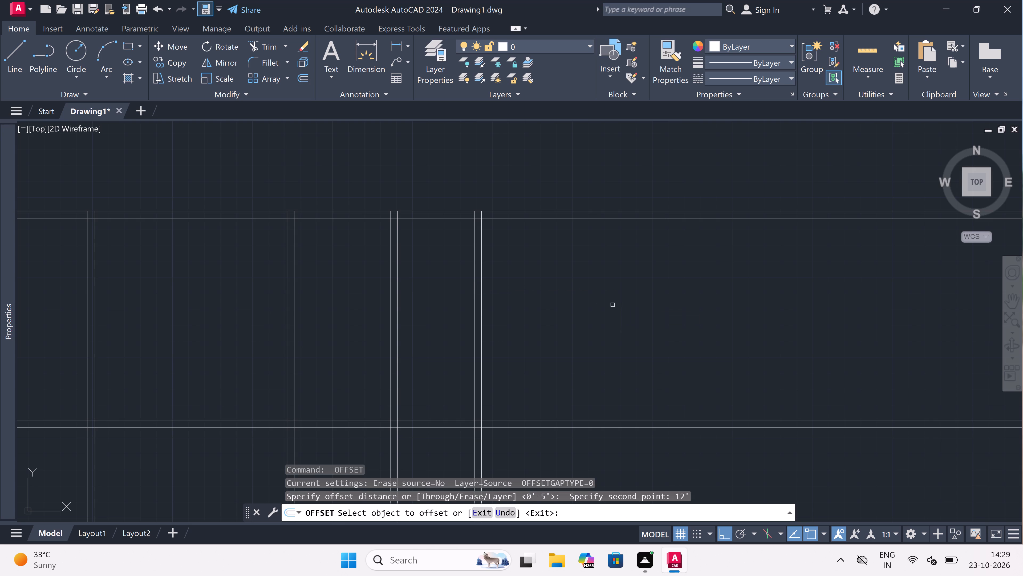
drag(482, 303, 505, 305)
click(579, 304)
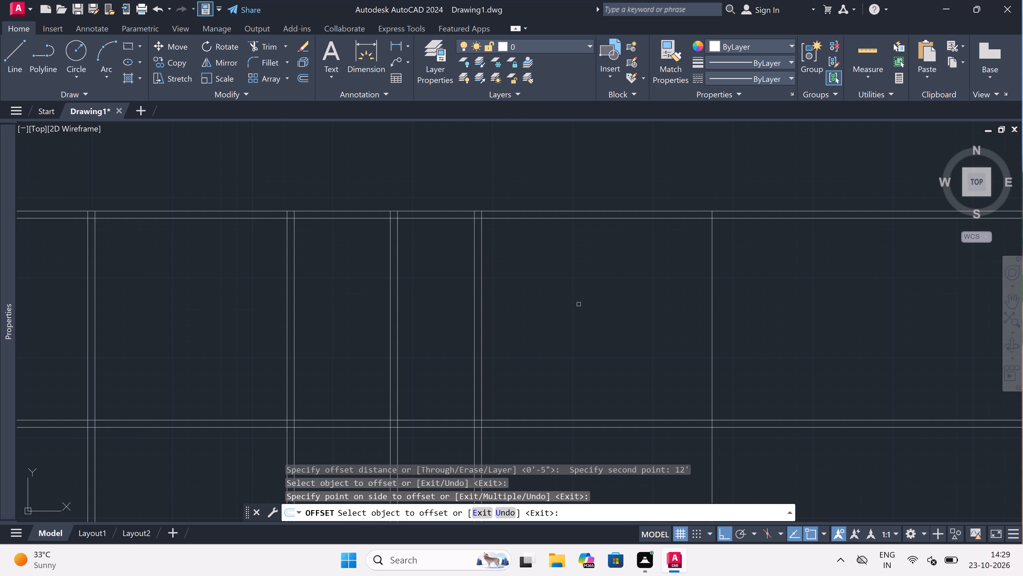
key(Escape)
Offset the vertical line bounding the new 12' room 4.5" to the right to form the rightmost vertical wall.
key(space)
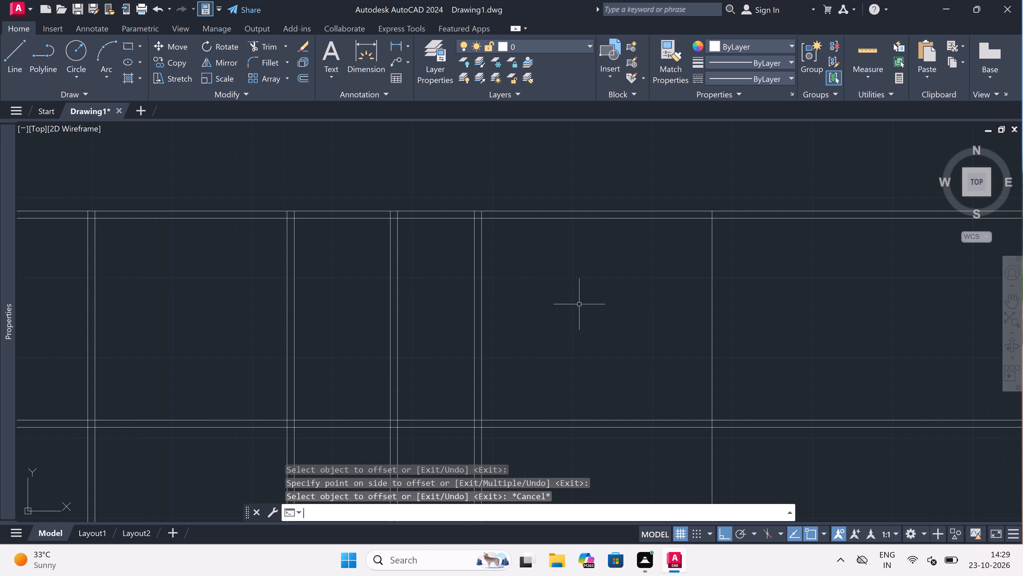
scroll(579, 305, down, 3)
scroll(606, 306, up, 2)
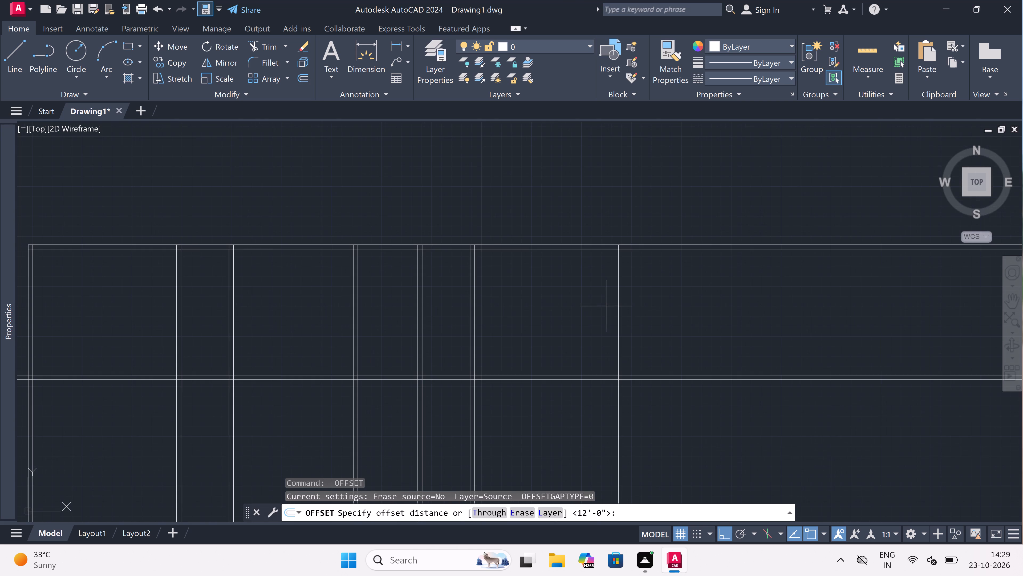
drag(615, 306, 647, 297)
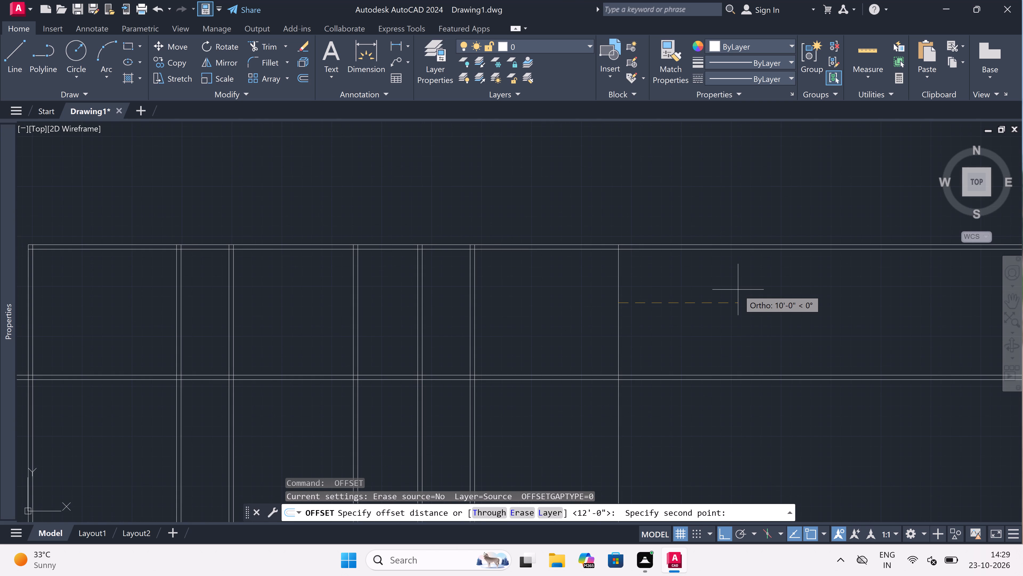
text(4.5)
key(shift+quotedbl)
key(space)
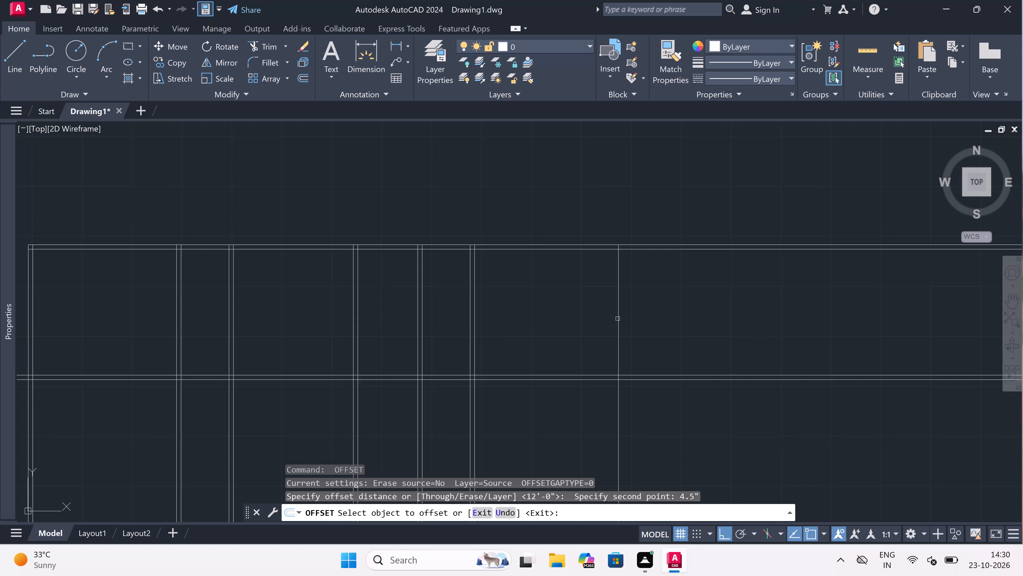
click(624, 317)
click(647, 314)
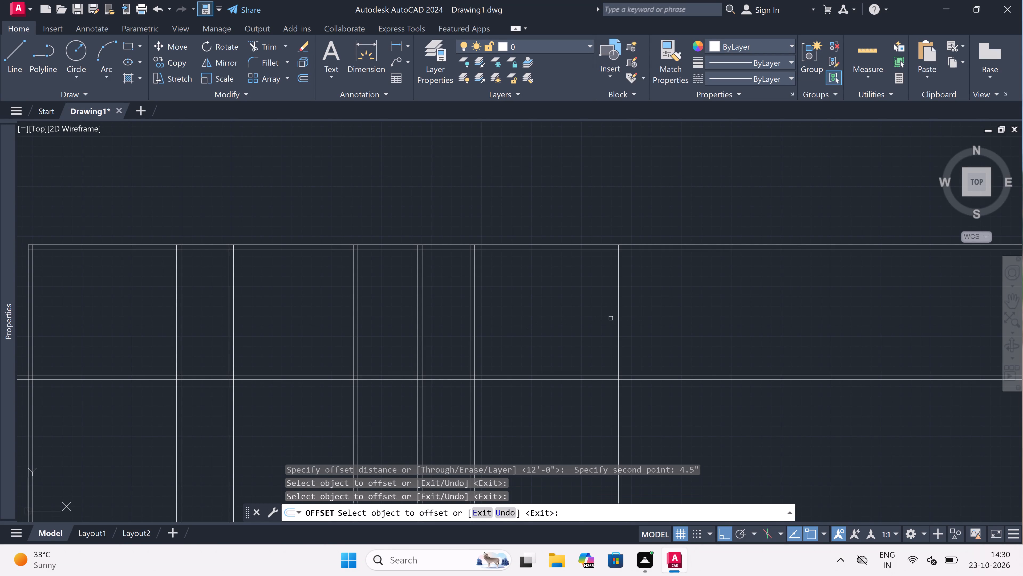
drag(618, 316, 664, 313)
click(705, 312)
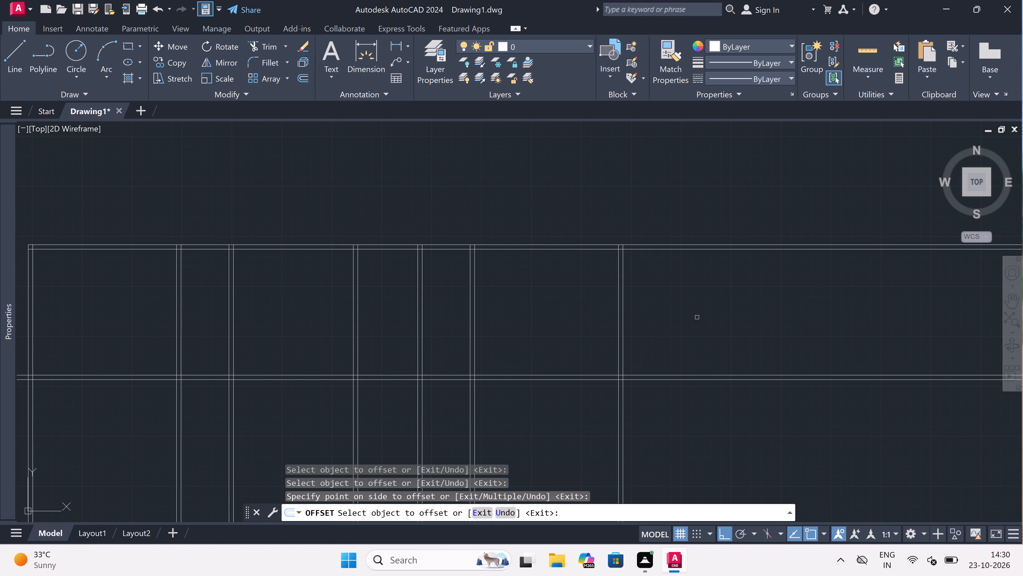
key(Escape)
Trim the four horizontal wall lines that extend beyond the rightmost vertical wall, using a fence across them.
text(tr)
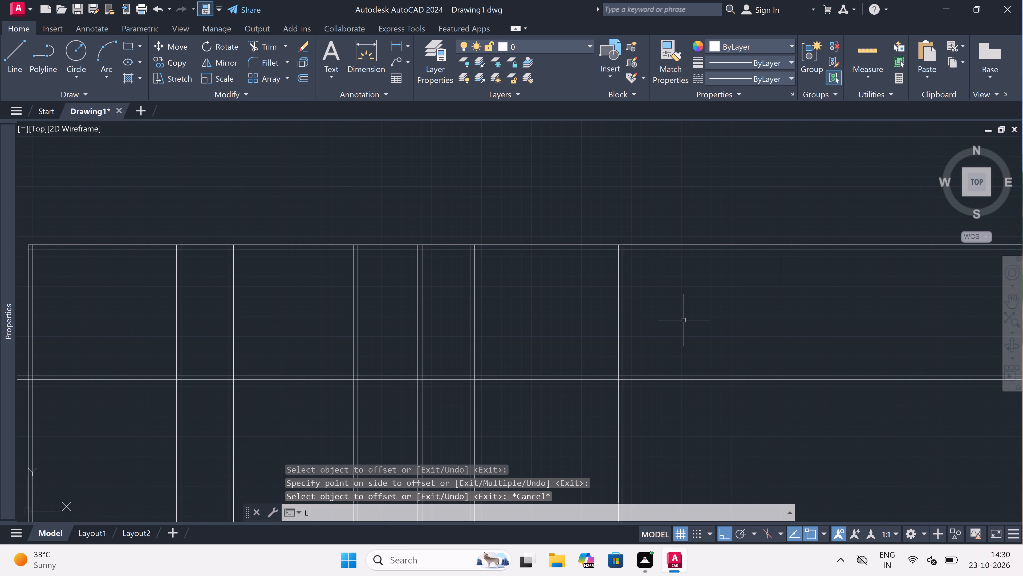
key(space)
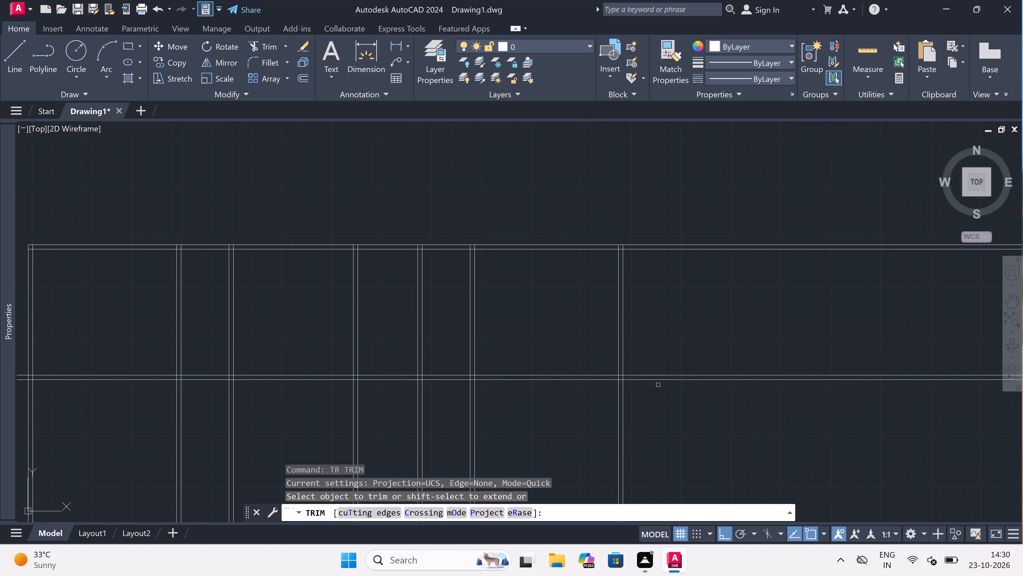
drag(661, 400, 662, 396)
click(664, 233)
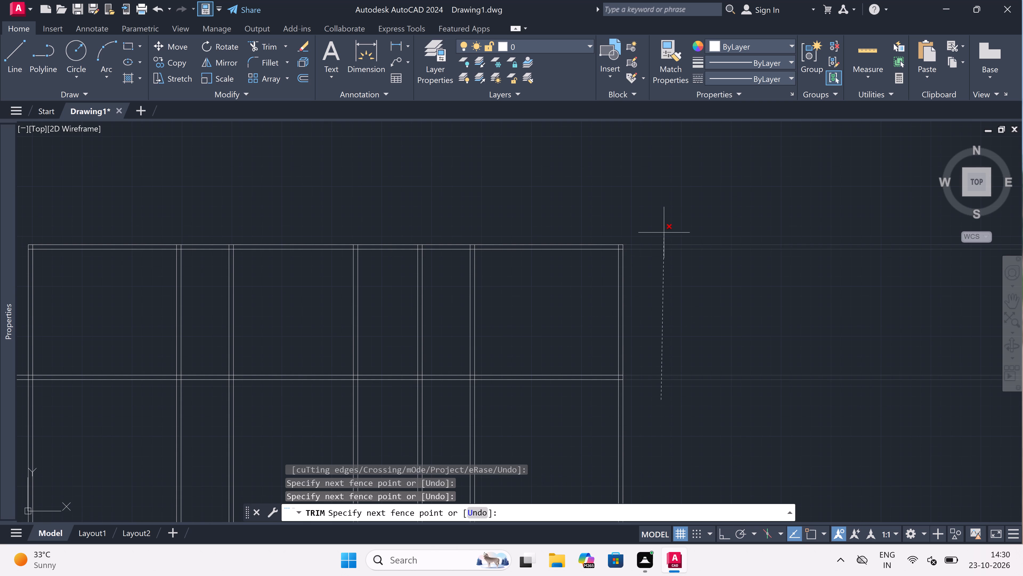
scroll(662, 235, down, 2)
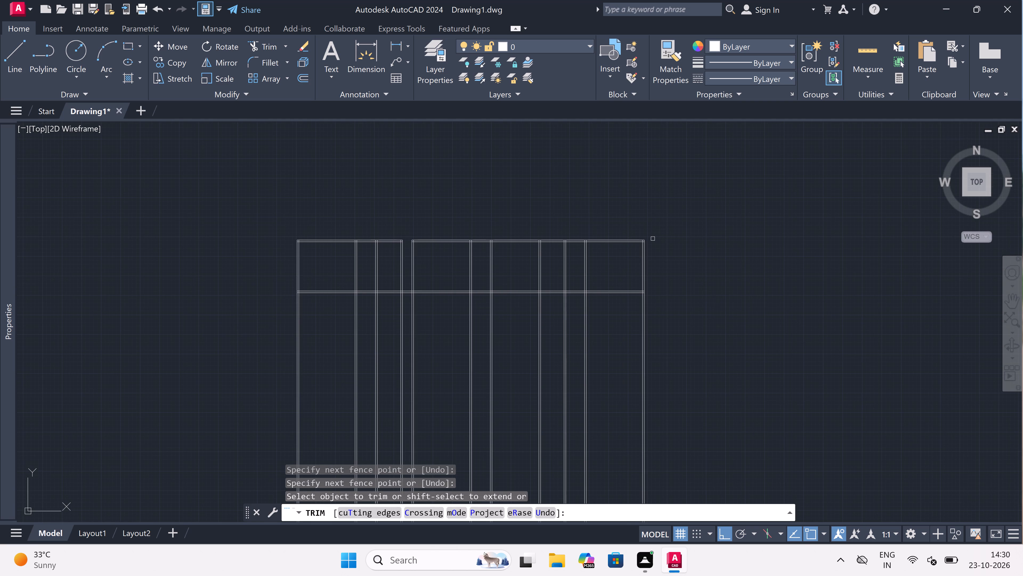
Trim the overlapping line ends at the rightmost wall's top corner and at its junction with the middle horizontal wall.
scroll(650, 243, up, 1)
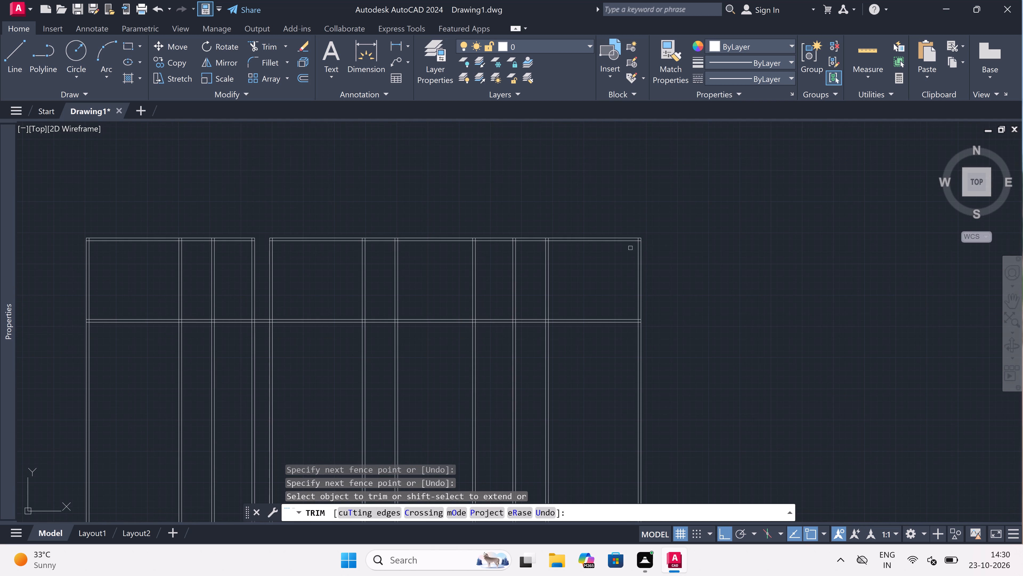
scroll(657, 237, up, 3)
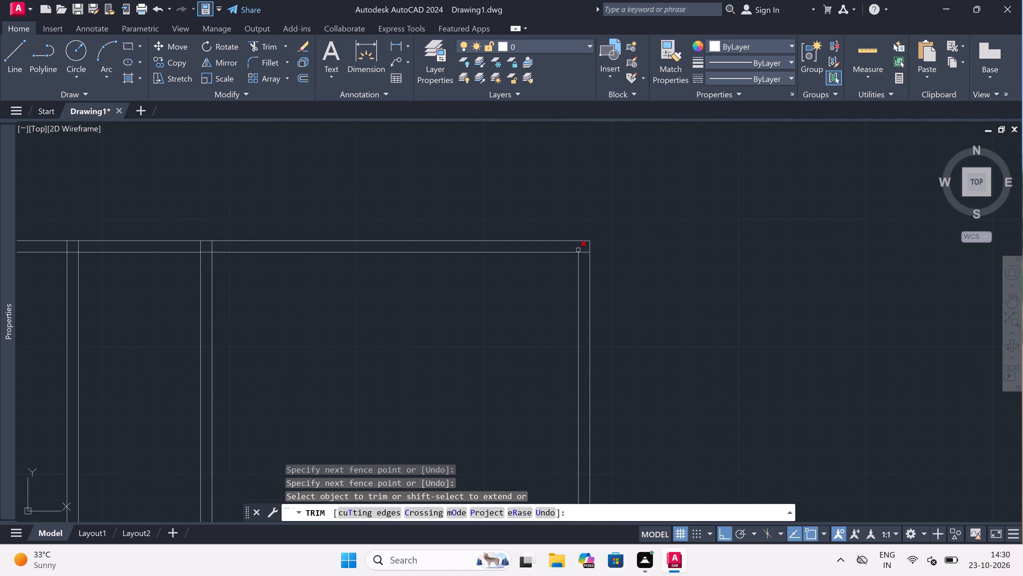
scroll(578, 250, up, 3)
click(583, 245)
drag(551, 237, 556, 236)
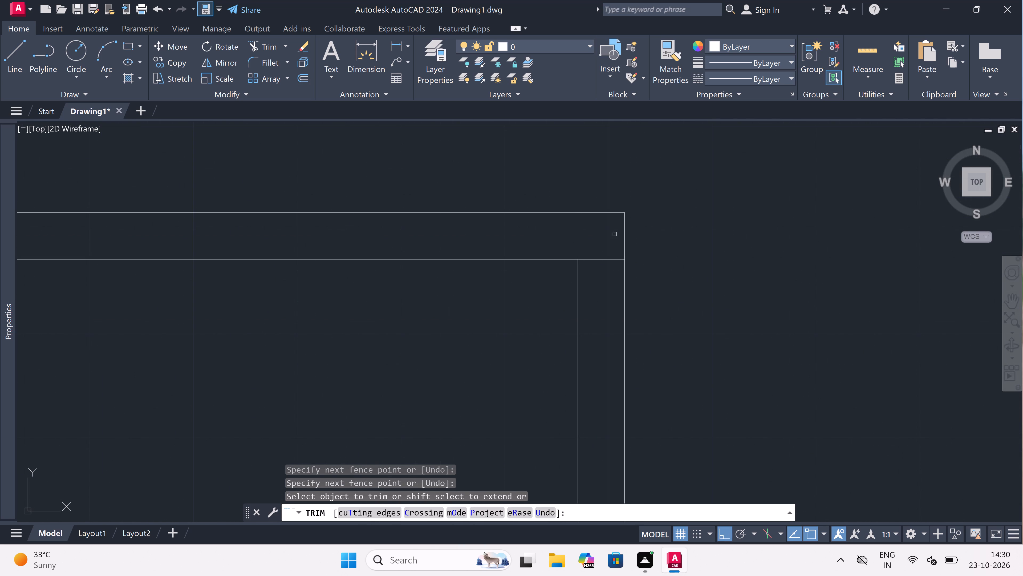
click(608, 238)
scroll(608, 238, down, 4)
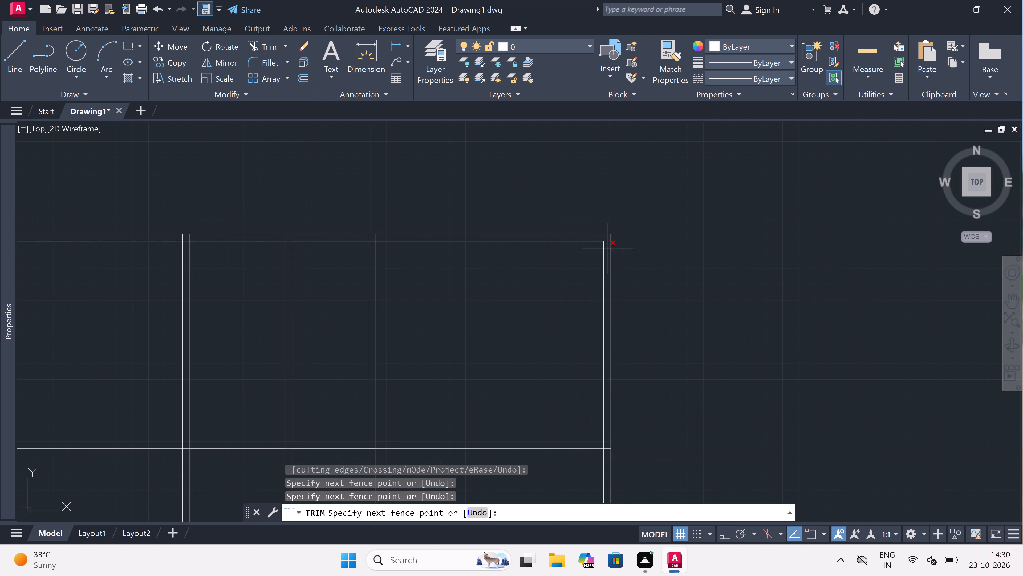
scroll(606, 252, down, 1)
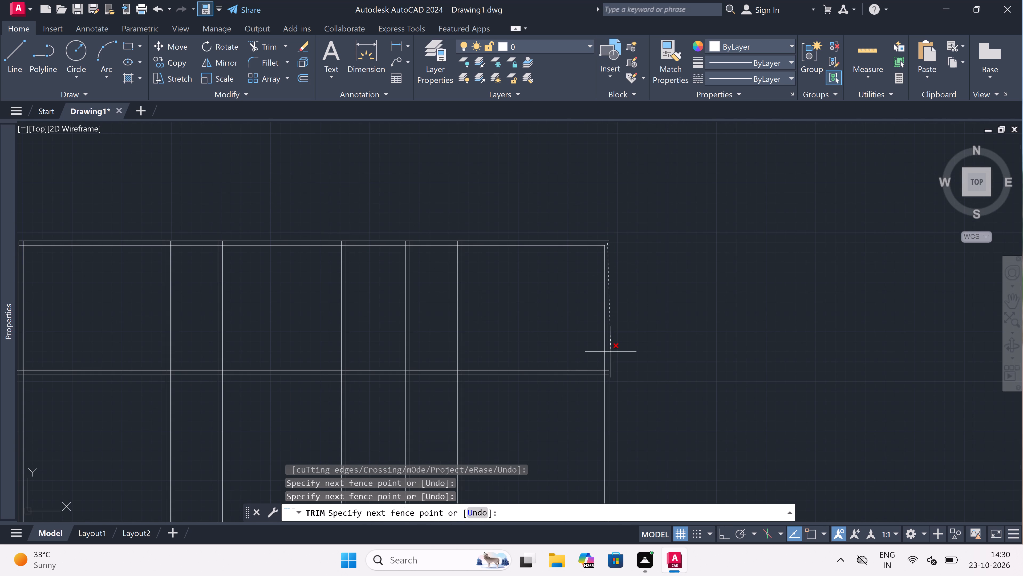
scroll(606, 375, up, 4)
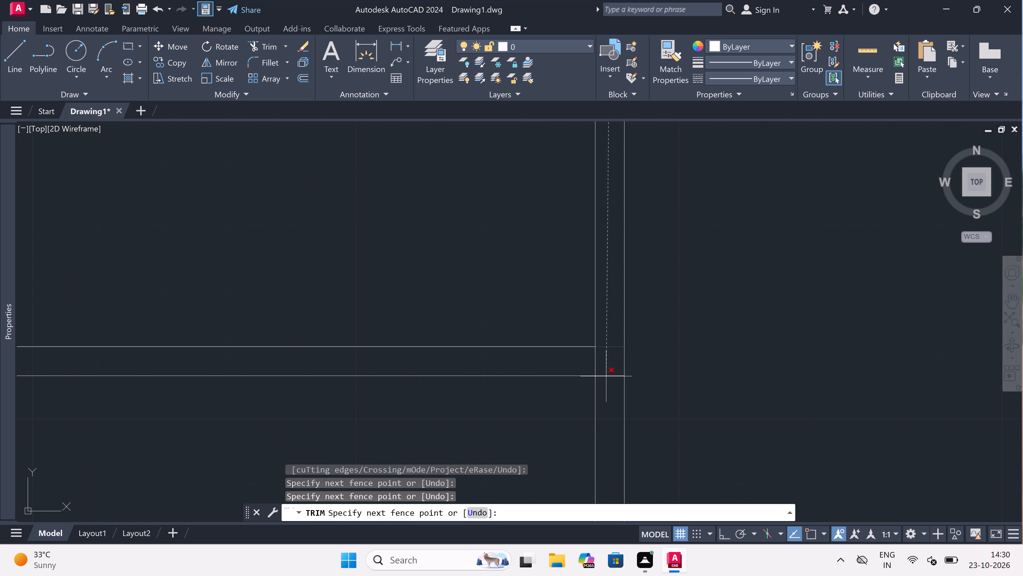
click(606, 391)
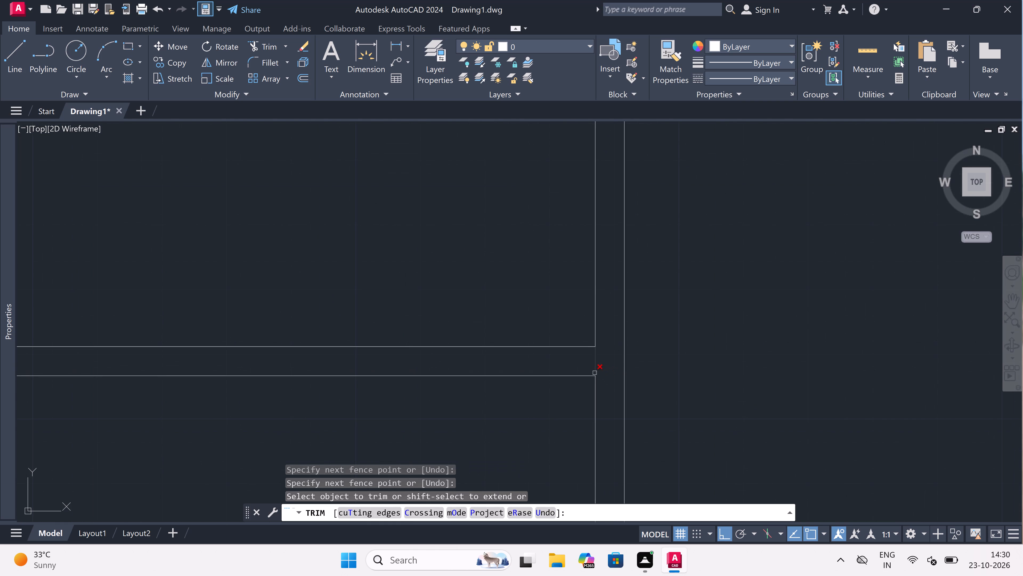
click(596, 366)
Trim the ninth partition's lines inside the middle horizontal wall and that wall's upper line between the partition lines.
scroll(514, 348, down, 4)
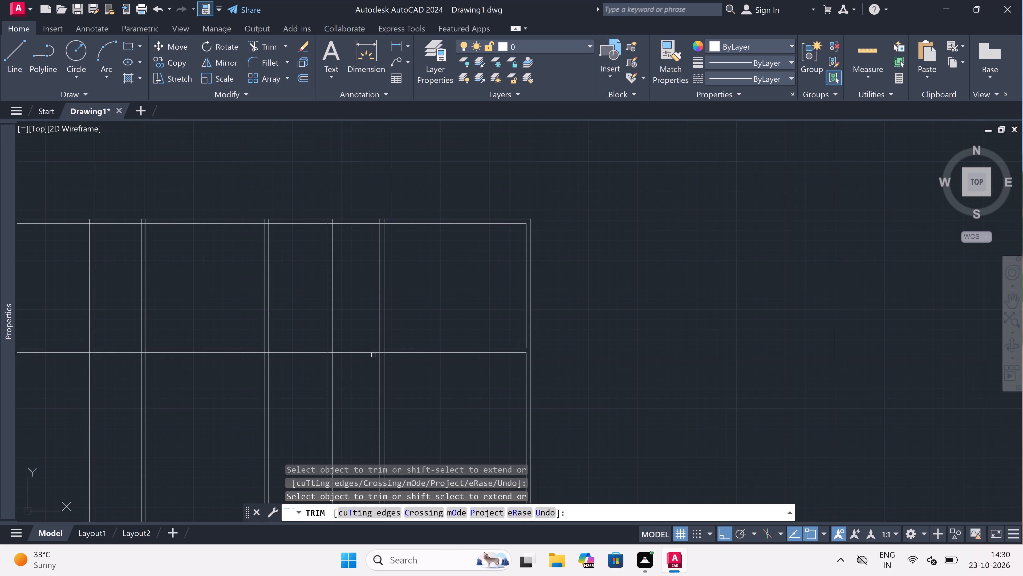
scroll(375, 355, up, 5)
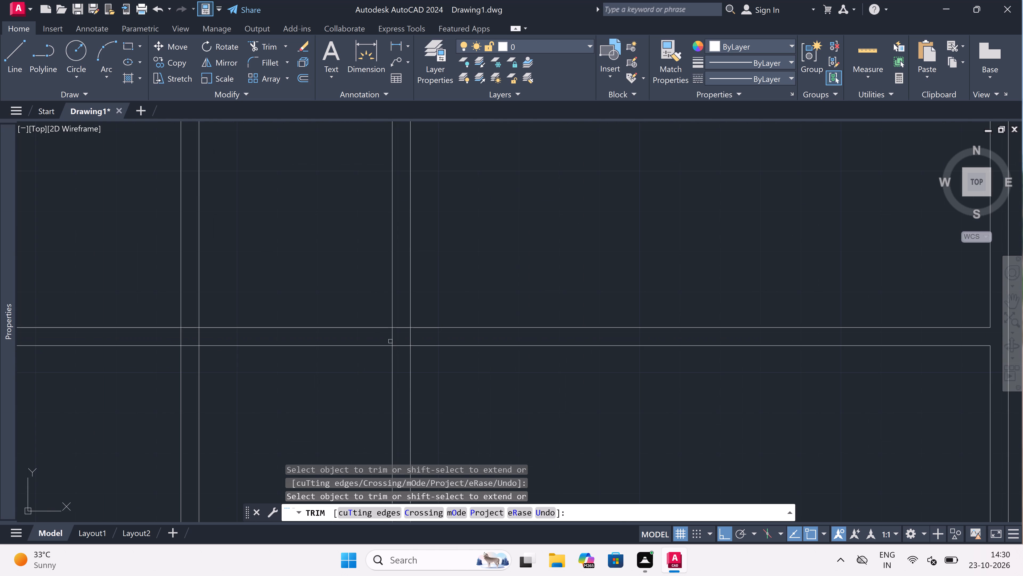
click(389, 338)
click(497, 347)
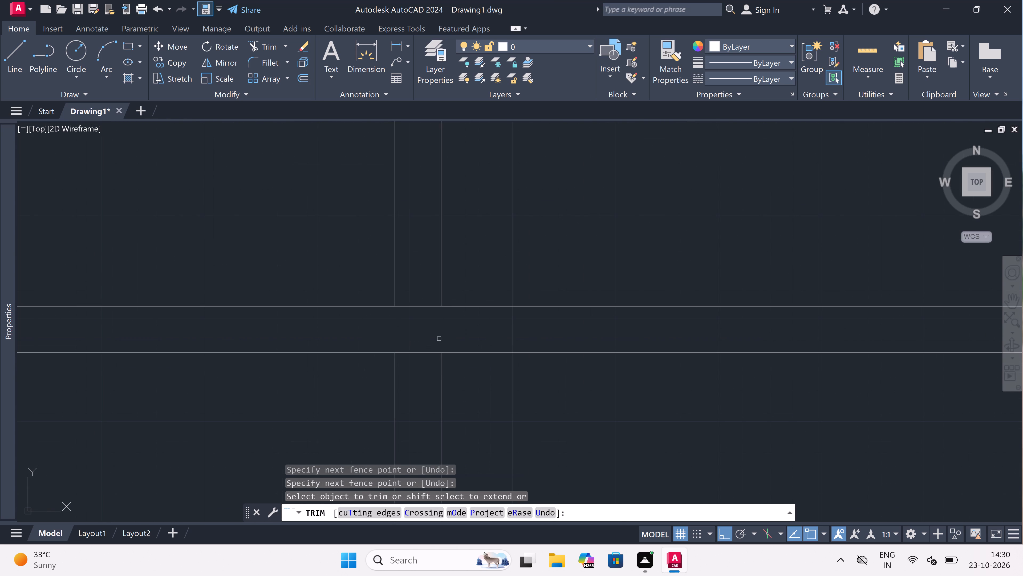
click(404, 334)
click(423, 305)
Trim the eighth and ninth partitions' lines inside the top wall, and the top wall's lower line across both partitions.
scroll(407, 326, down, 6)
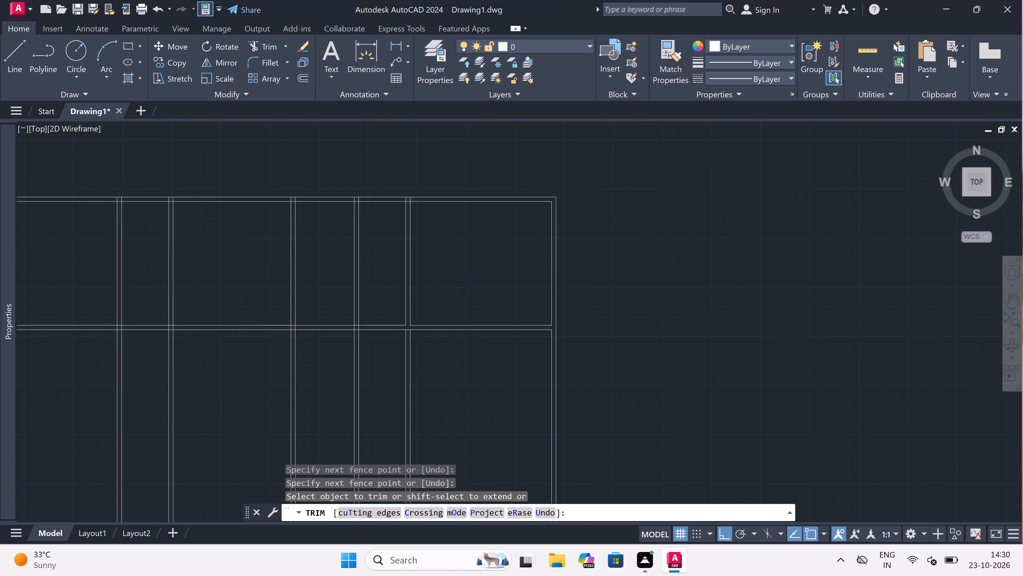
scroll(402, 244, up, 2)
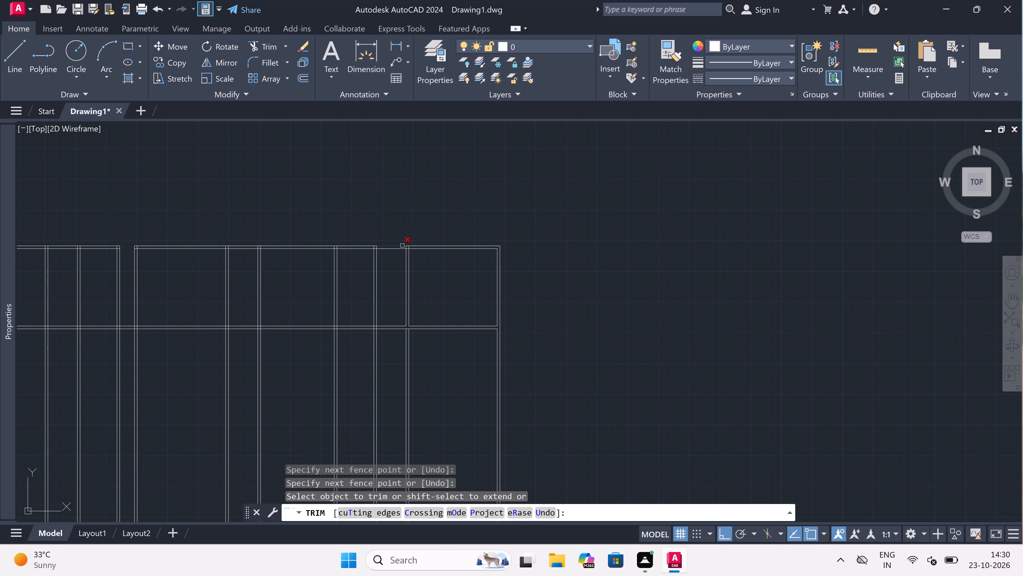
scroll(402, 244, up, 4)
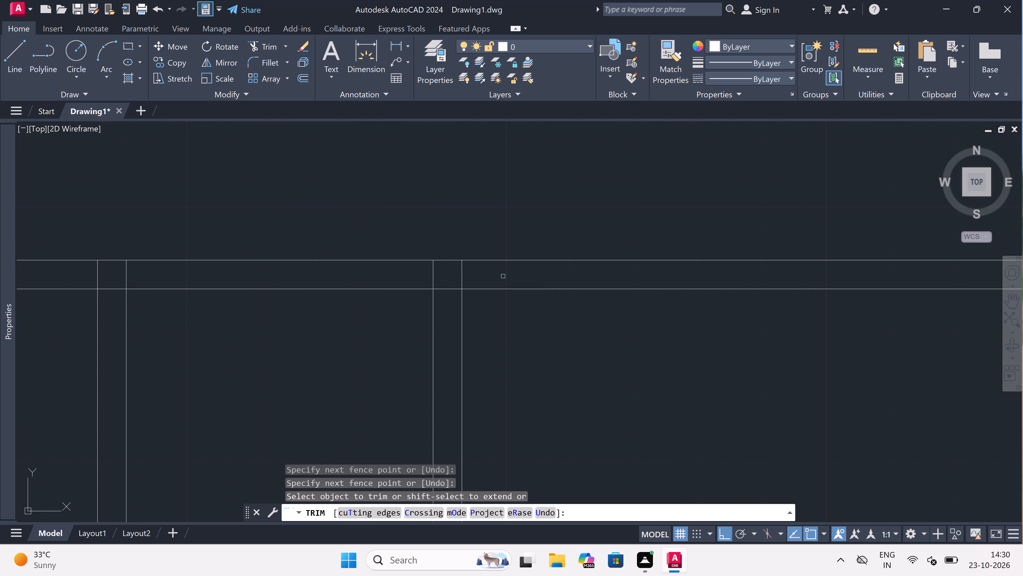
drag(503, 276, 497, 276)
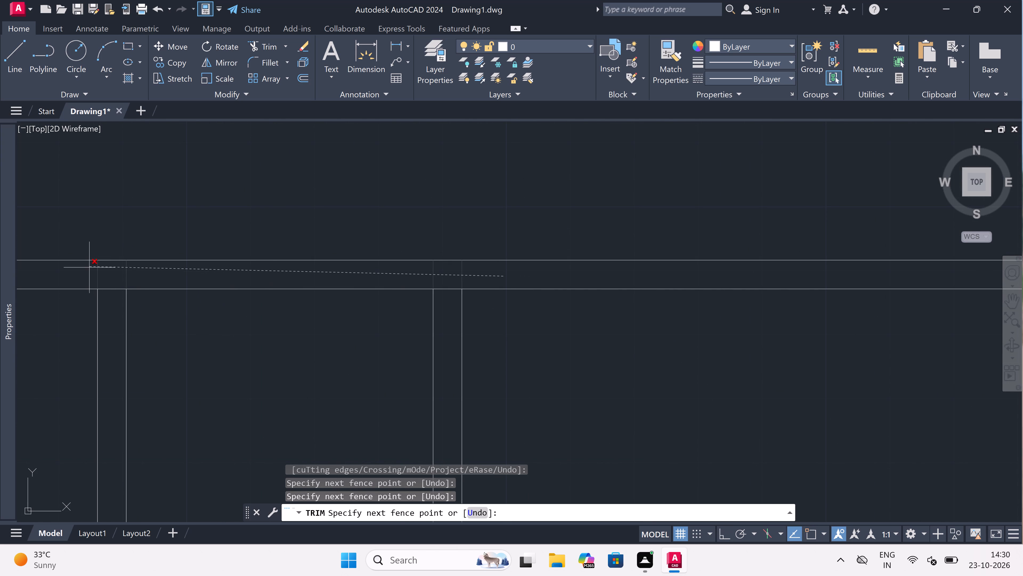
drag(85, 275, 88, 275)
click(108, 277)
click(108, 306)
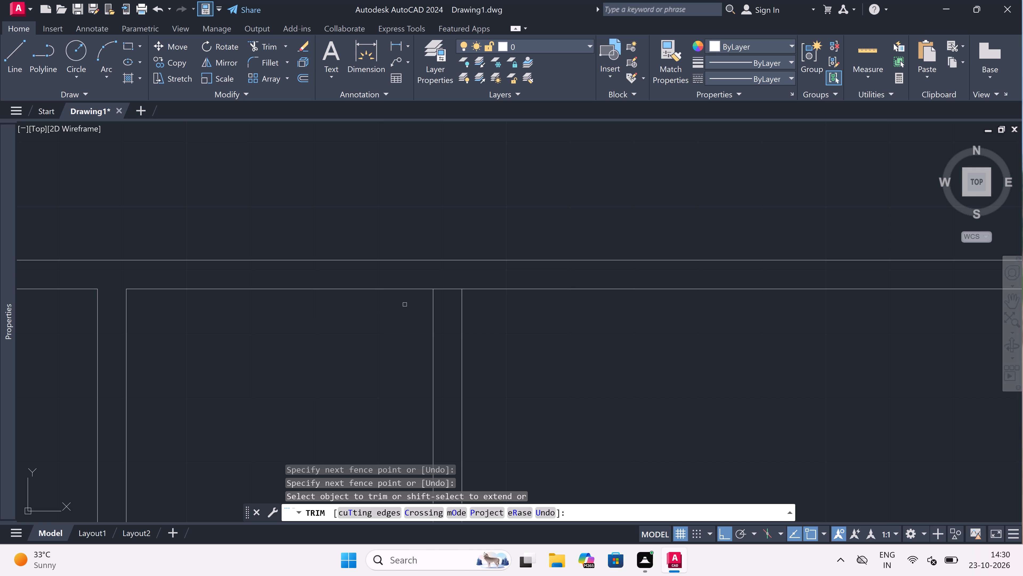
click(437, 287)
Trim the seventh and eighth partitions' lines inside the middle horizontal wall, and that wall's upper line across both partitions.
scroll(436, 286, down, 1)
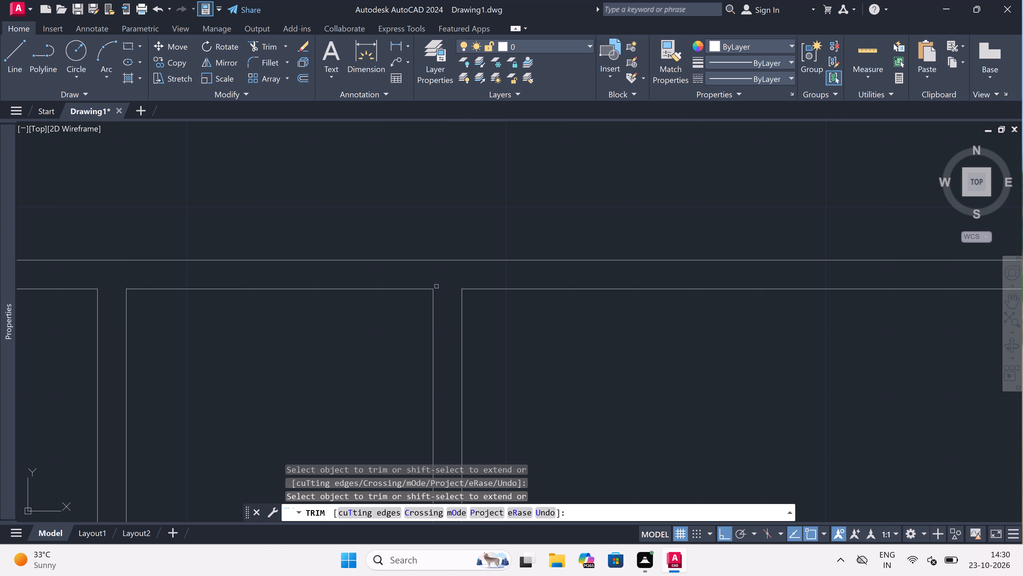
scroll(436, 286, down, 2)
scroll(406, 302, down, 3)
scroll(393, 318, up, 4)
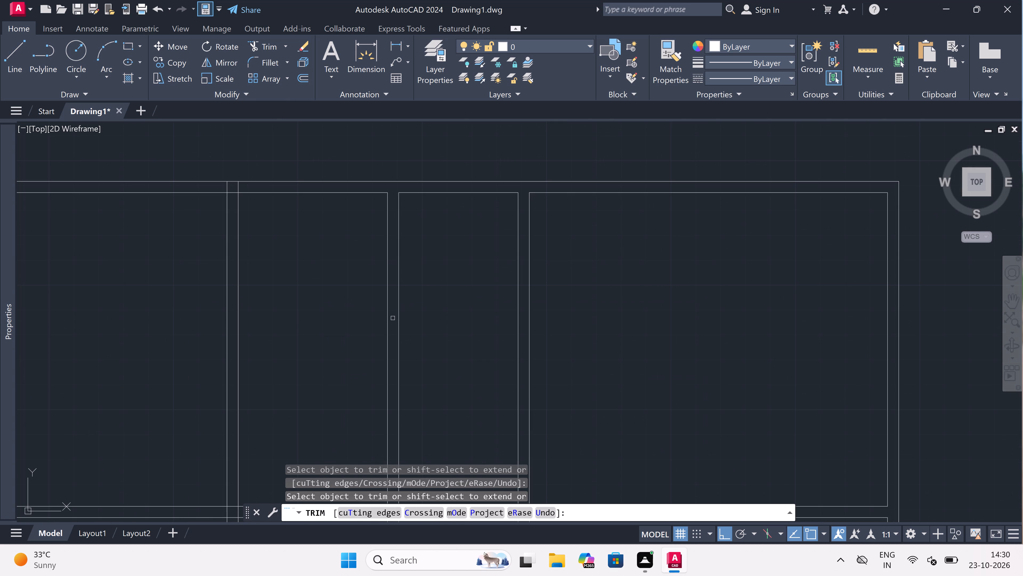
scroll(393, 318, down, 2)
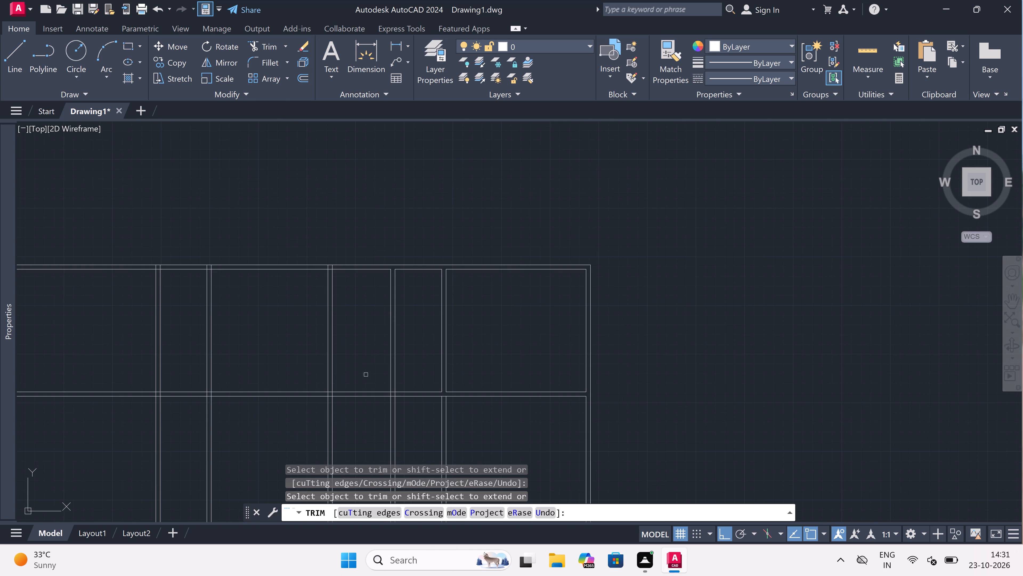
scroll(387, 394, up, 1)
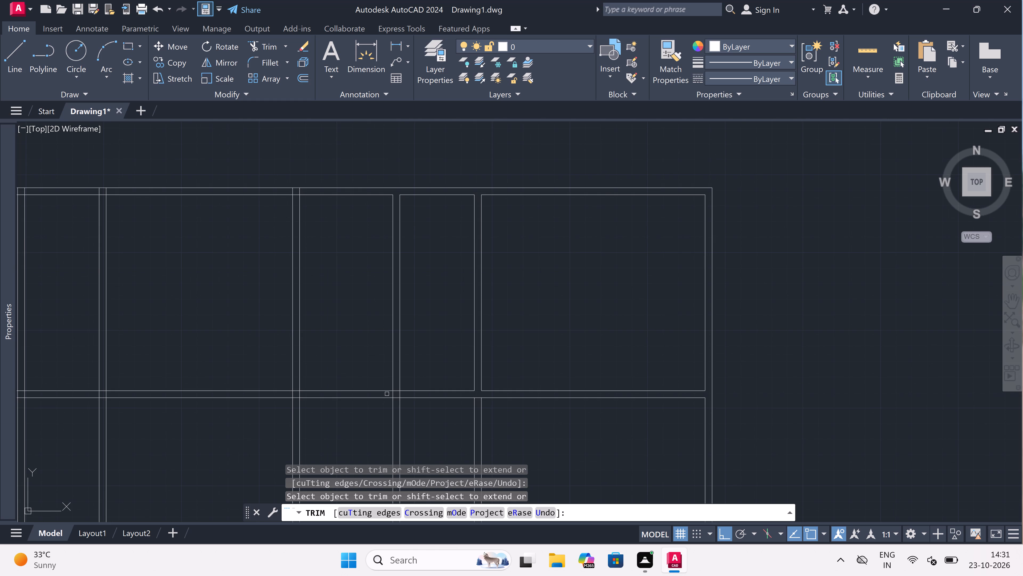
scroll(387, 394, up, 2)
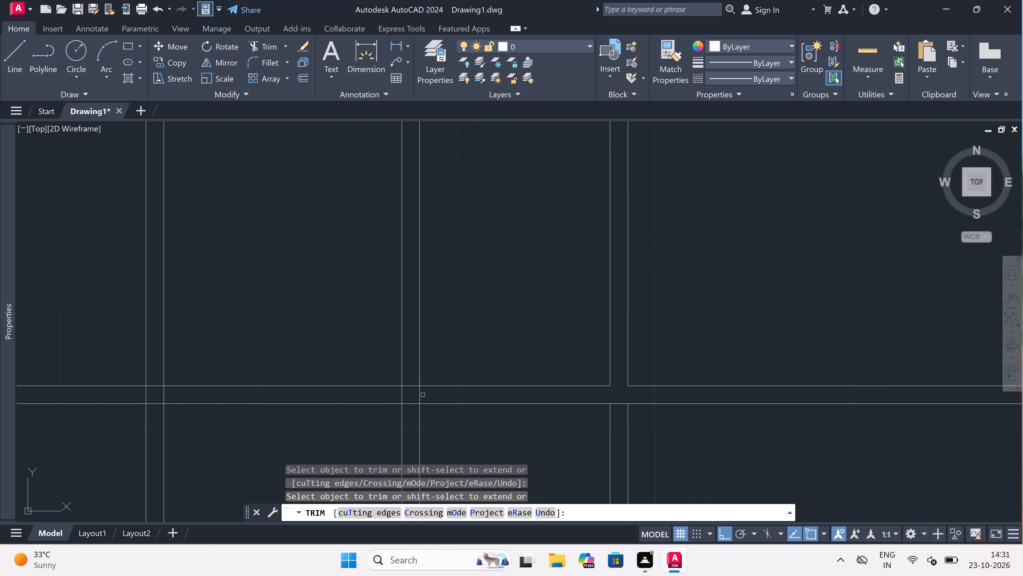
click(424, 395)
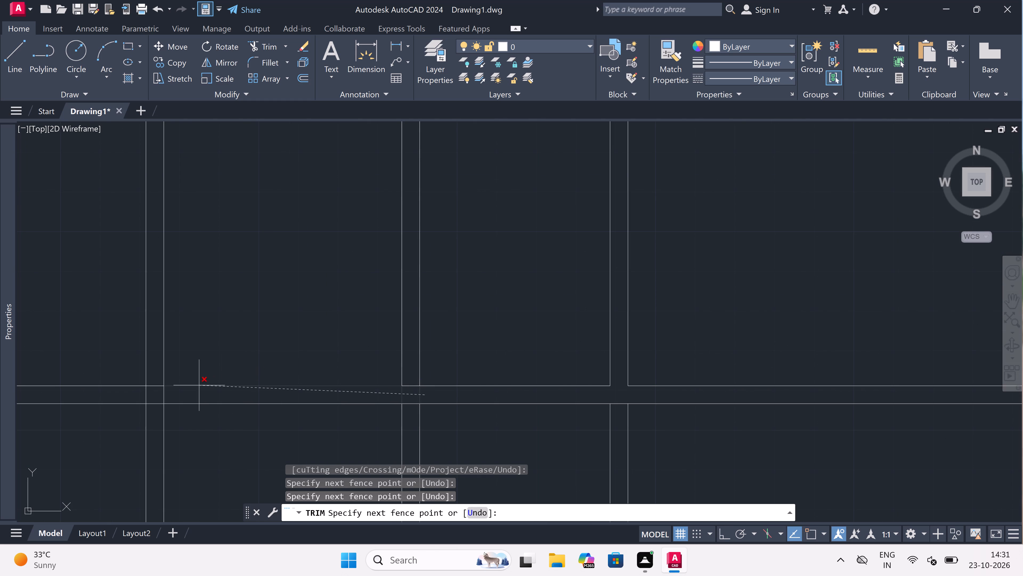
click(146, 396)
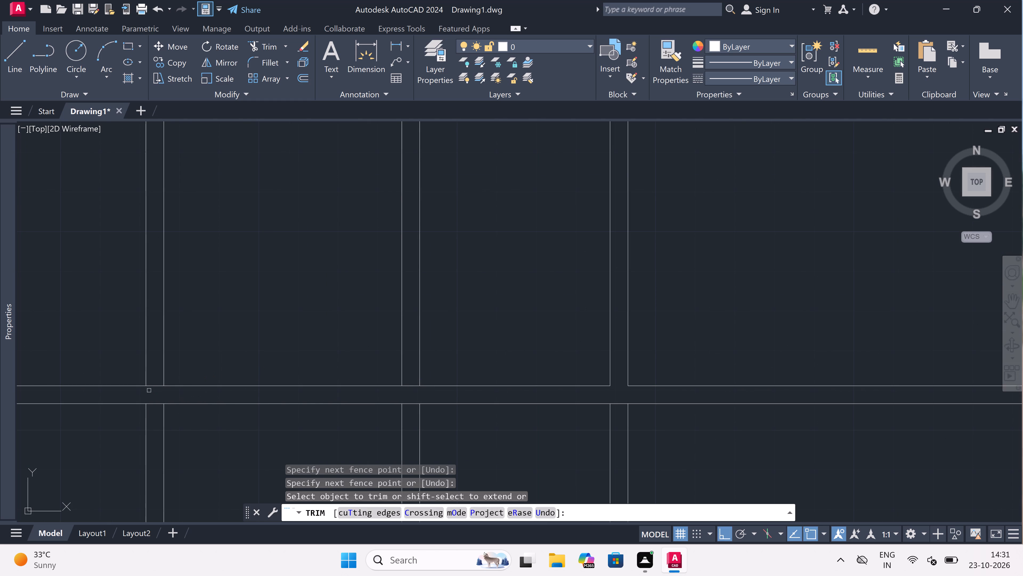
click(149, 390)
click(151, 384)
click(409, 389)
click(409, 383)
Trim away both lines of the eighth partition wall below the middle horizontal wall, using a fence across them.
scroll(405, 341, down, 4)
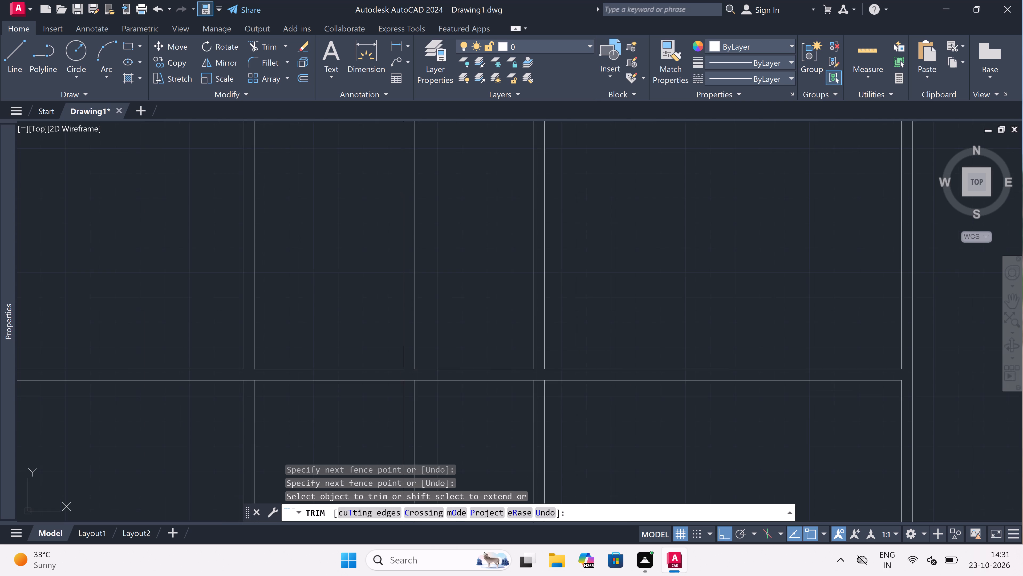
scroll(404, 380, up, 1)
click(393, 380)
click(419, 377)
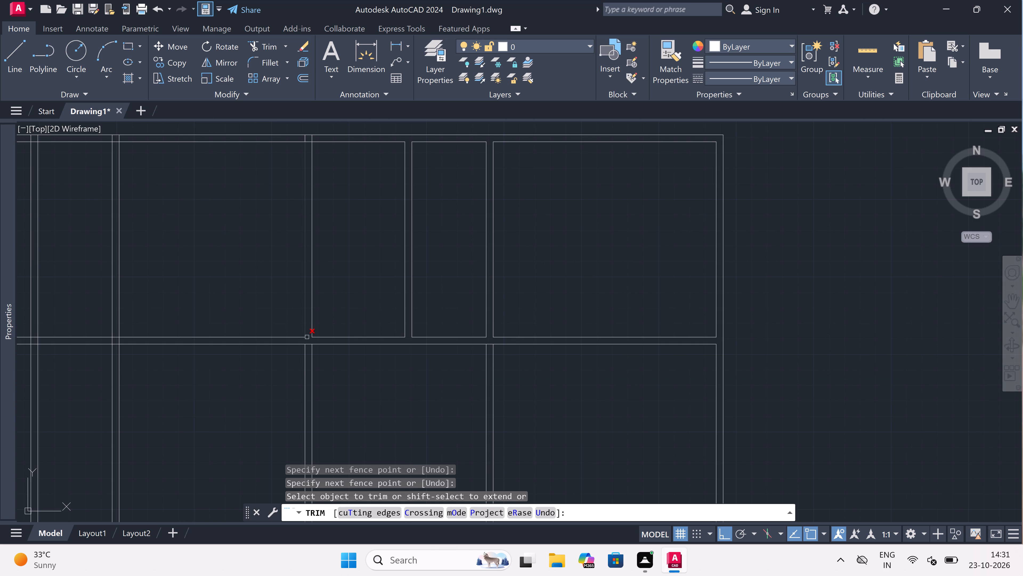
Trim the middle horizontal wall's lower line between the two lines of the seventh partition wall.
scroll(307, 337, up, 3)
click(315, 320)
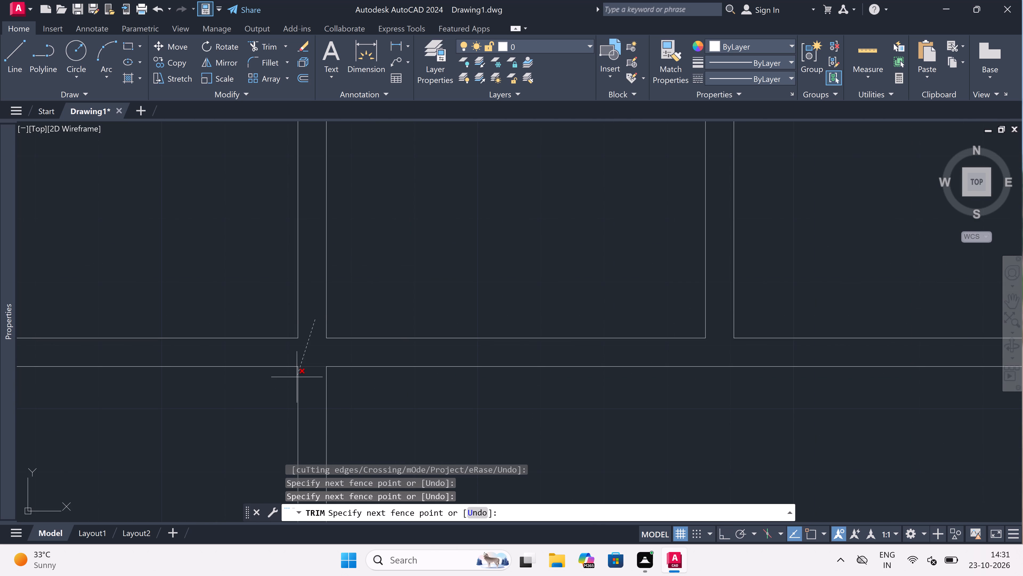
click(309, 375)
Trim the seventh partition's lines inside the top wall and the top wall's lower line between the partition lines.
scroll(309, 375, down, 5)
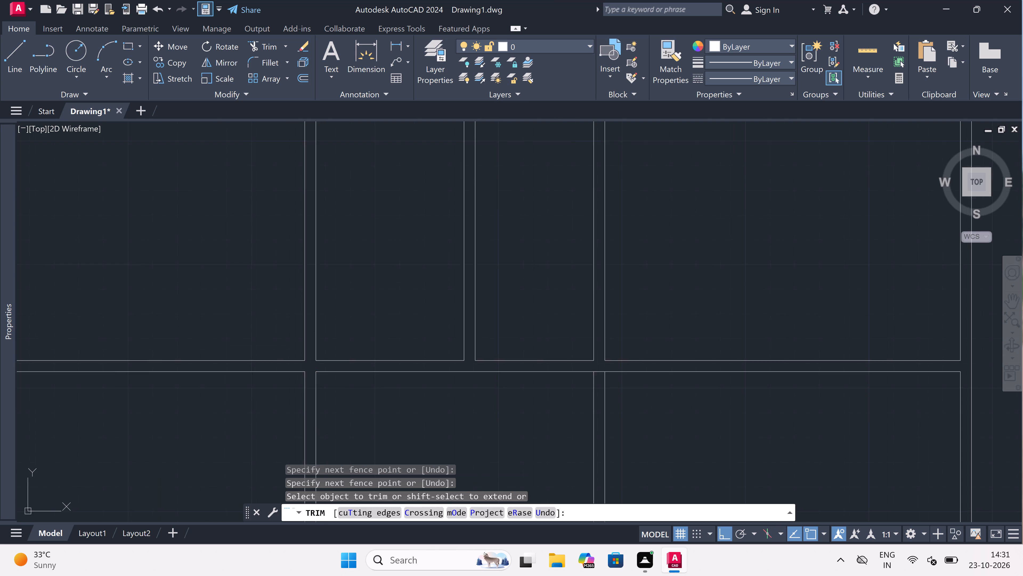
scroll(214, 292, up, 2)
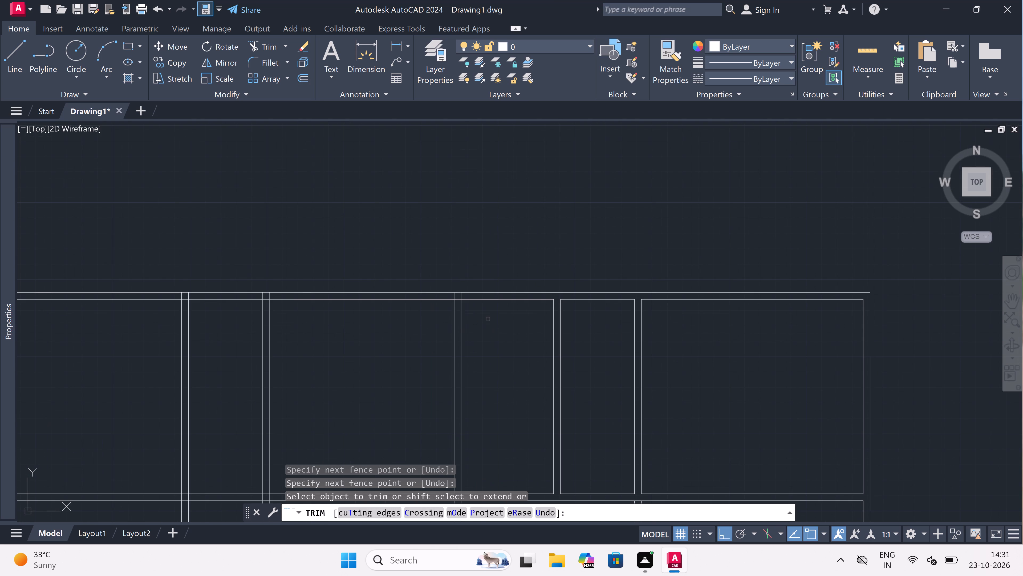
scroll(465, 305, up, 4)
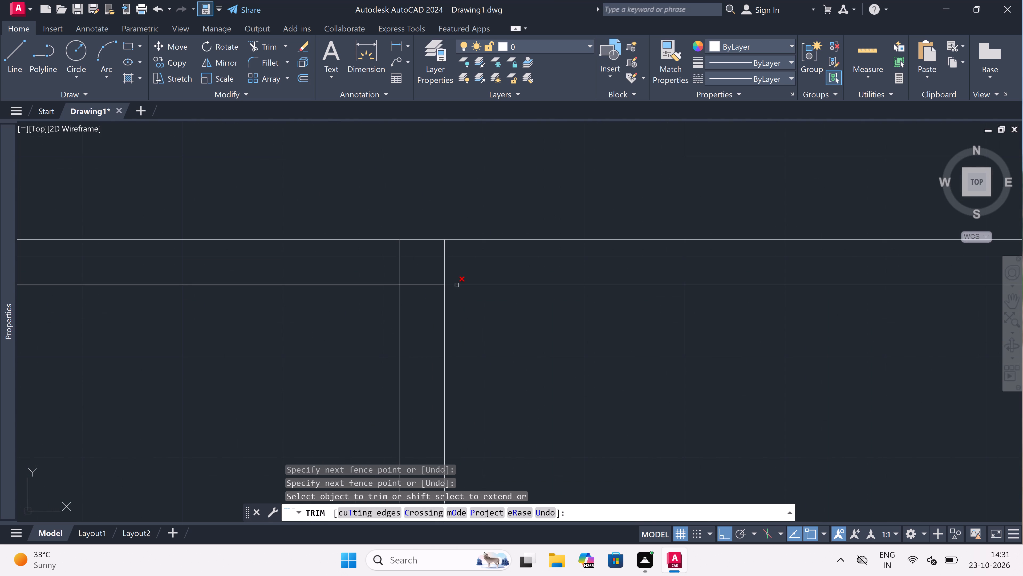
scroll(463, 269, up, 1)
click(463, 266)
click(279, 241)
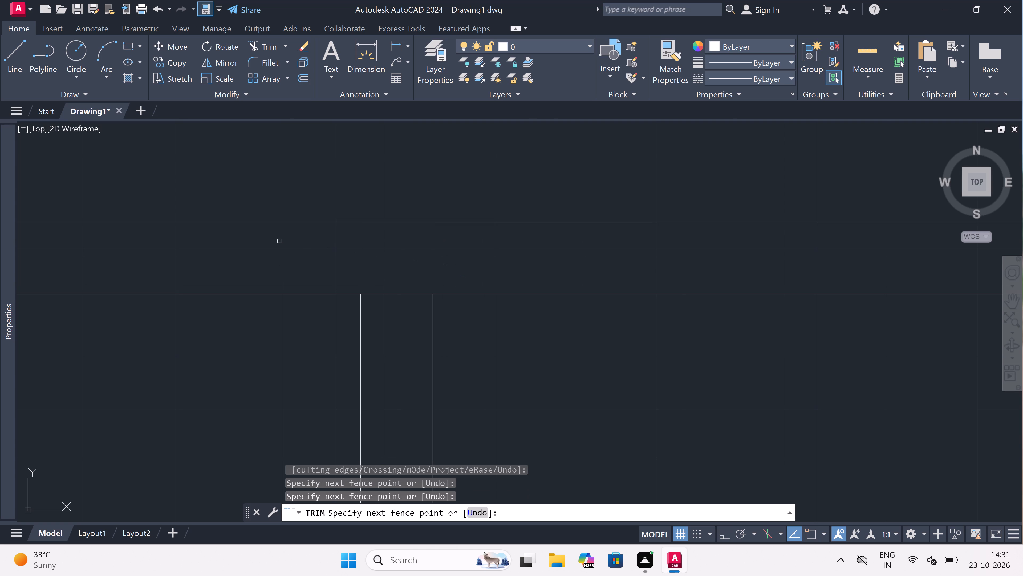
click(350, 262)
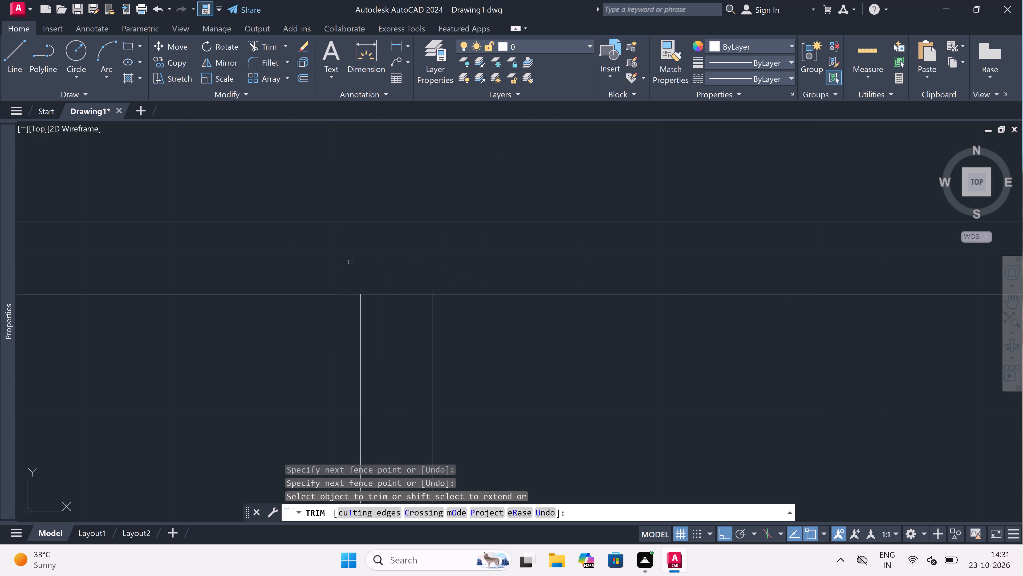
click(374, 297)
Trim the inner wall lines' overrun at the right-hand block's top-left corner, using a fence across both, to leave a clean corner.
scroll(374, 297, down, 5)
scroll(347, 299, down, 1)
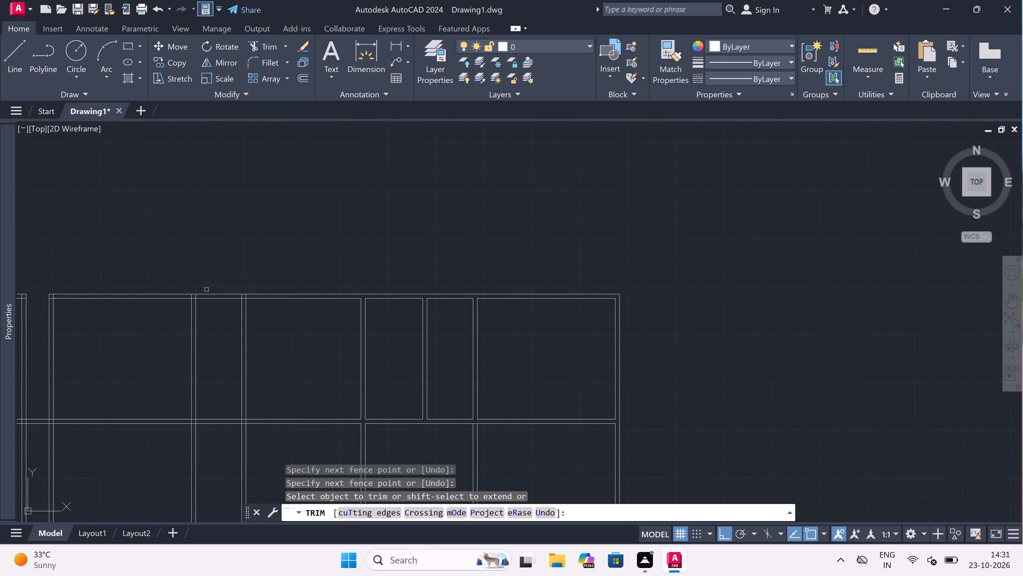
scroll(222, 298, down, 2)
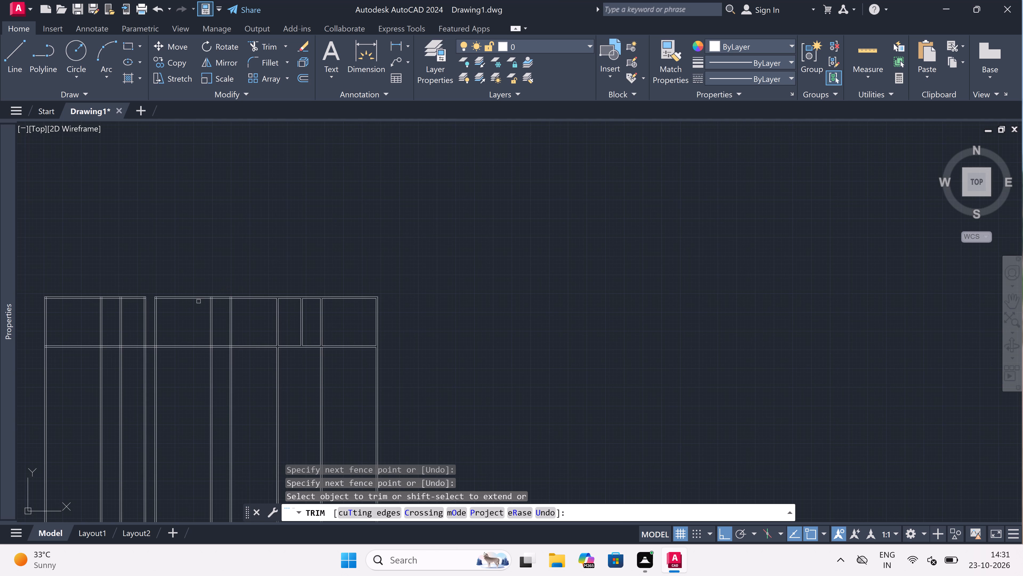
scroll(160, 297, up, 8)
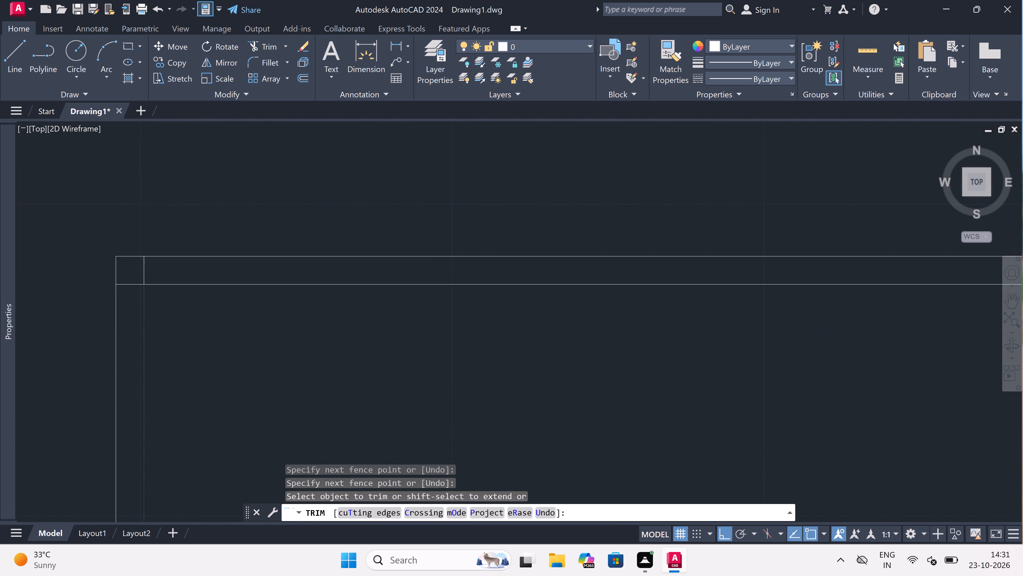
click(109, 266)
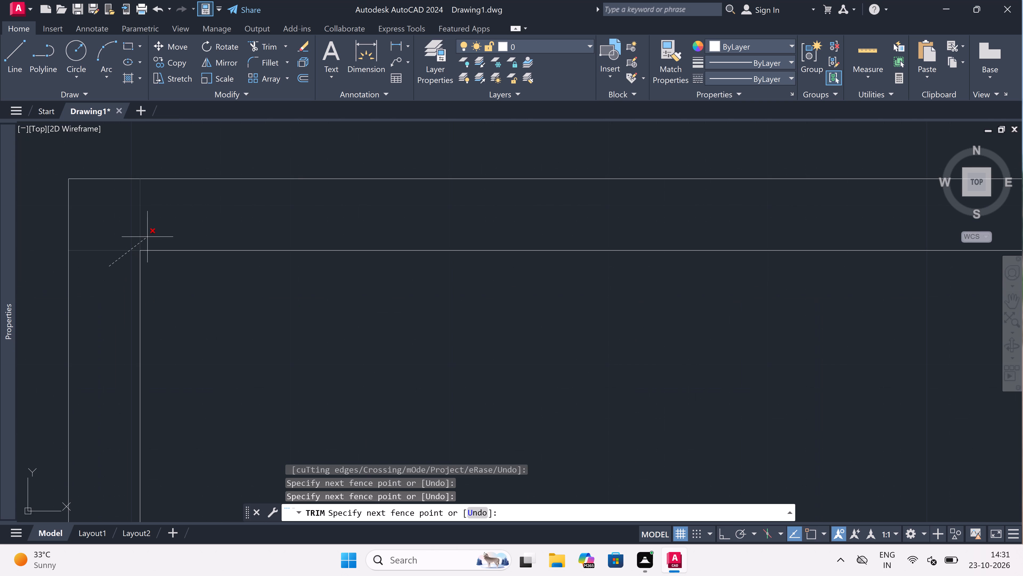
click(147, 237)
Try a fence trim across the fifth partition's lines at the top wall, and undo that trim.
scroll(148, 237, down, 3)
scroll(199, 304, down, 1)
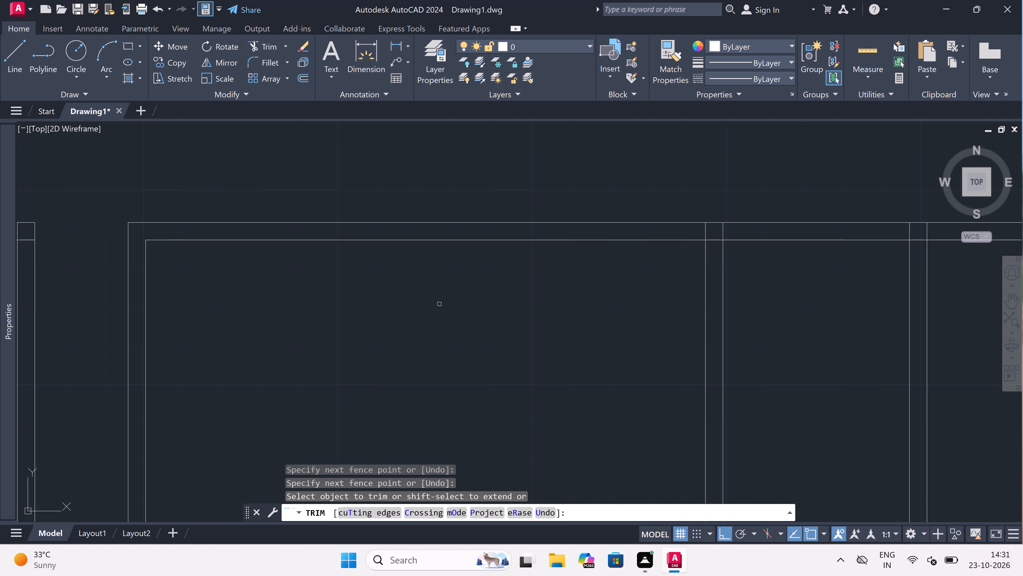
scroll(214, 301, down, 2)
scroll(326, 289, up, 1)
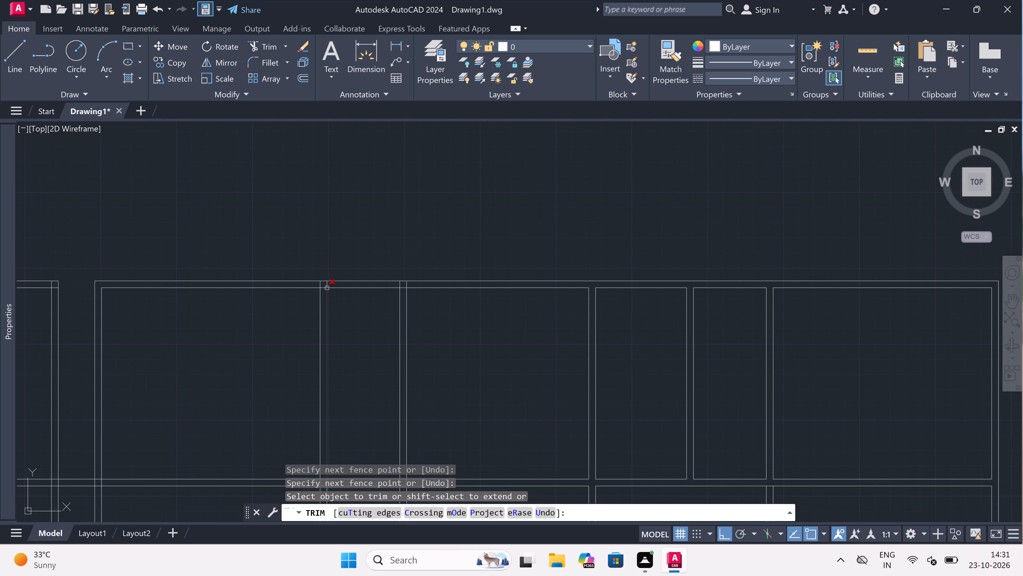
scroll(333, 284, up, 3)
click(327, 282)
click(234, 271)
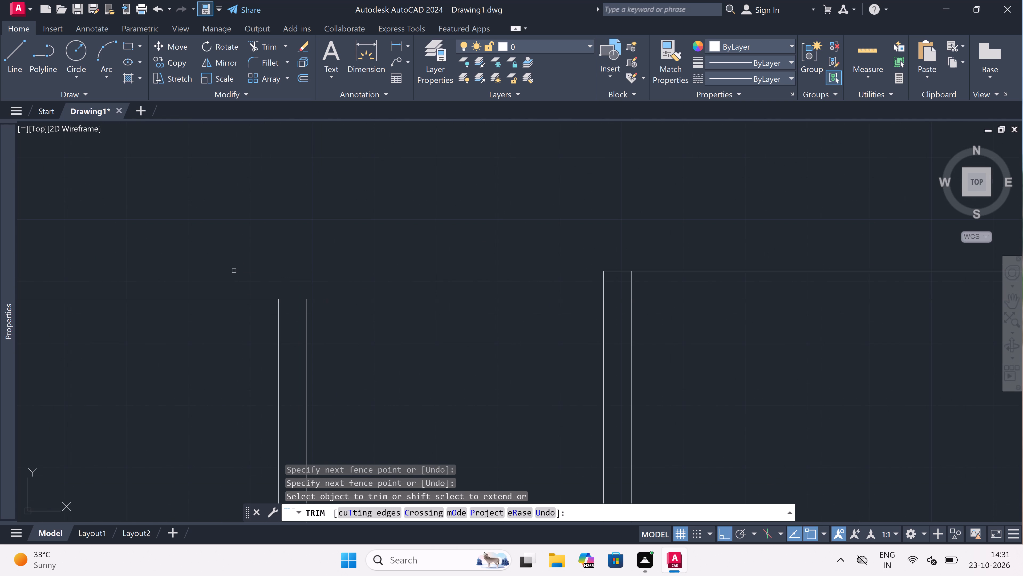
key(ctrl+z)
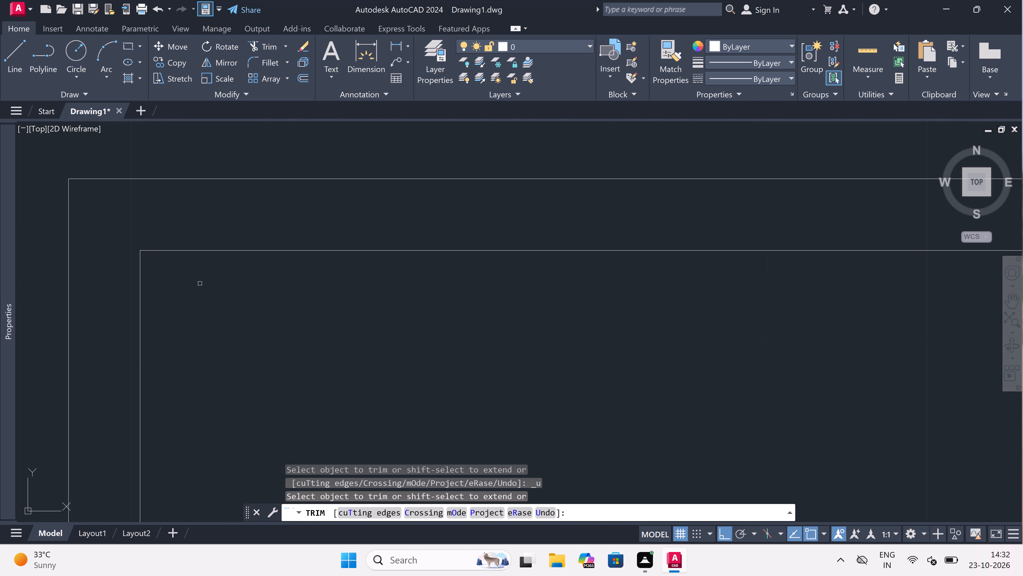
Trim the fifth and sixth partitions' lines inside the top wall and the top wall's lower line between each partition's two lines.
scroll(200, 283, down, 4)
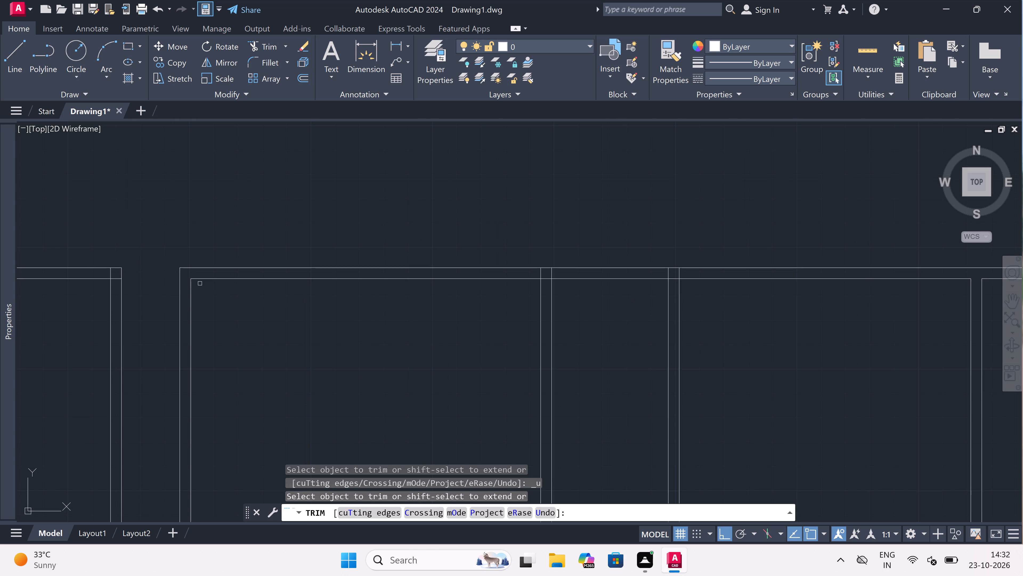
scroll(200, 283, down, 2)
scroll(363, 287, up, 4)
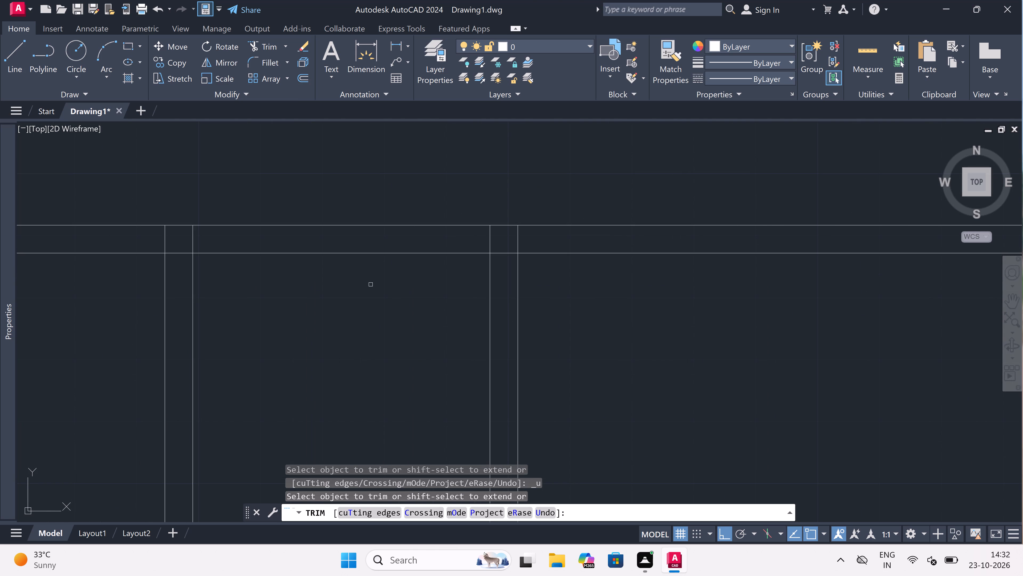
drag(537, 244, 526, 245)
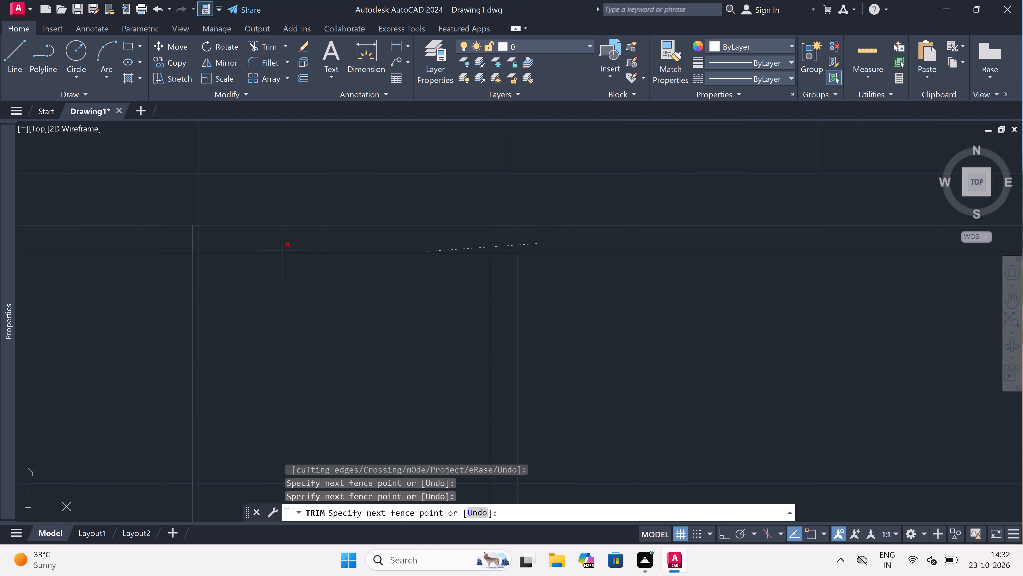
click(165, 244)
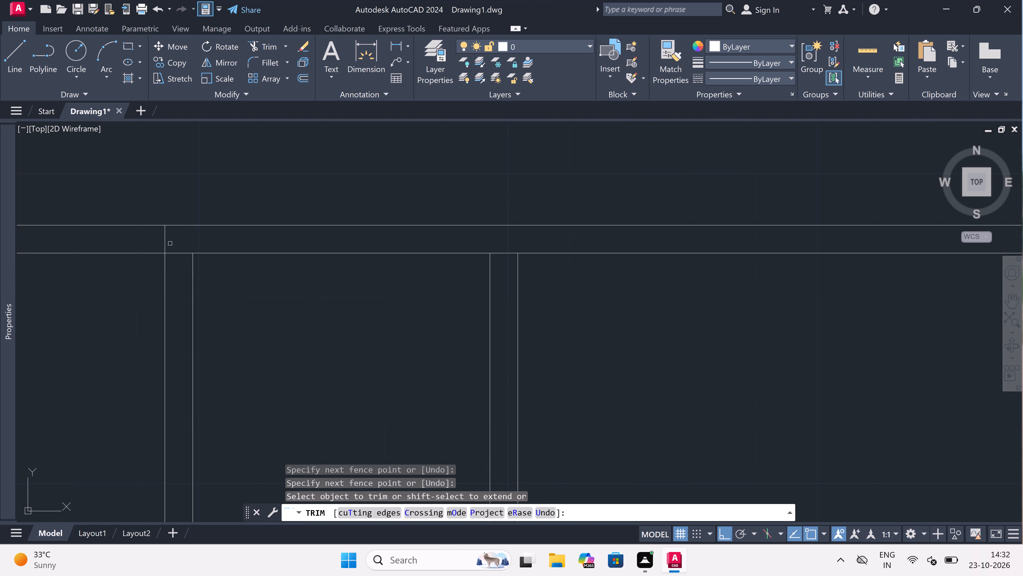
click(169, 243)
click(145, 236)
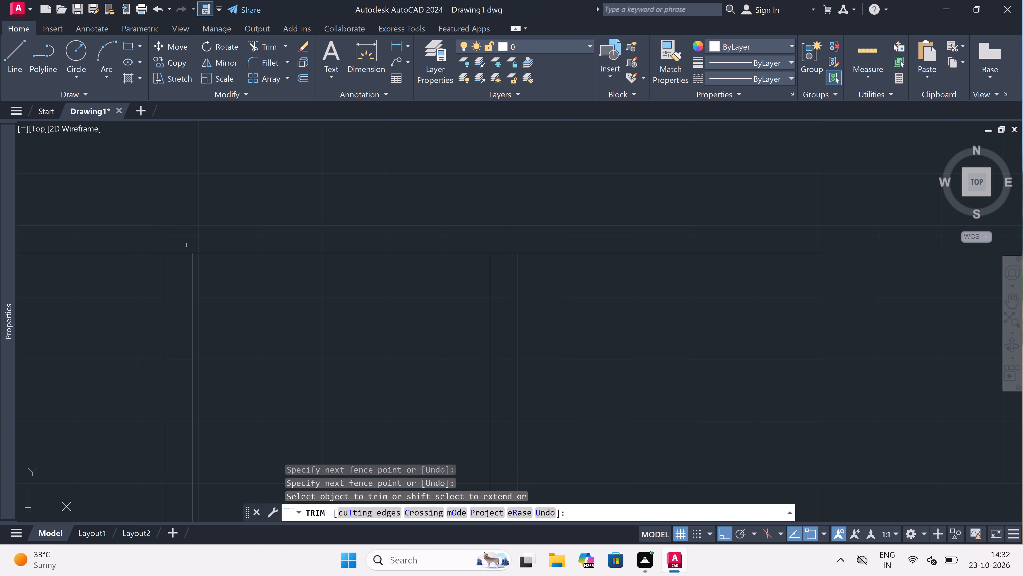
click(174, 244)
click(183, 278)
click(506, 265)
click(510, 243)
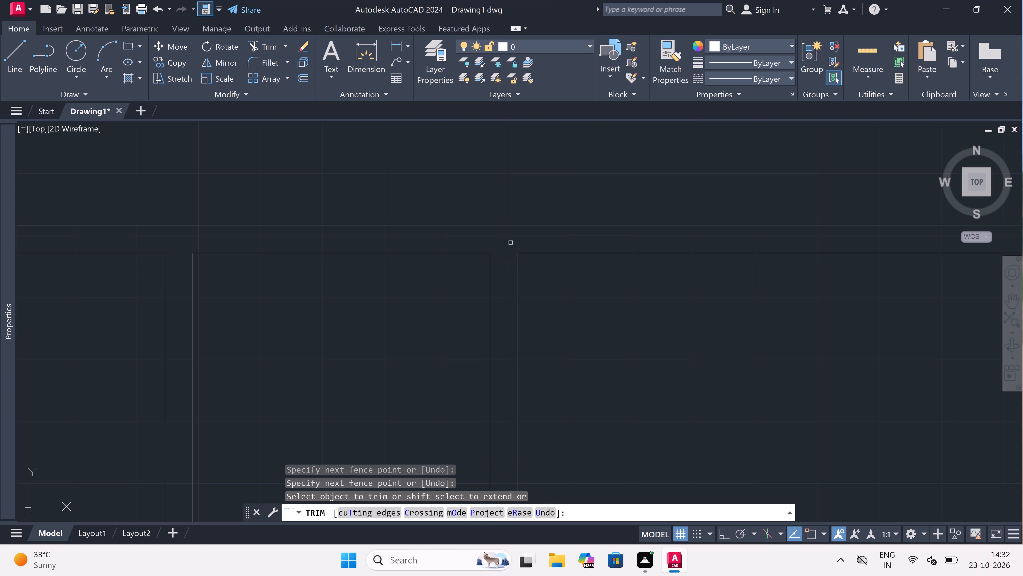
Trim away both lines of the middle horizontal wall across the gap between the two blocks, using a fence.
scroll(353, 223, down, 4)
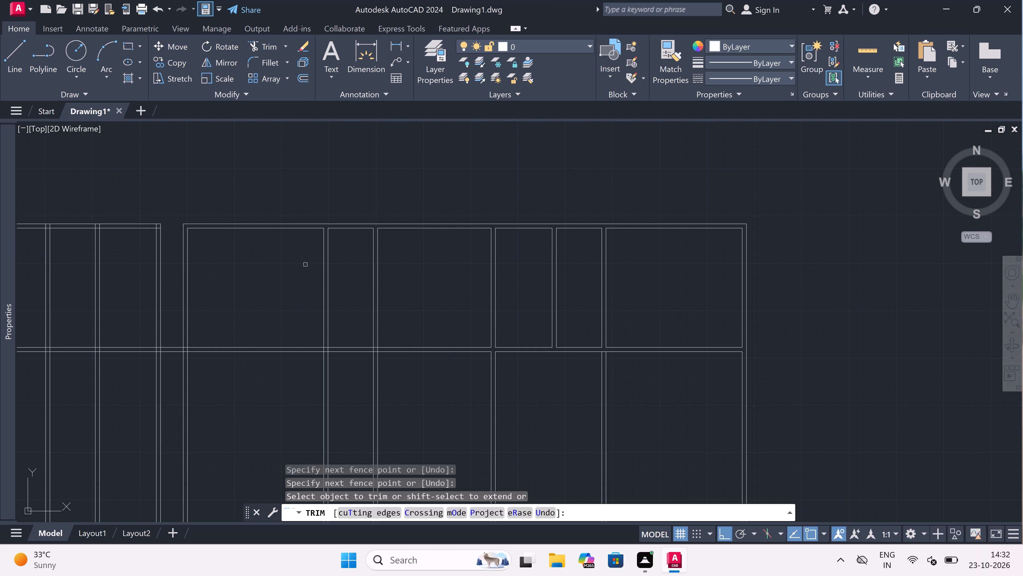
scroll(169, 343, up, 3)
click(174, 338)
click(165, 398)
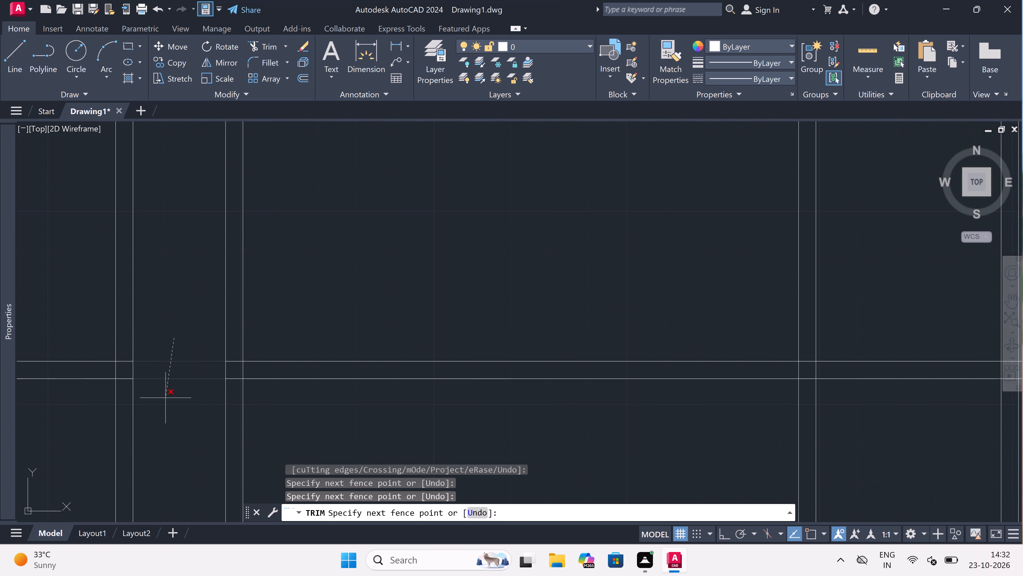
Trim the middle wall's junctions with the two facing outer walls beside the gap, removing its line ends and the inner vertical lines within it.
click(120, 381)
click(123, 360)
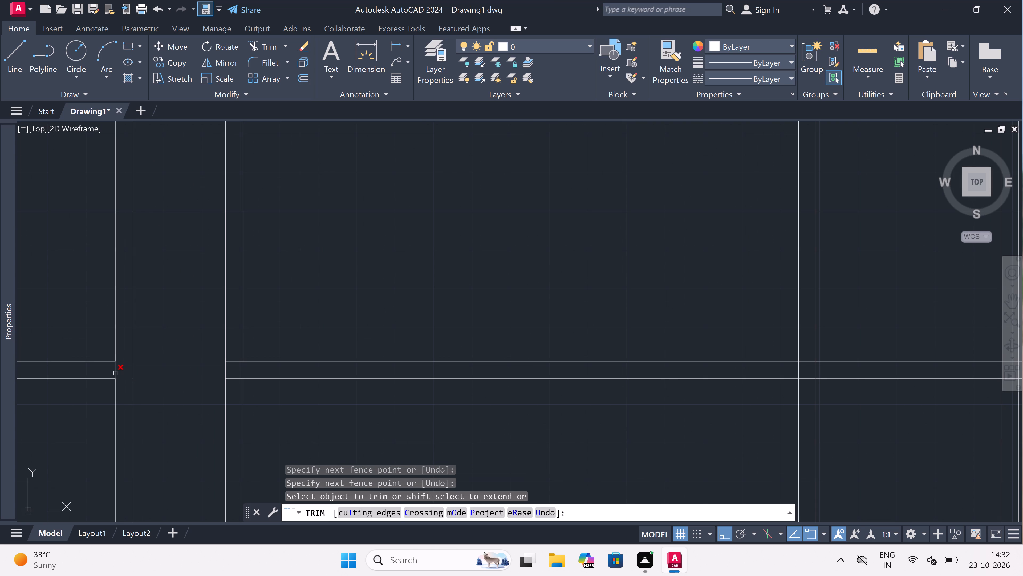
click(115, 373)
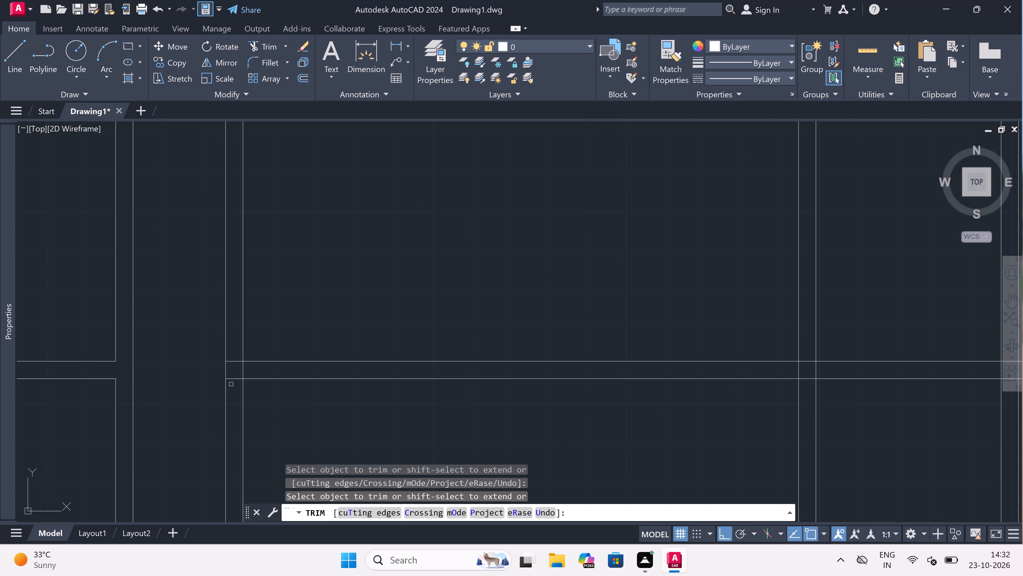
click(234, 385)
click(237, 361)
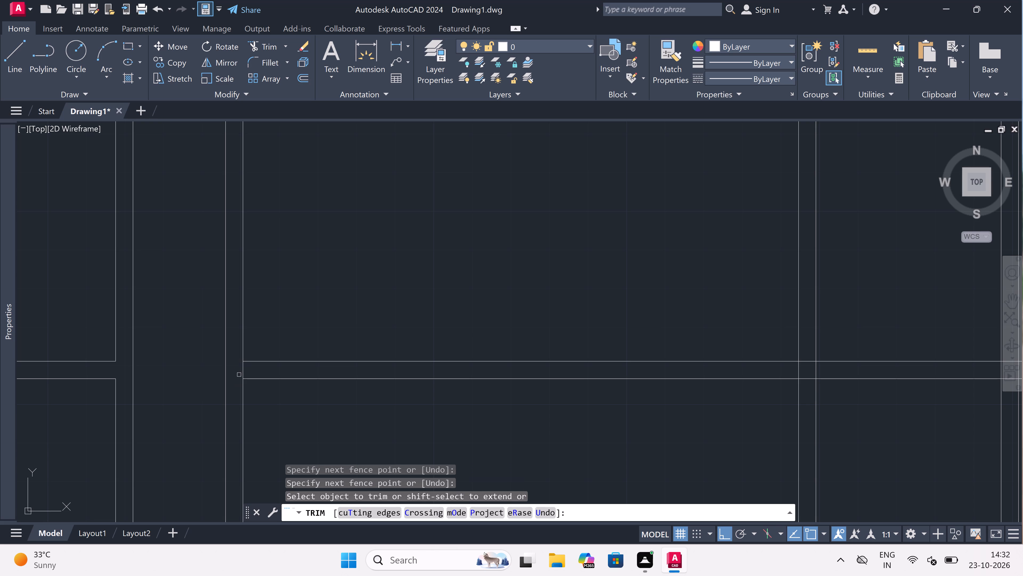
click(241, 370)
click(252, 370)
Trim the fifth partition's left line inside the middle horizontal wall, and both of that wall's lines between the partition's two lines.
scroll(212, 379, down, 3)
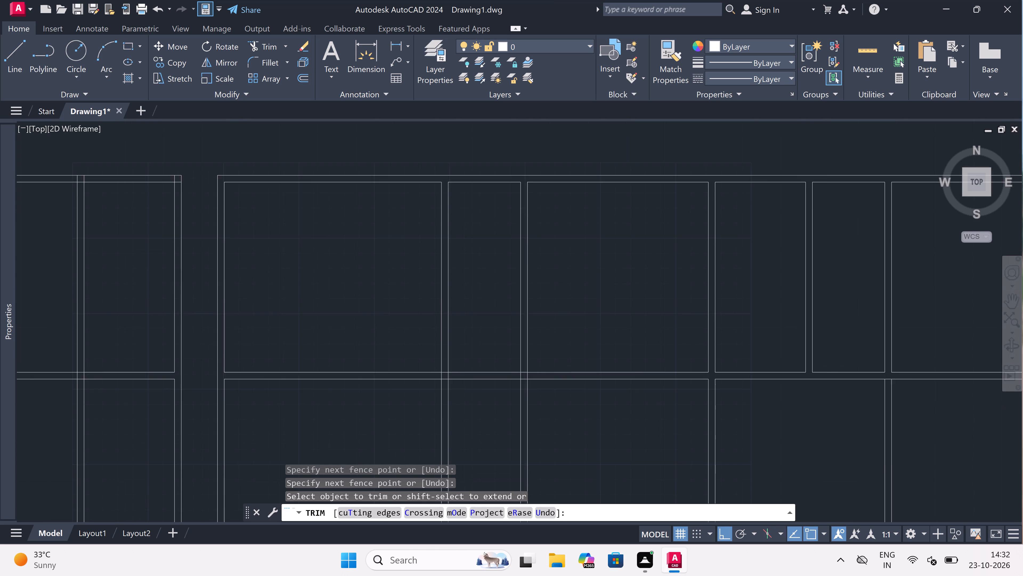
scroll(212, 379, down, 1)
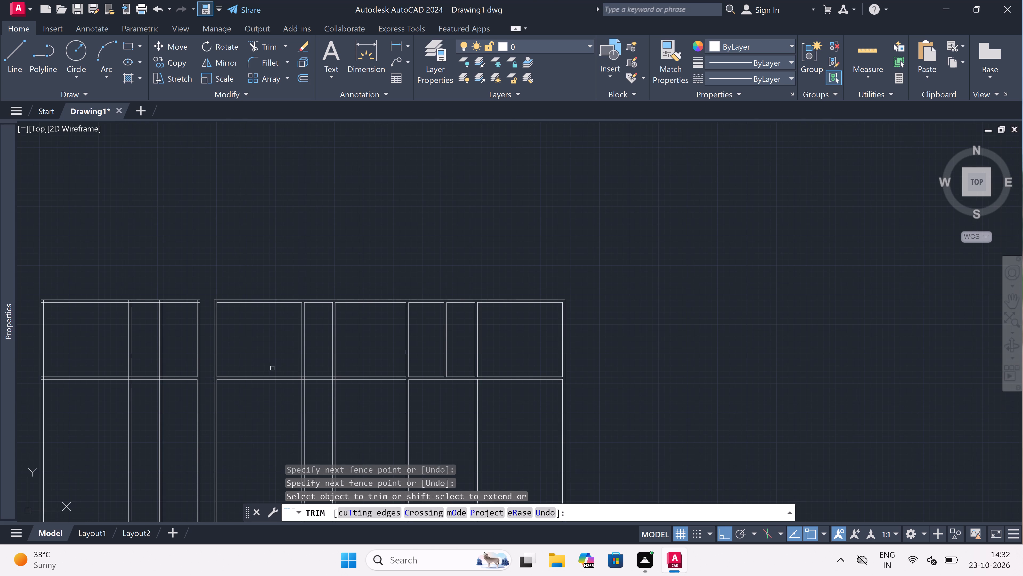
scroll(306, 379, up, 1)
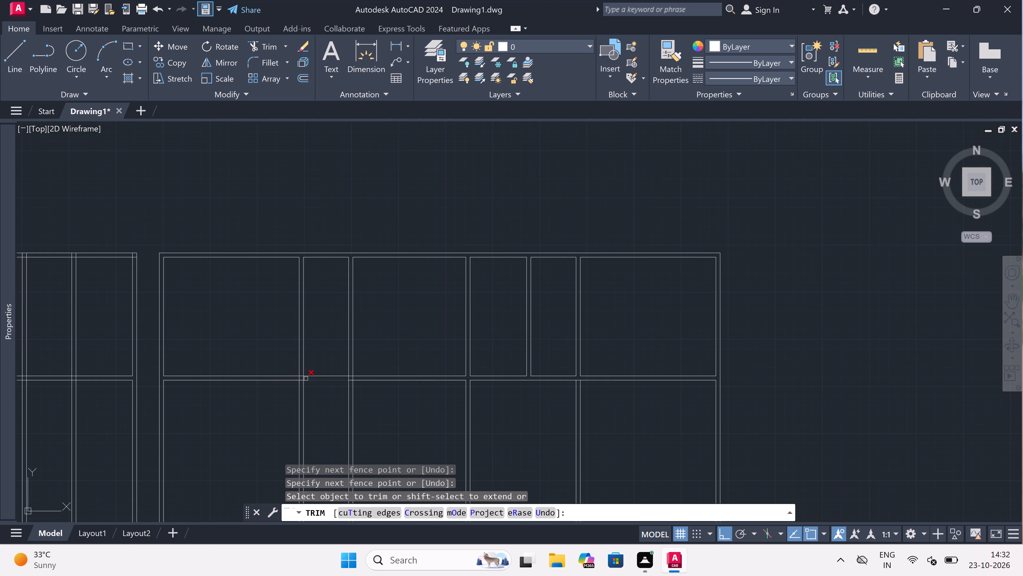
scroll(306, 378, up, 3)
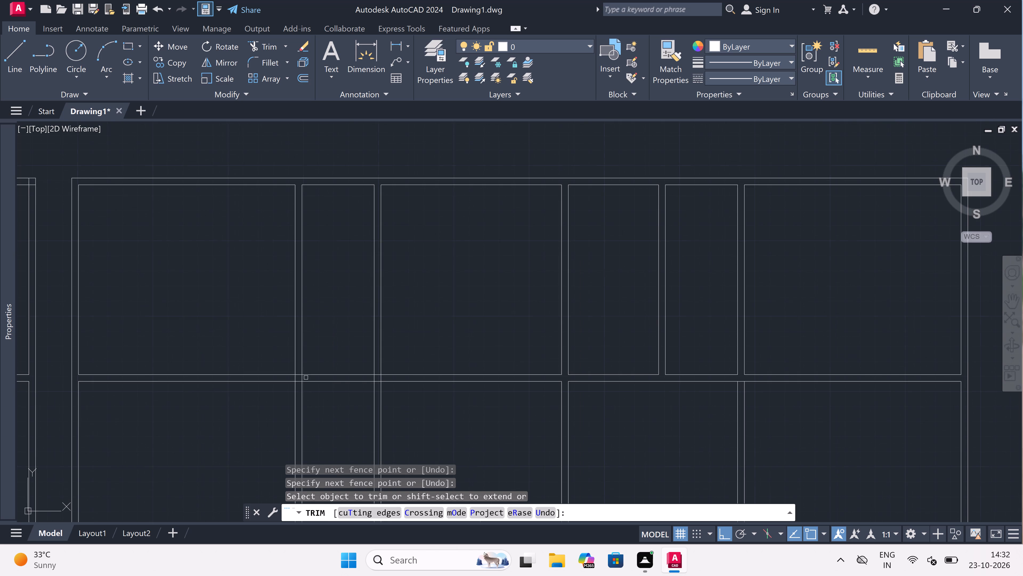
scroll(294, 374, up, 2)
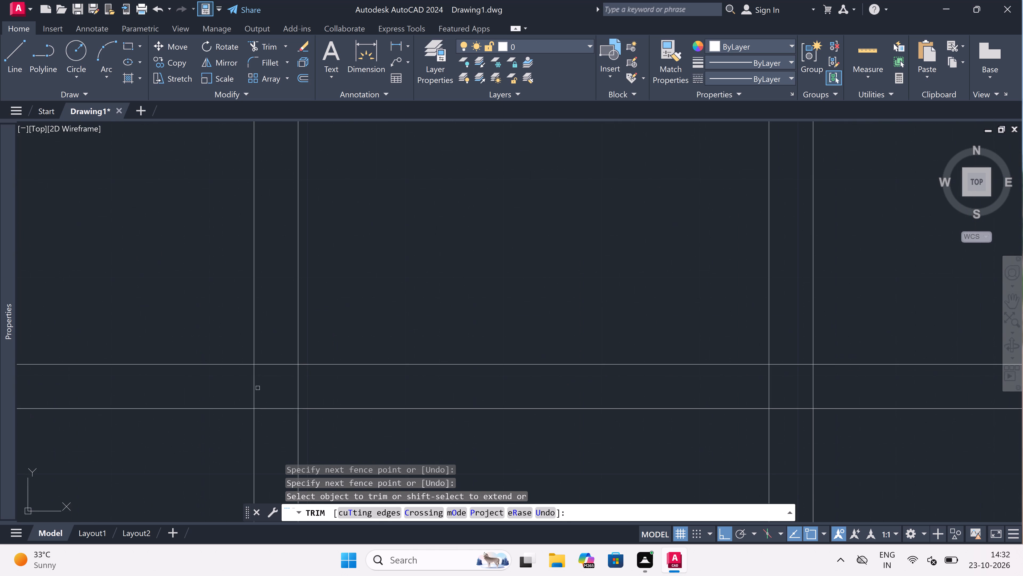
click(251, 385)
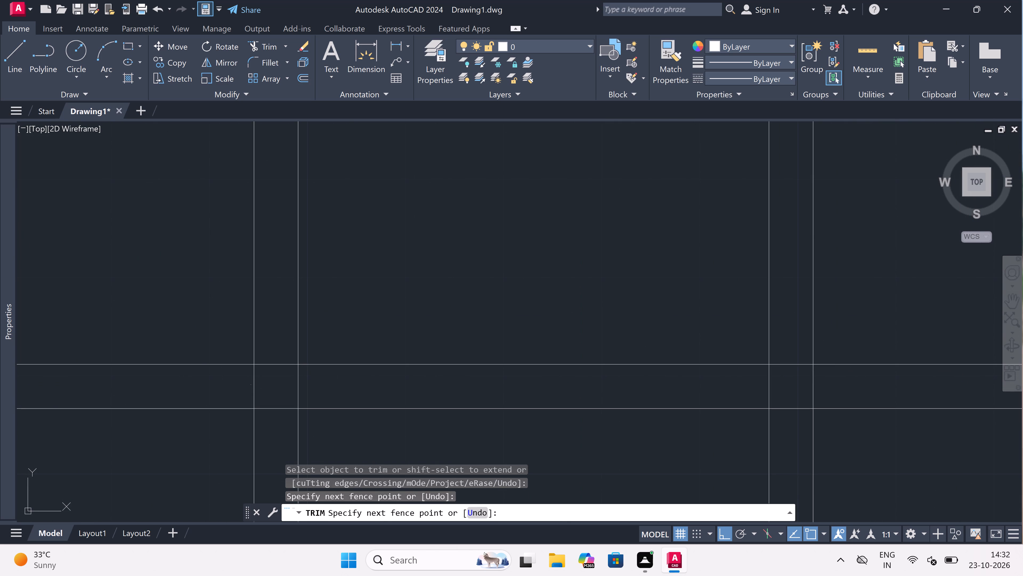
click(274, 385)
drag(277, 385, 277, 380)
click(283, 351)
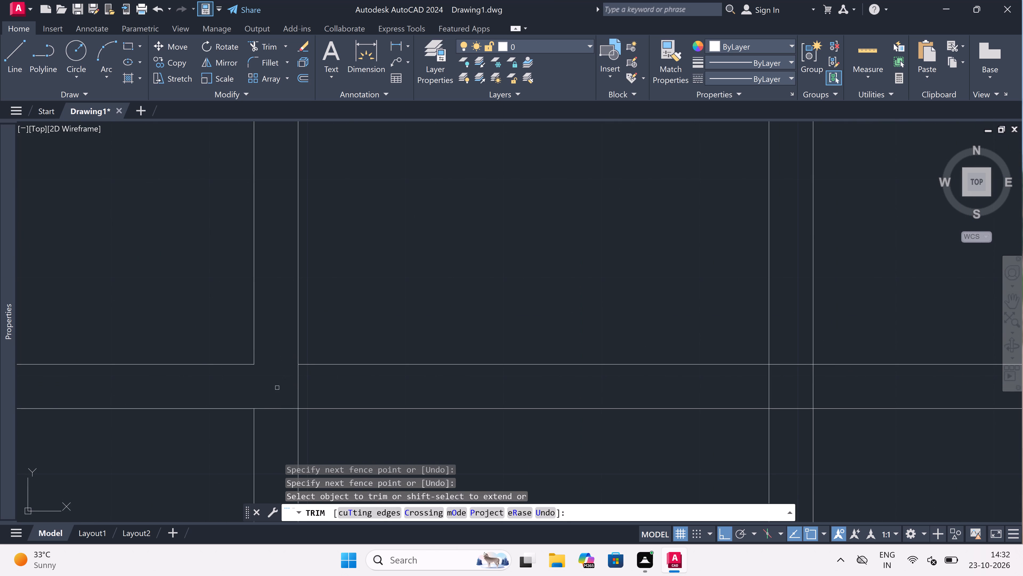
click(279, 385)
click(266, 436)
Trim the middle wall's upper line between the sixth partition's two lines, and the partition's right line inside the middle wall.
scroll(271, 408, down, 4)
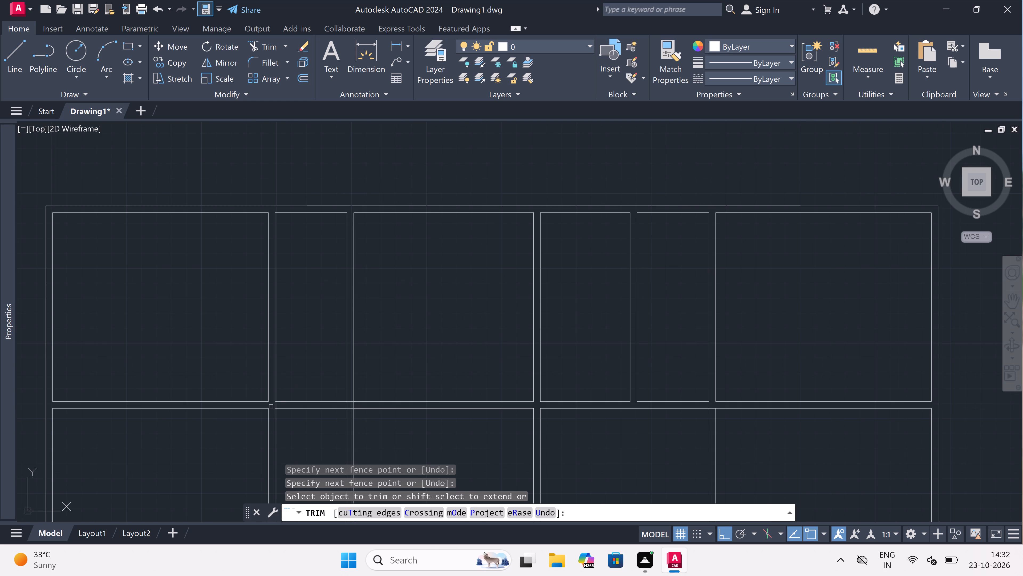
scroll(274, 406, down, 1)
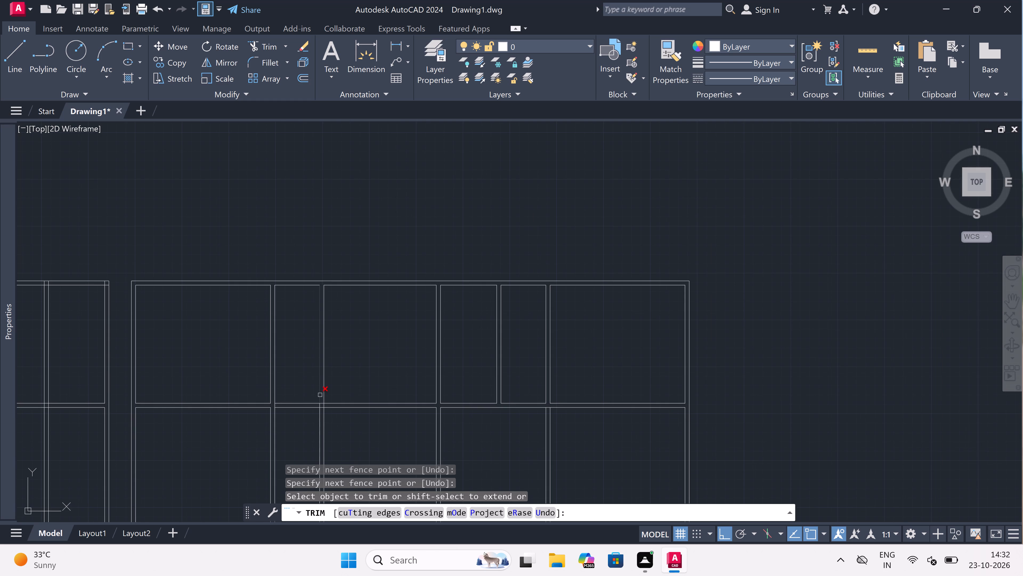
scroll(320, 396, up, 3)
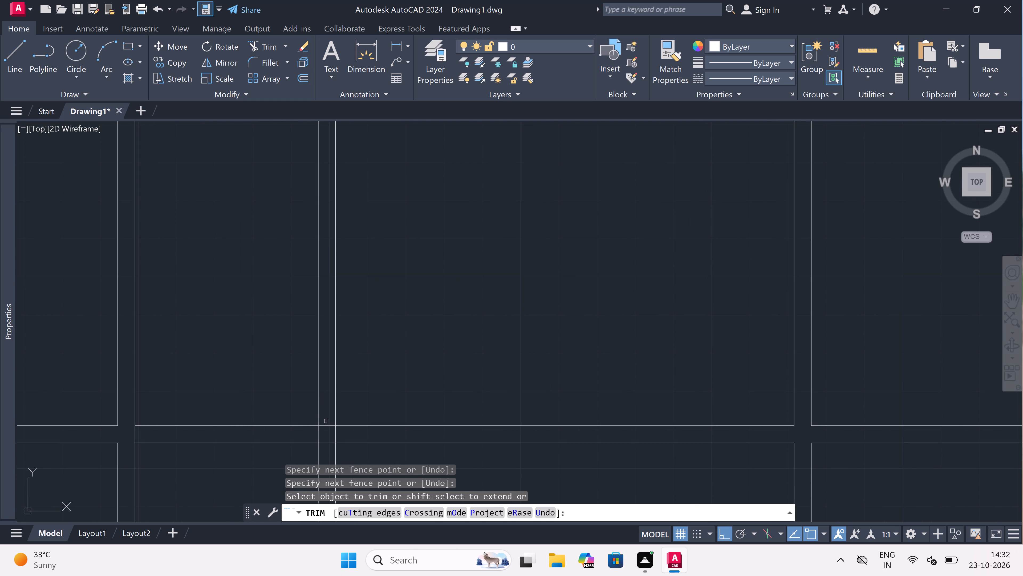
click(326, 421)
click(324, 442)
click(331, 441)
click(339, 438)
Trim away both lines of the middle horizontal wall between the fifth and sixth partitions, using fences across them.
scroll(232, 371, down, 1)
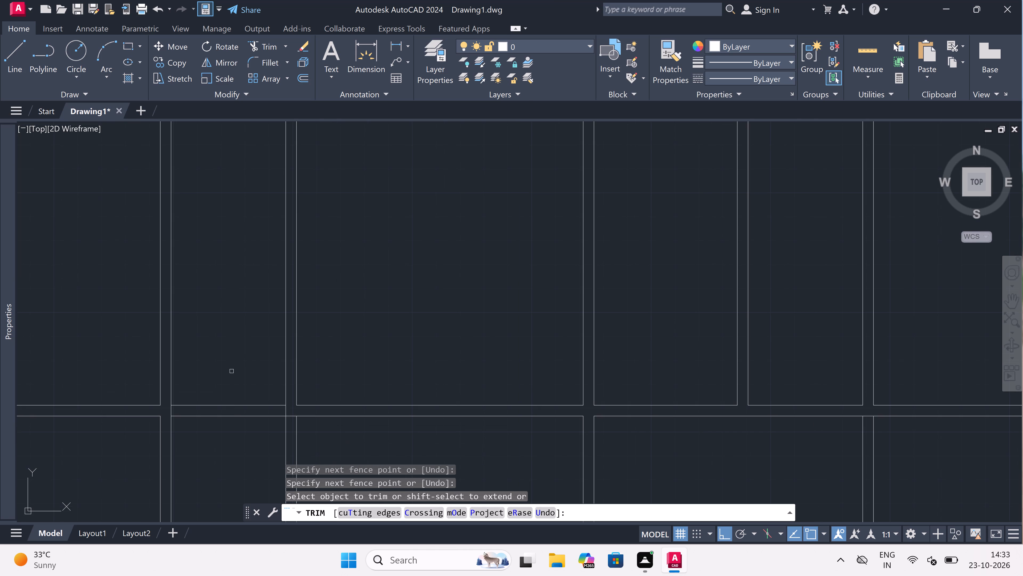
click(234, 370)
click(233, 411)
drag(231, 422, 233, 415)
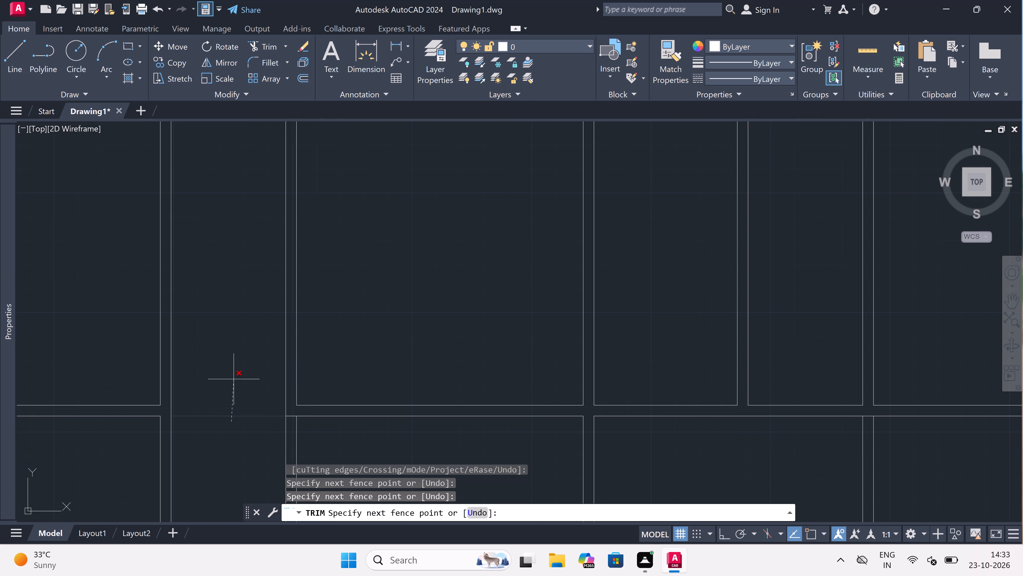
click(234, 373)
scroll(234, 373, down, 3)
scroll(240, 415, up, 2)
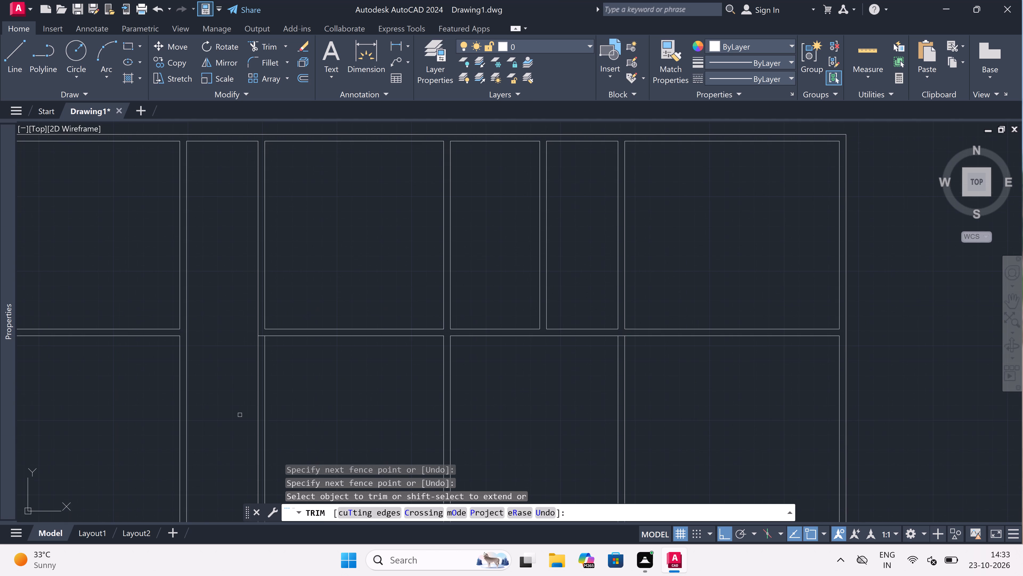
Trim away both lines of the narrow bay's right-hand partition below the middle horizontal wall, using a fence across them.
drag(241, 398, 245, 398)
click(279, 395)
scroll(280, 393, down, 2)
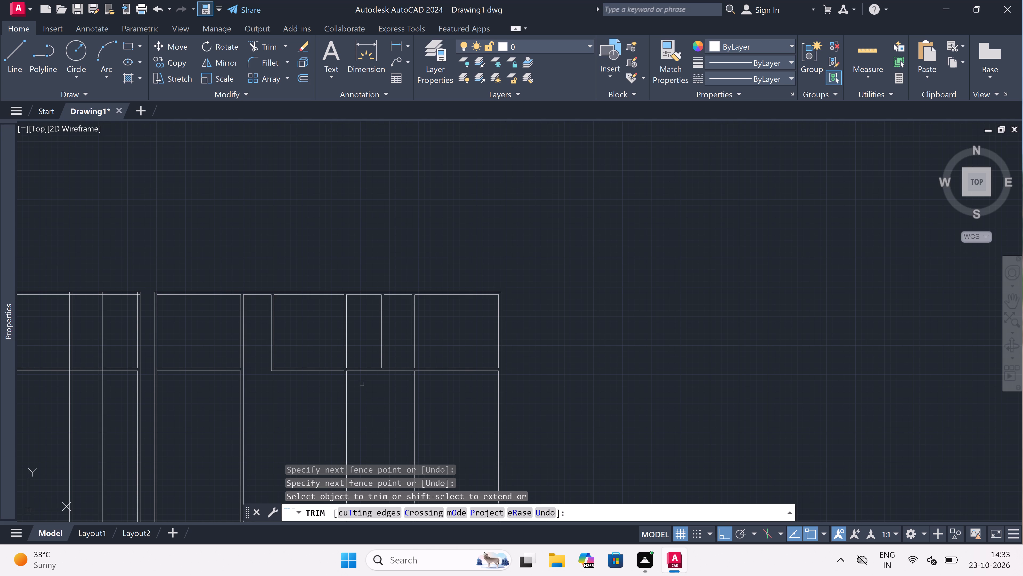
scroll(362, 384, down, 2)
scroll(261, 367, up, 2)
scroll(261, 366, down, 1)
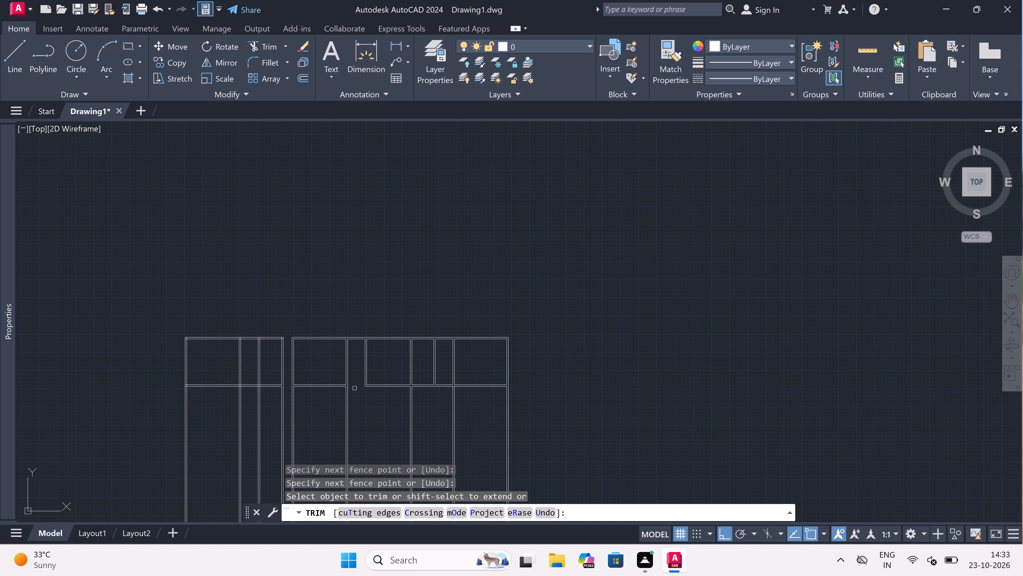
scroll(351, 373, up, 3)
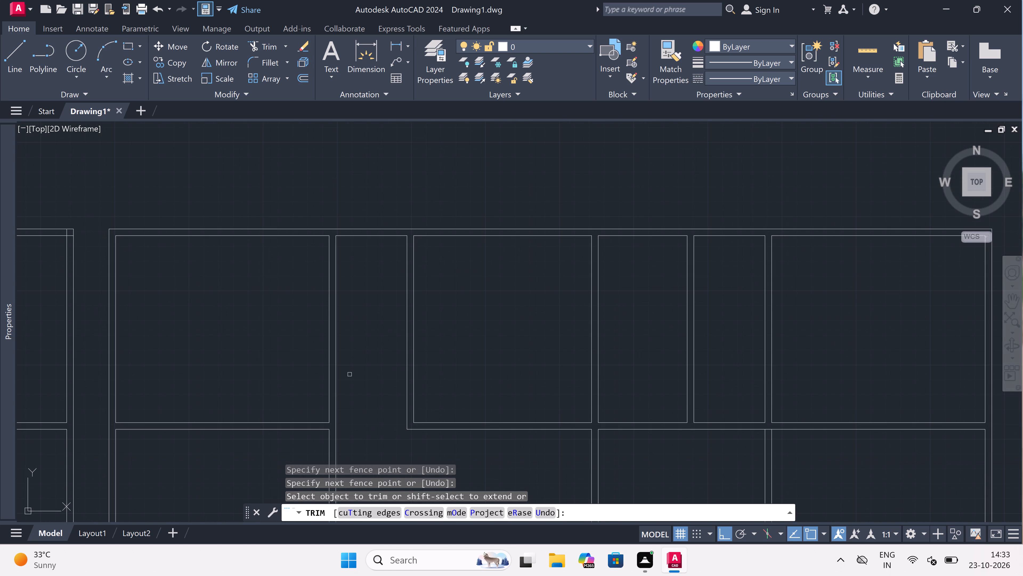
key(Escape)
Offset the inner top wall line of the narrow bay 7' downward.
text(o)
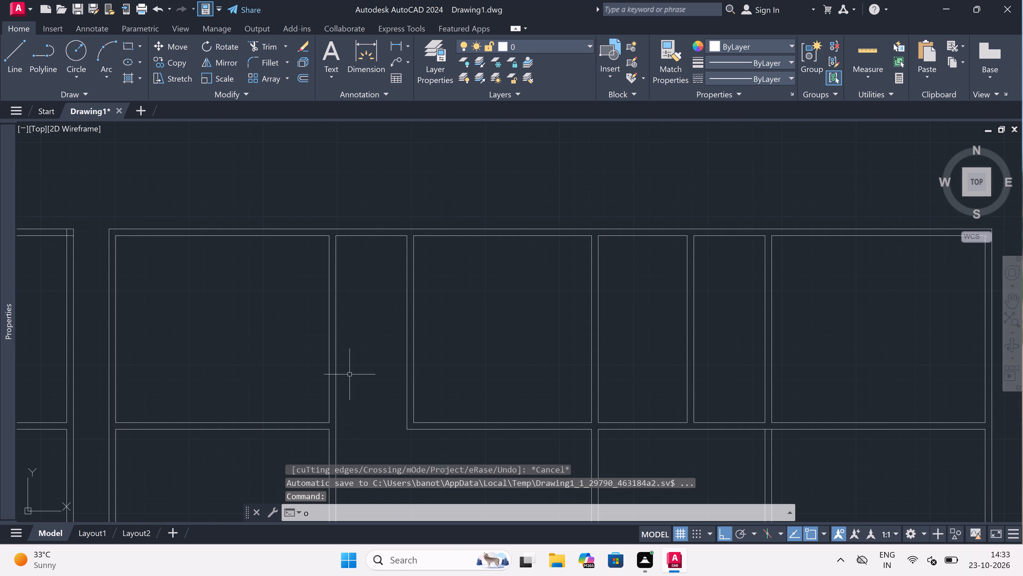
key(space)
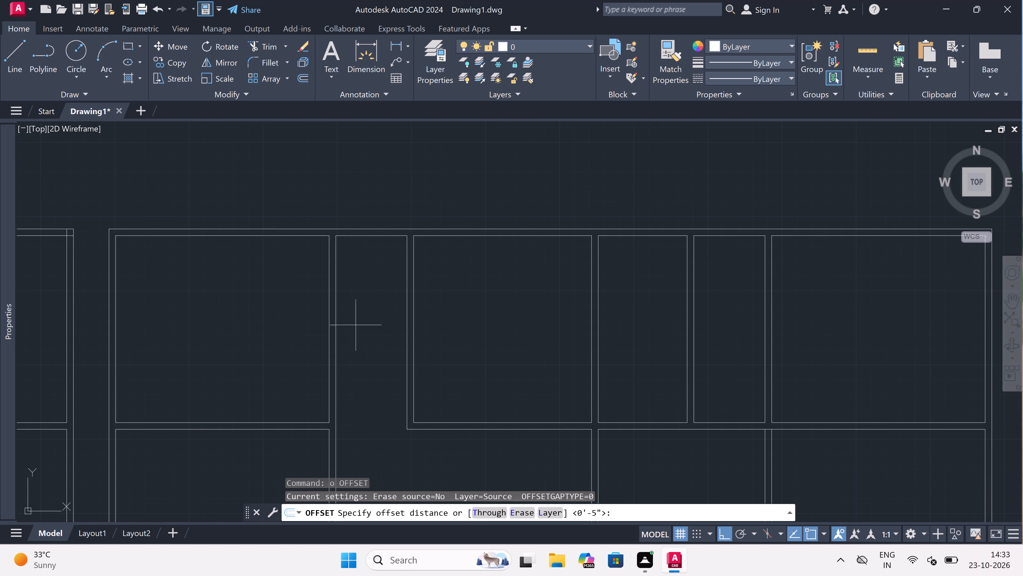
scroll(363, 263, up, 2)
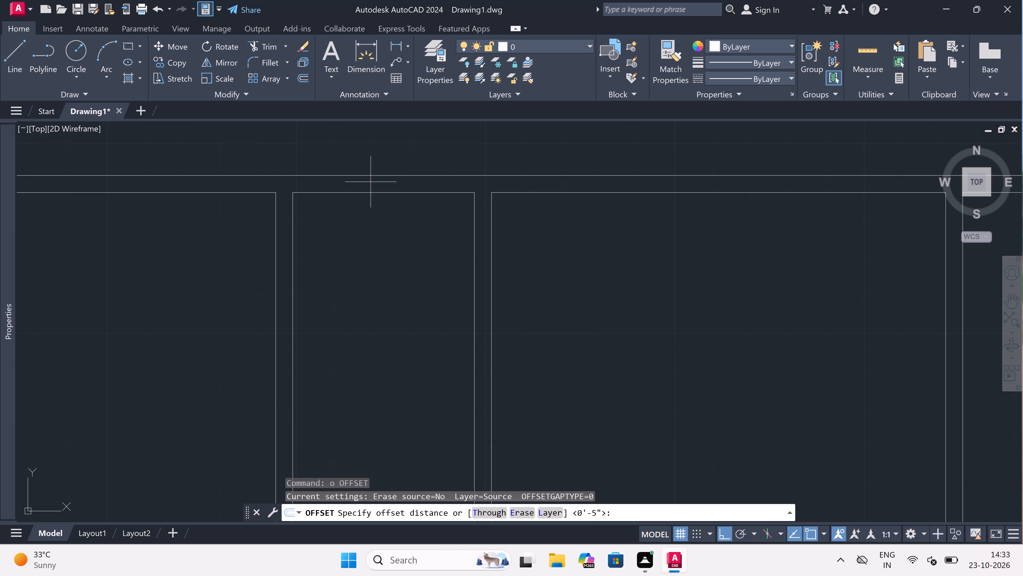
drag(372, 195, 372, 211)
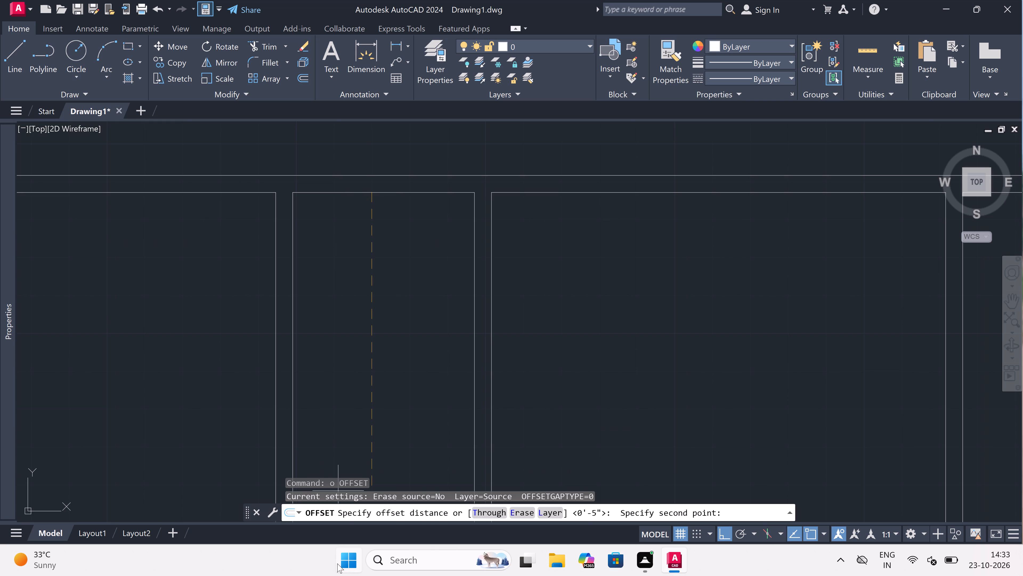
text(7')
key(space)
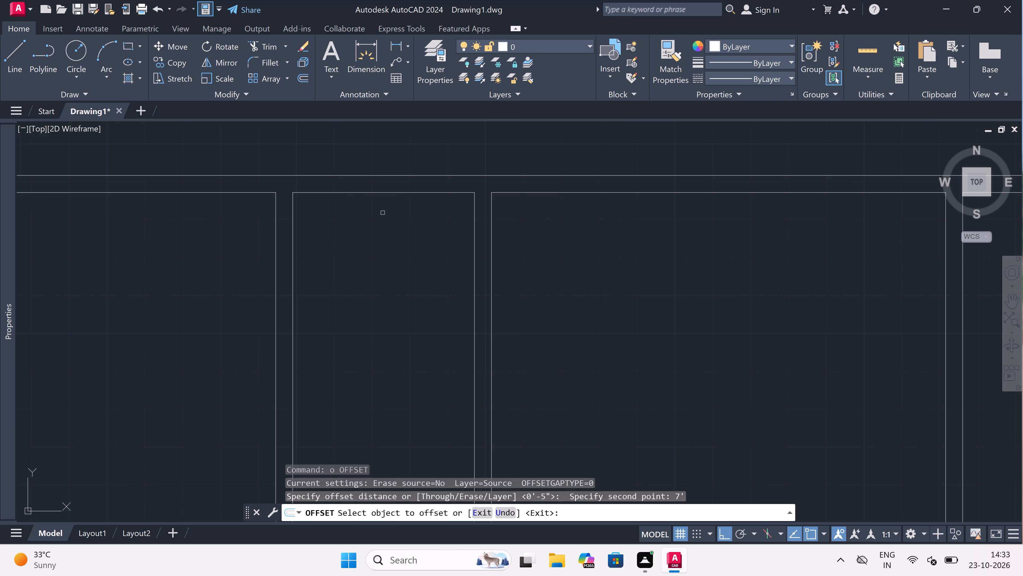
drag(367, 194, 368, 230)
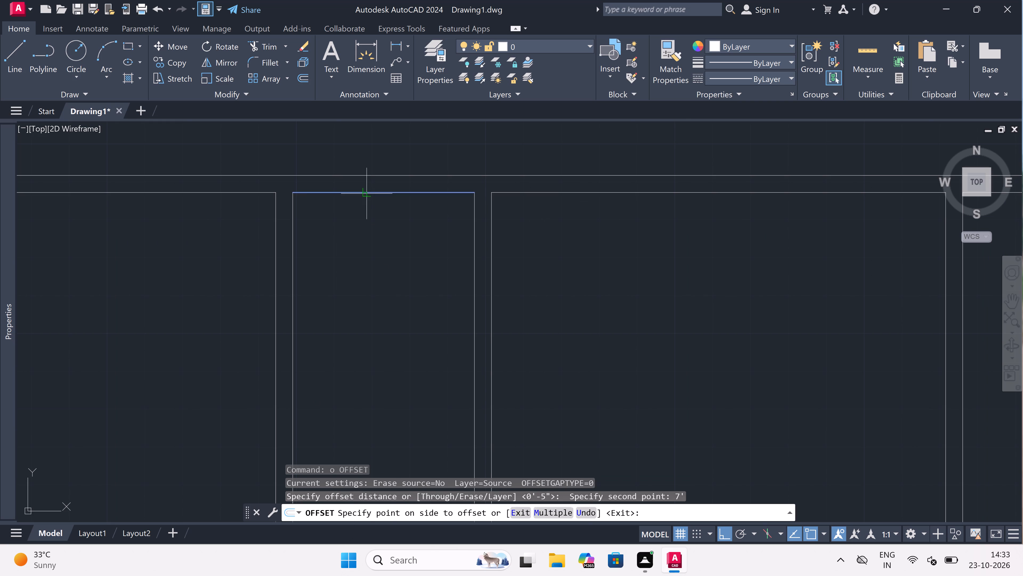
drag(368, 230, 368, 271)
click(363, 372)
scroll(363, 372, down, 4)
scroll(355, 421, up, 3)
scroll(354, 318, up, 2)
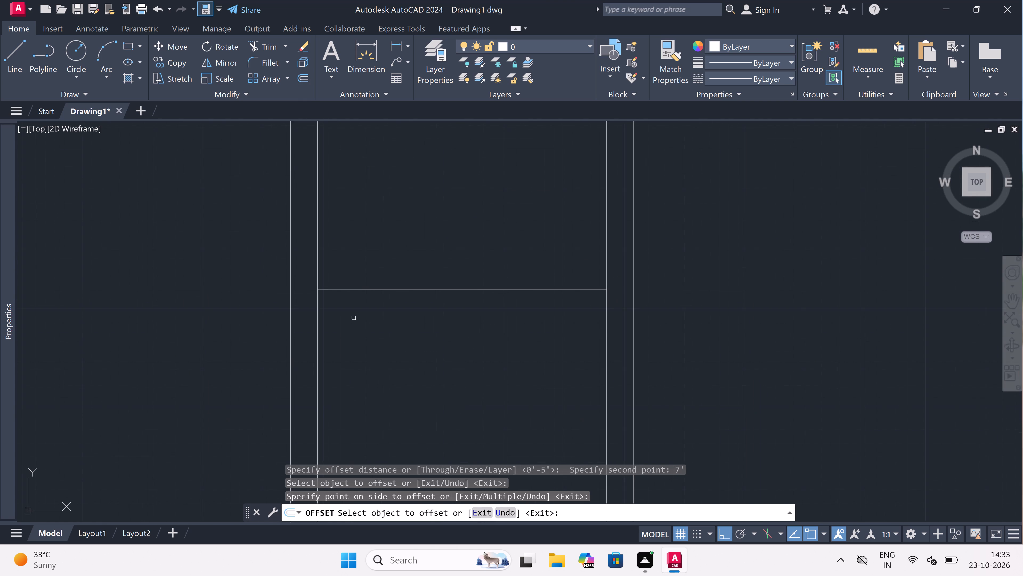
scroll(354, 318, up, 1)
key(Escape)
Offset the new horizontal line in the narrow bay 4.5" downward to form the cross wall's thickness.
key(space)
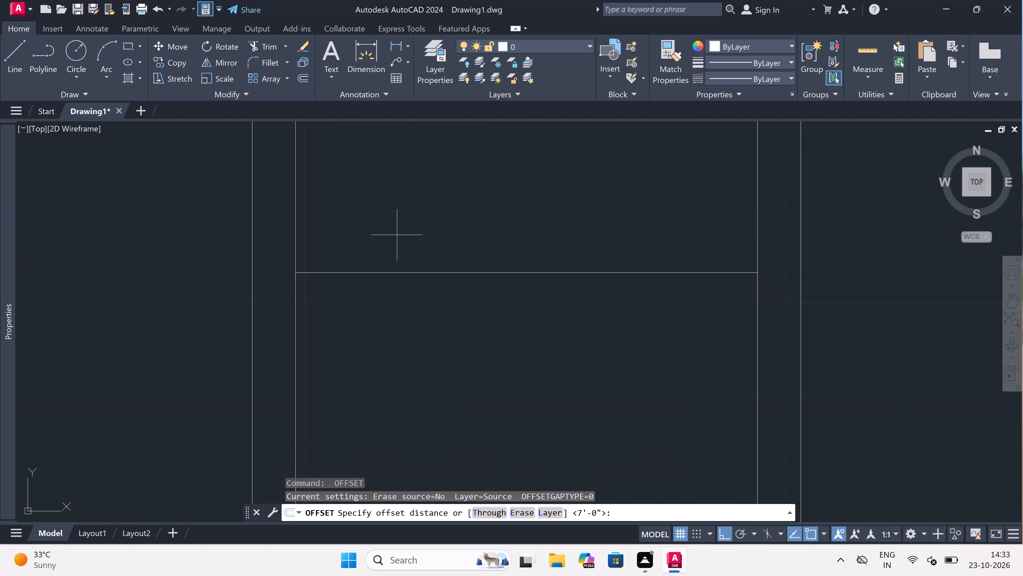
click(383, 270)
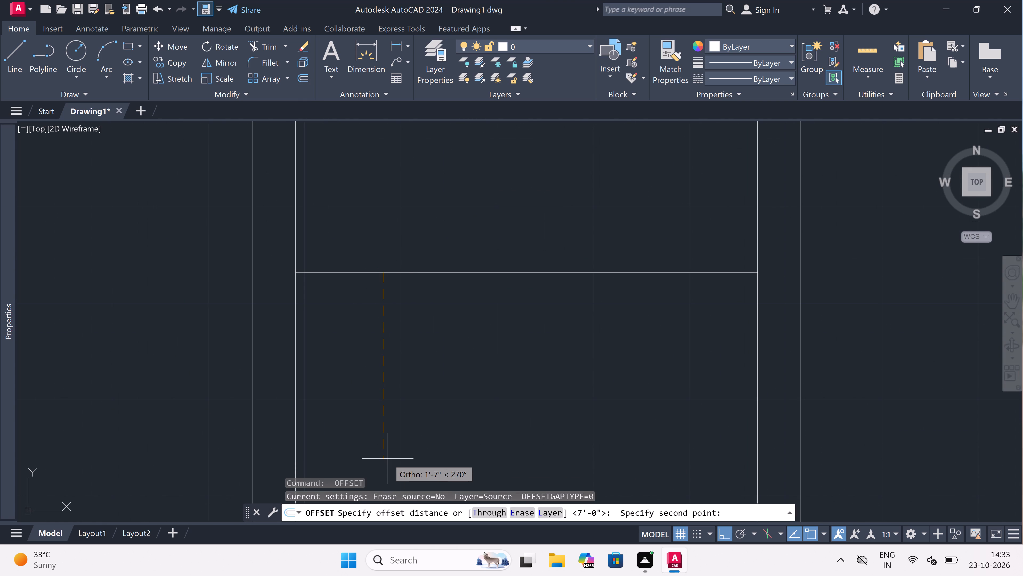
text(4.)
key(5)
key(shift+quotedbl)
key(space)
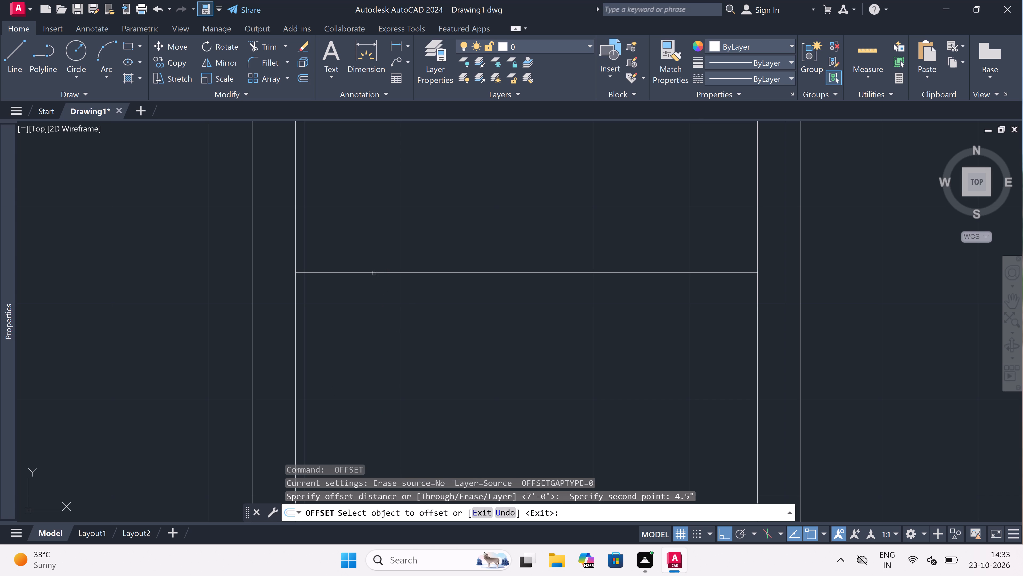
drag(374, 272, 363, 346)
click(339, 424)
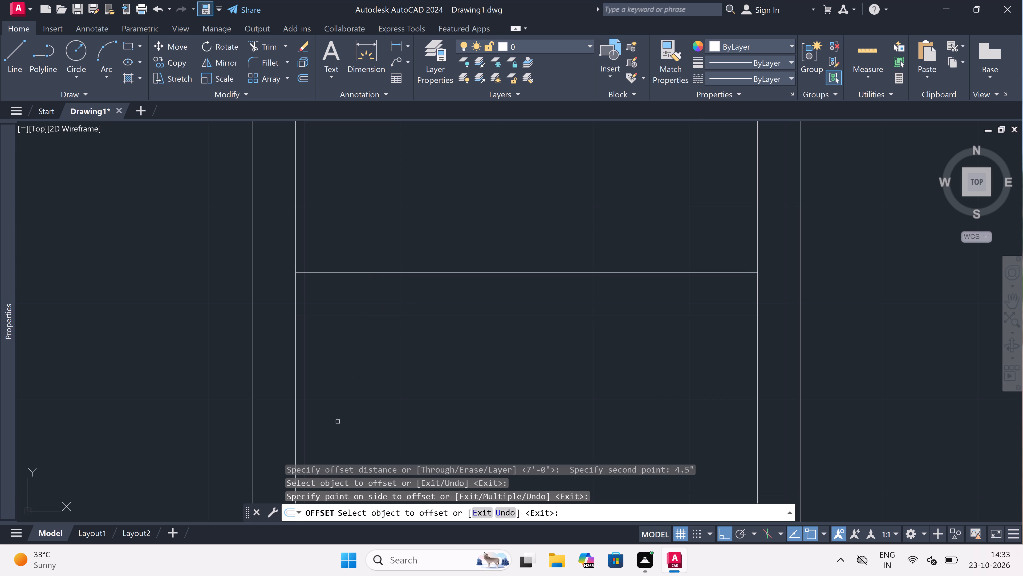
key(Escape)
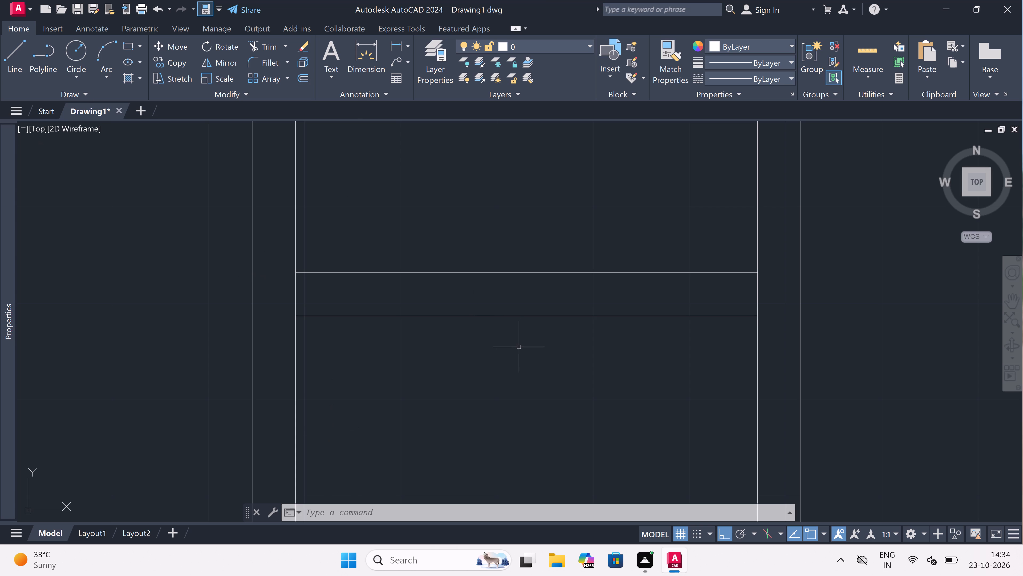
Trim the narrow bay's two side wall lines between the cross wall's lines, using a fence through the new wall.
text(tr)
key(space)
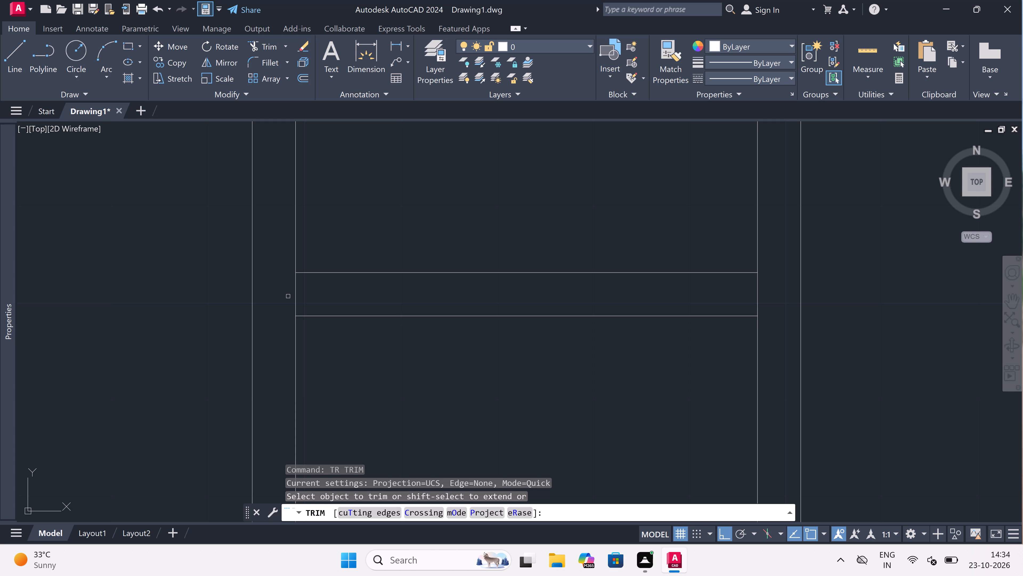
drag(288, 295, 292, 294)
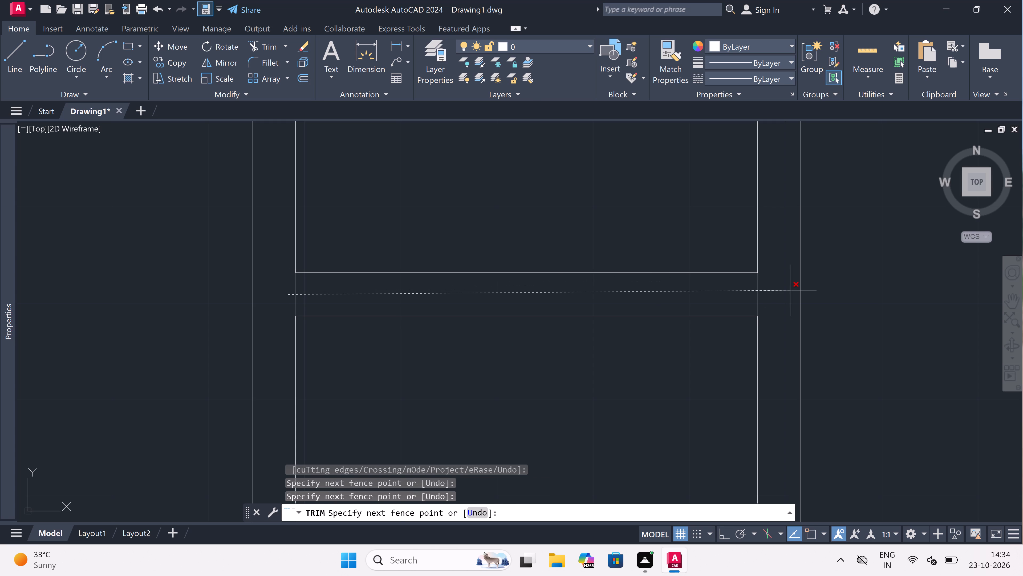
click(788, 293)
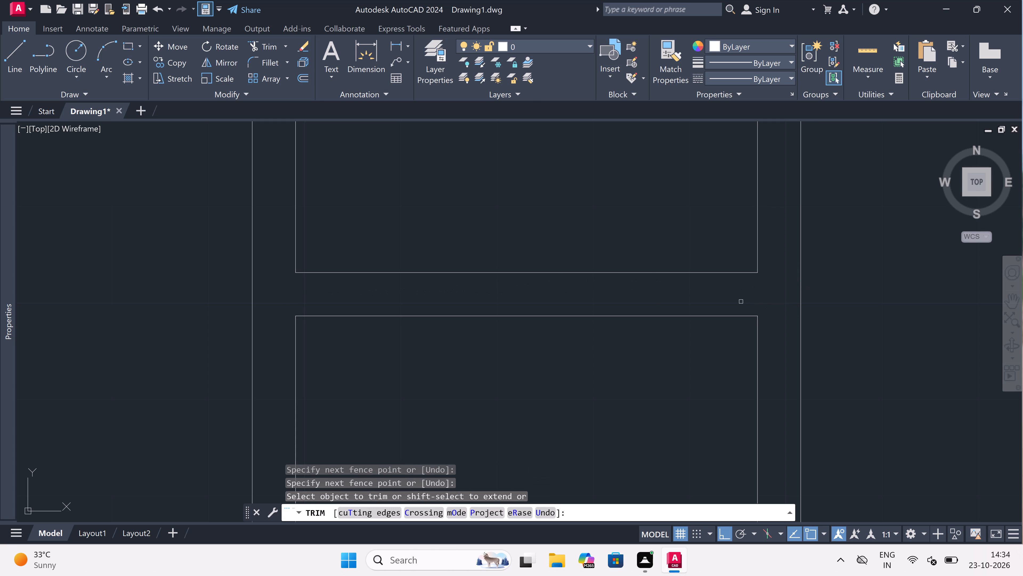
scroll(513, 302, down, 4)
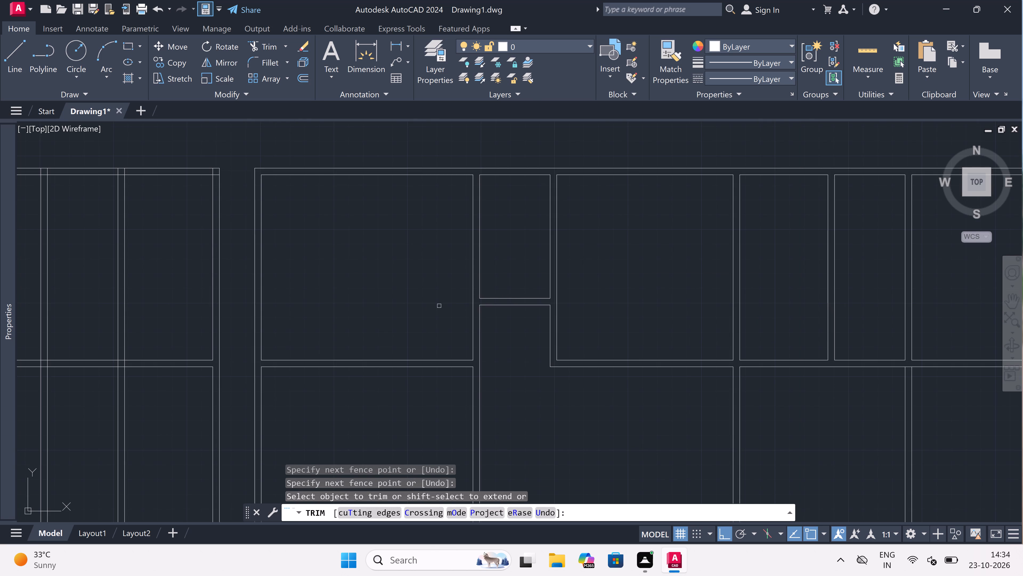
scroll(436, 305, down, 1)
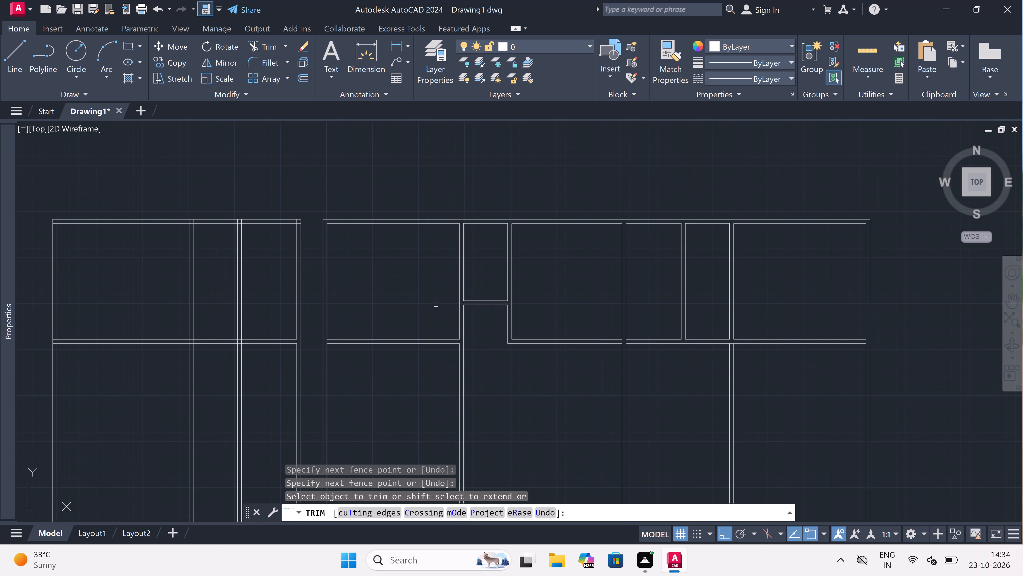
scroll(436, 306, down, 1)
scroll(473, 256, up, 3)
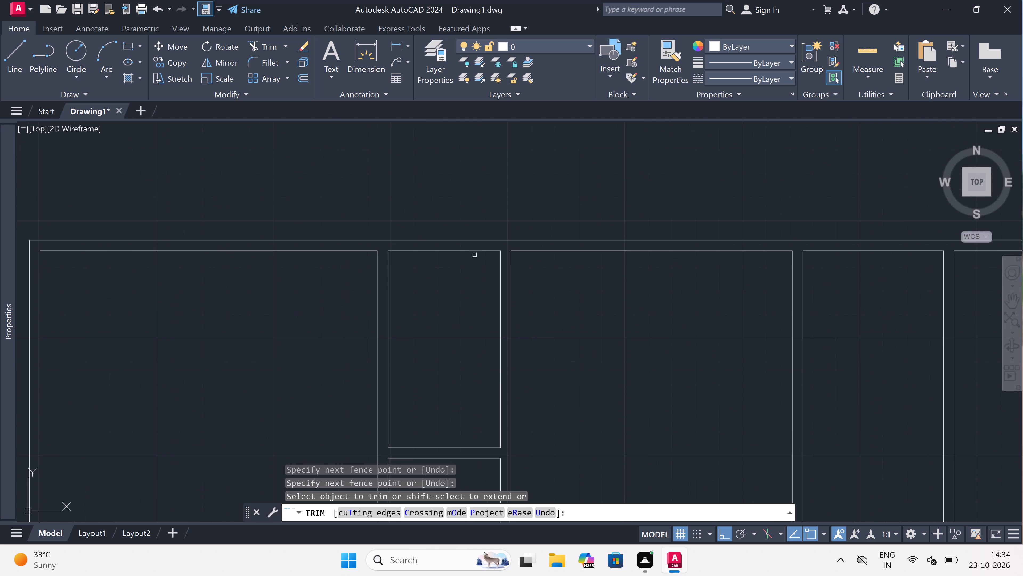
key(Escape)
Draw a projection outline above the first top room: 1'6" up from the outer corner, across to the narrow bay's left edge, and back down.
text(l)
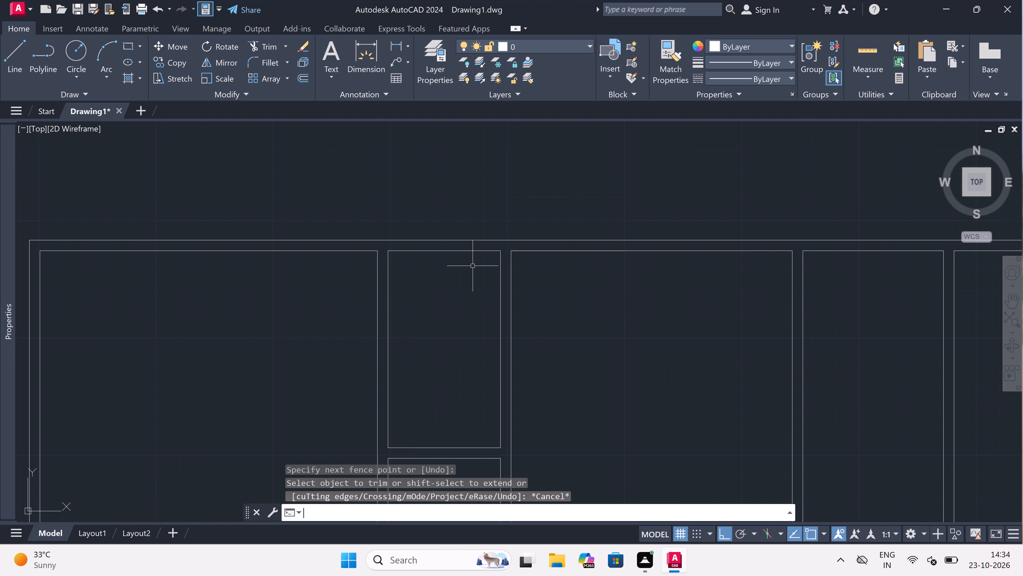
key(space)
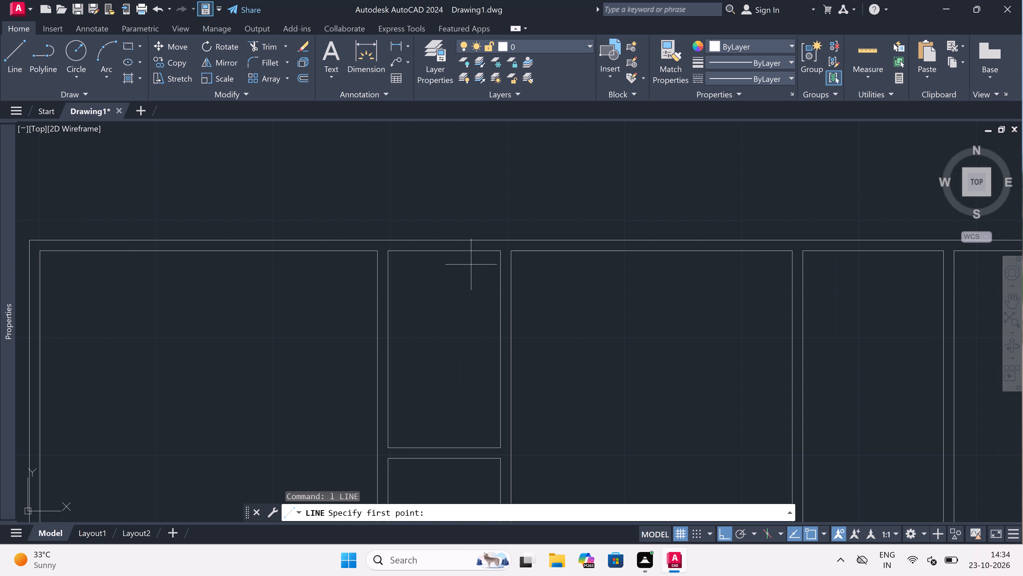
scroll(471, 265, down, 2)
scroll(471, 265, up, 1)
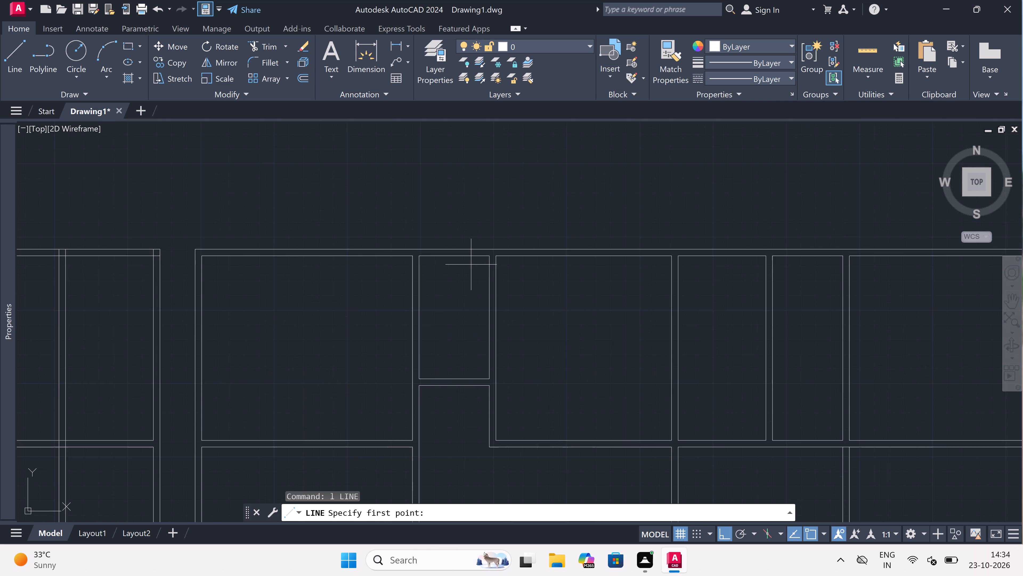
scroll(471, 265, up, 1)
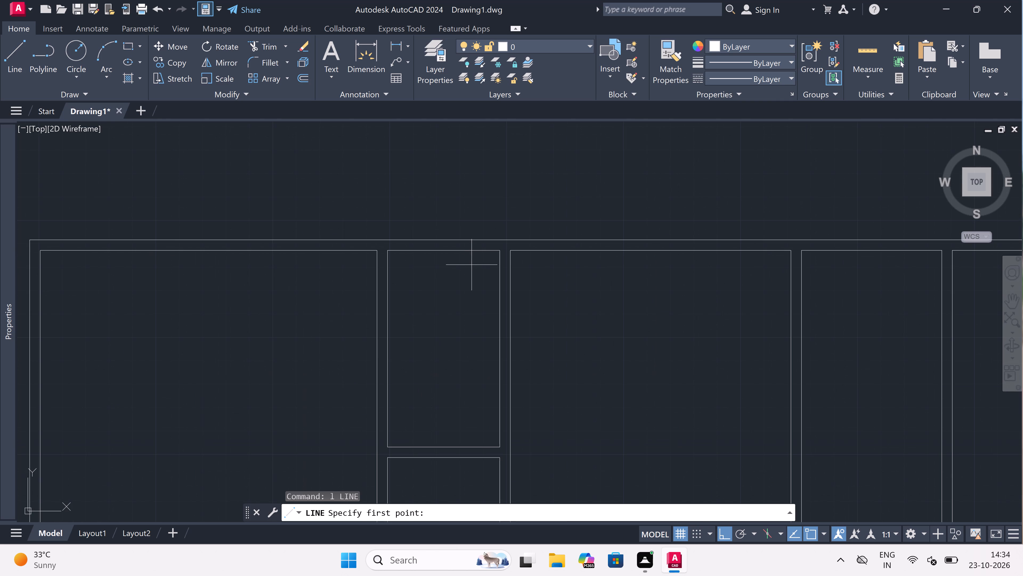
scroll(472, 265, down, 3)
scroll(485, 252, up, 4)
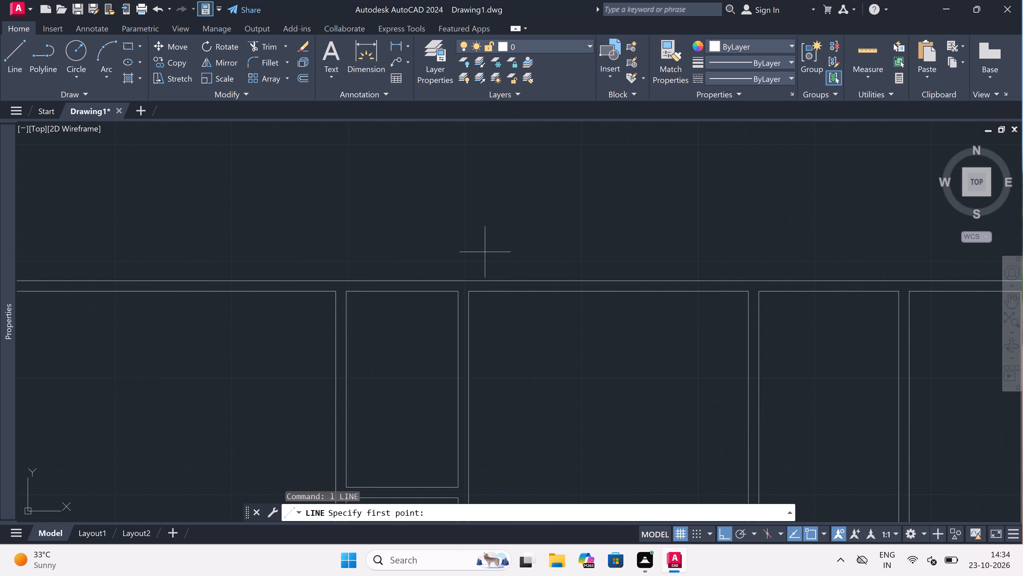
scroll(467, 276, down, 3)
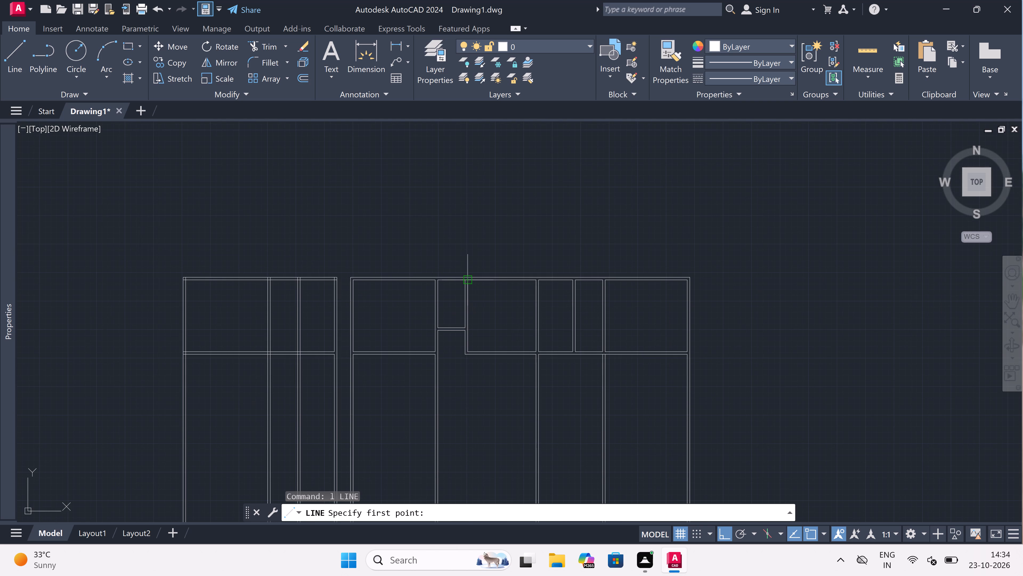
scroll(468, 276, up, 3)
scroll(468, 276, down, 2)
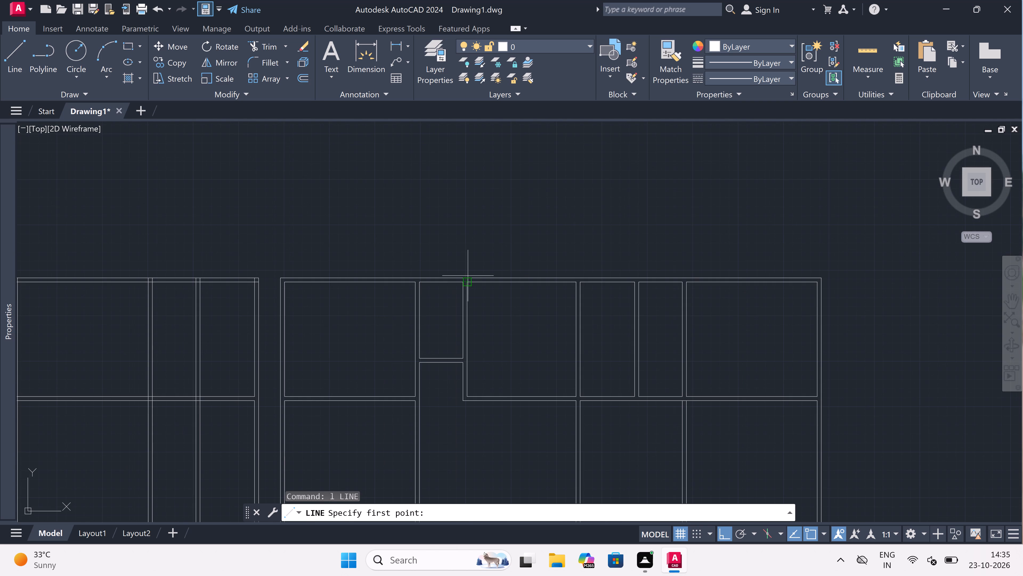
scroll(468, 276, down, 1)
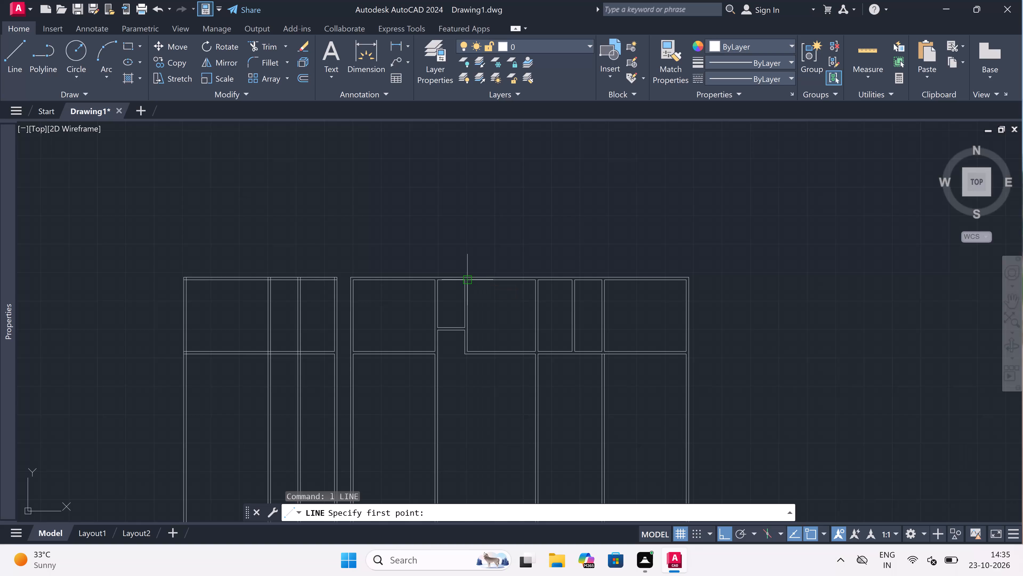
scroll(300, 269, up, 2)
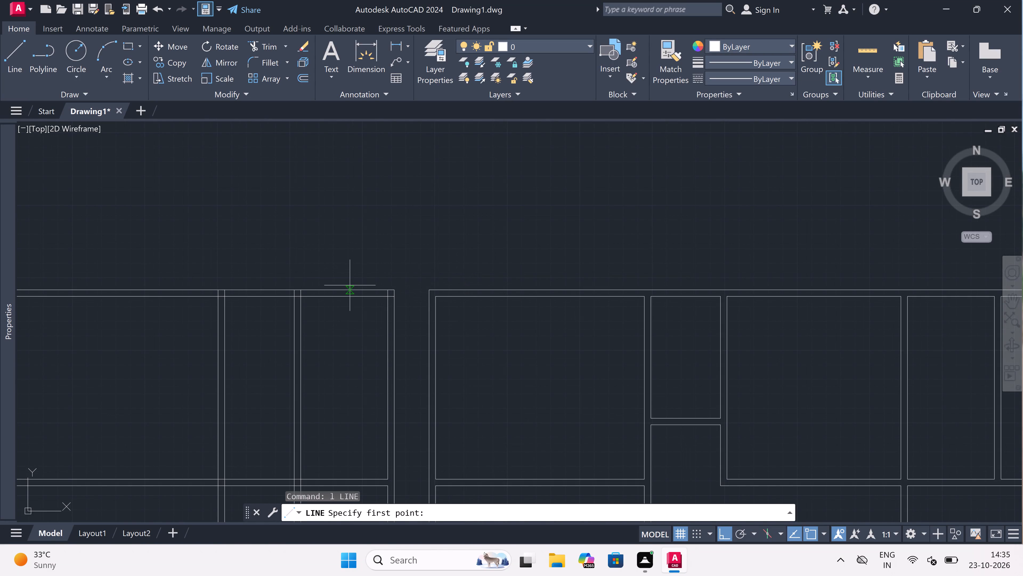
click(429, 291)
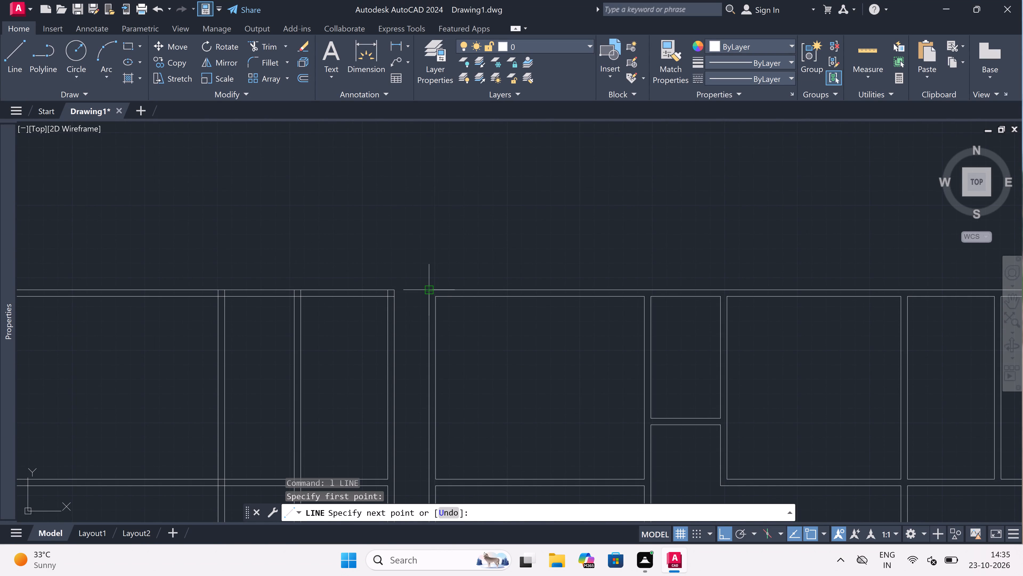
scroll(427, 238, up, 2)
text(1'6)
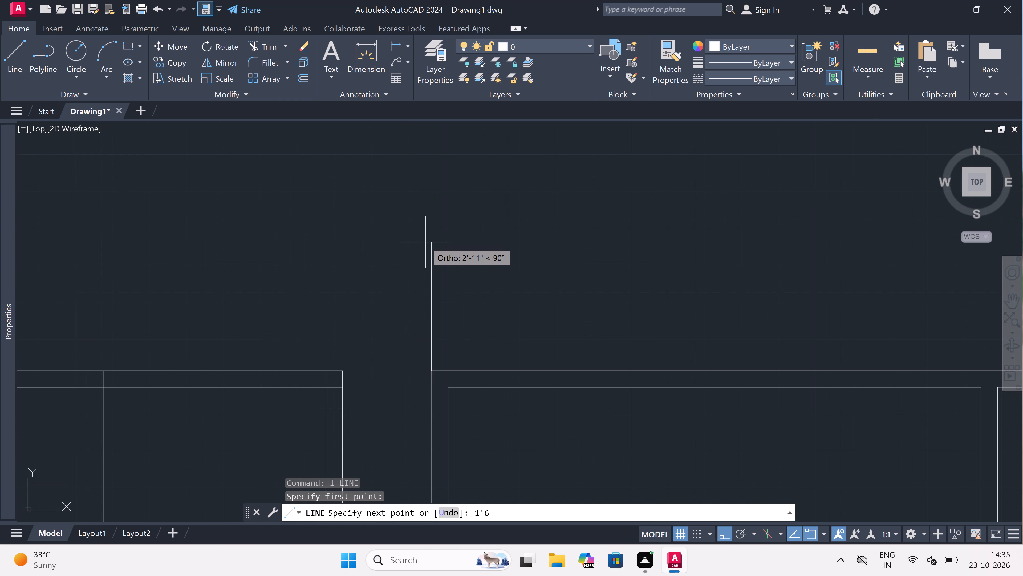
text(")
key(space)
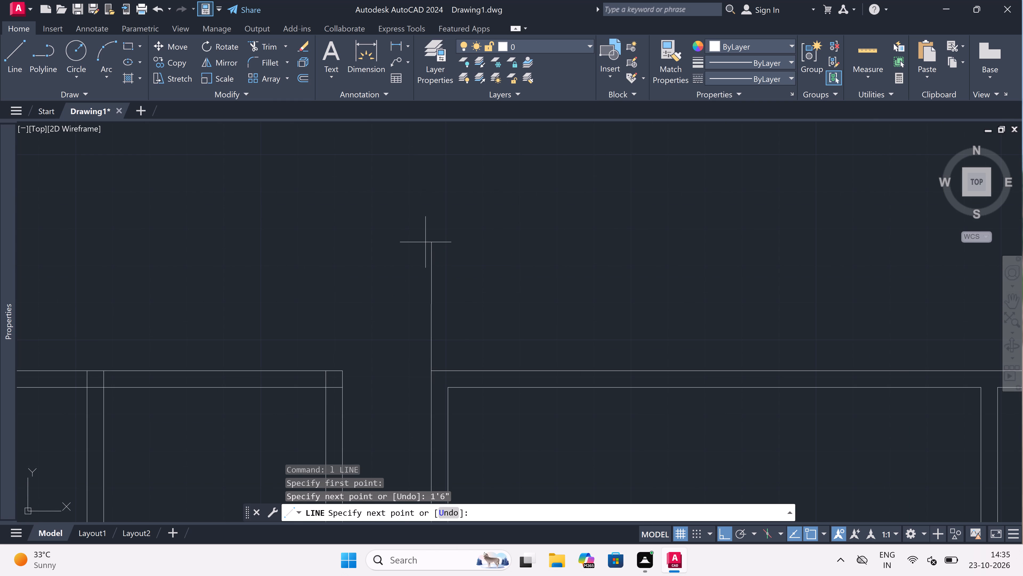
scroll(425, 242, down, 3)
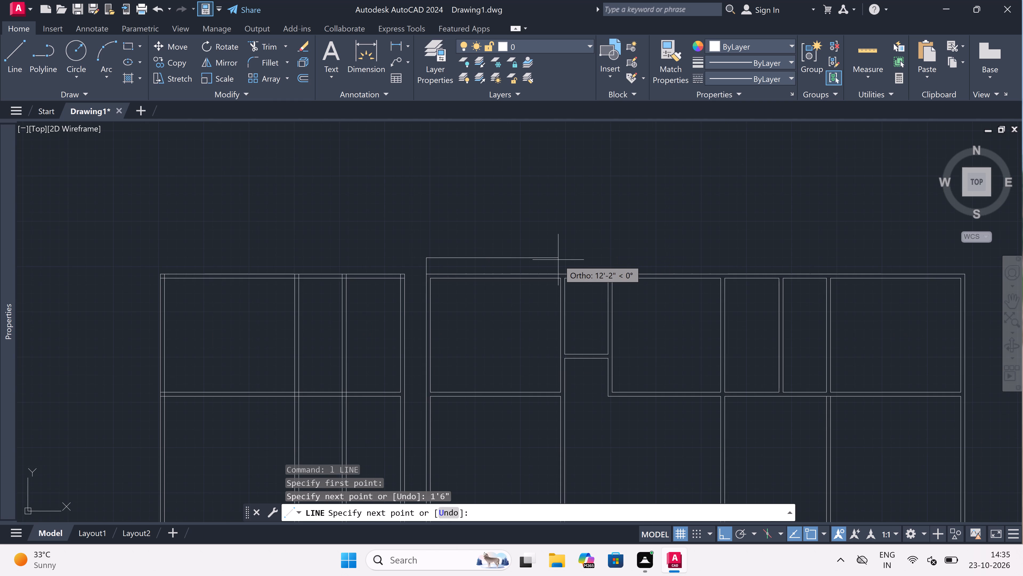
scroll(558, 259, up, 3)
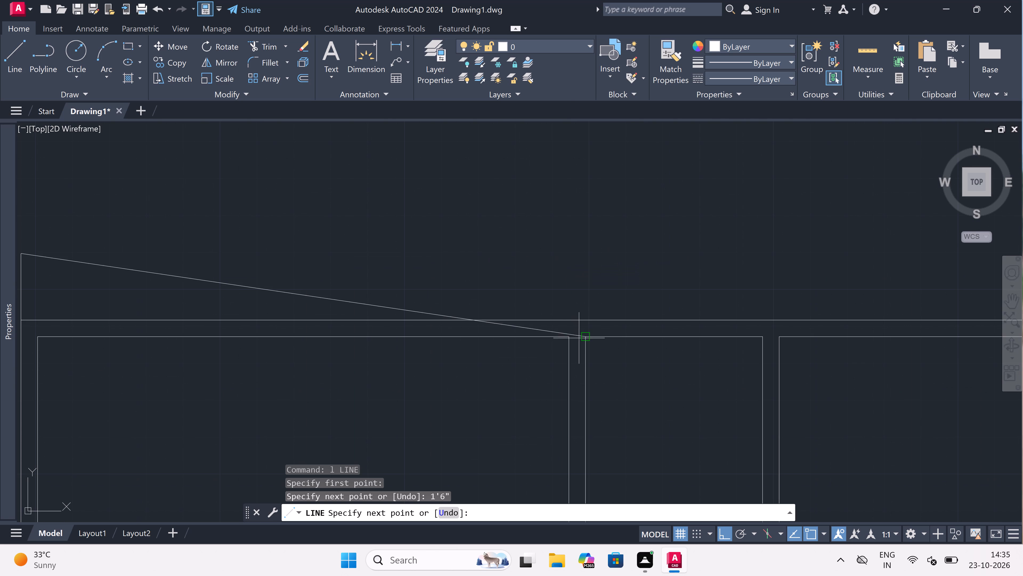
drag(583, 262, 584, 271)
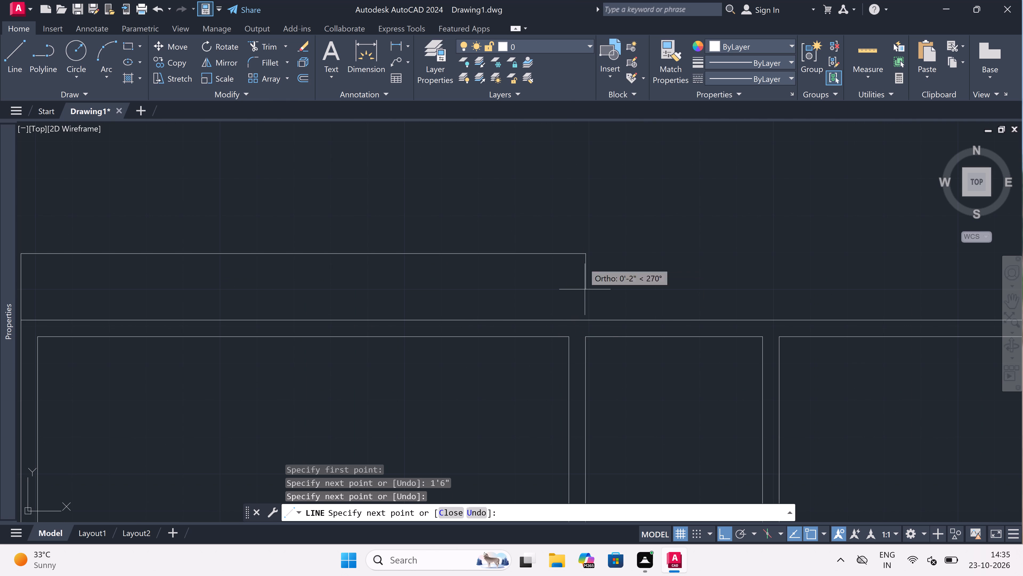
click(583, 318)
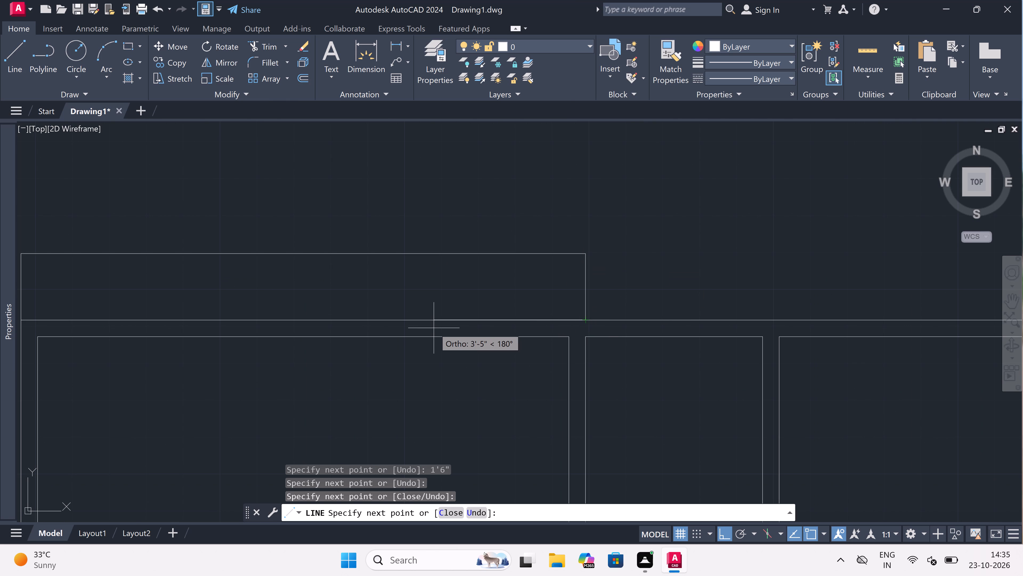
Draw the inner line of the projection's right side wall, 4.5" in from its outer line and up to the projection's top line.
text(4.5")
key(space)
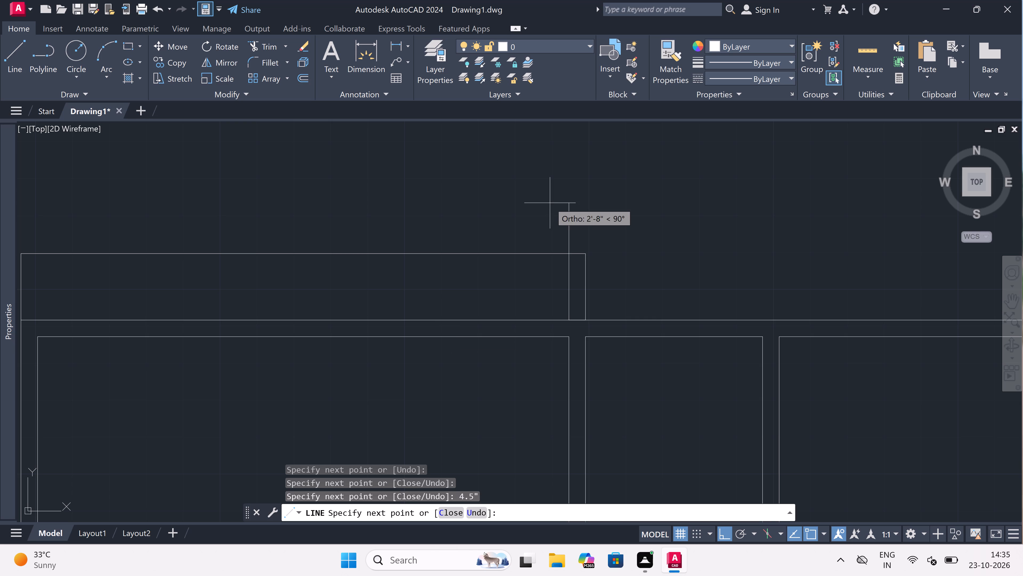
click(568, 255)
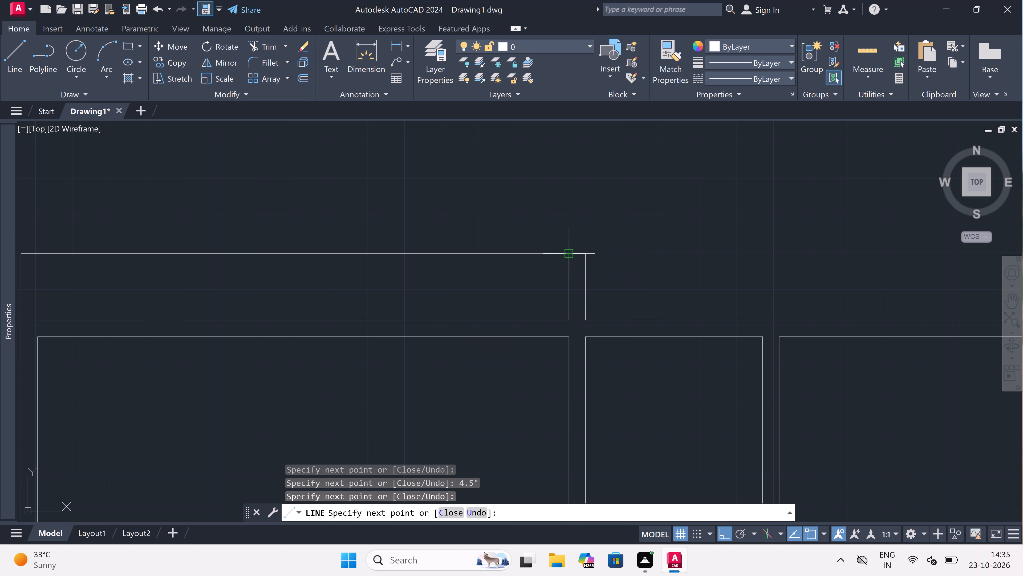
key(Escape)
Draw the inner line of the projection's left side wall, 4.5" in from the outer corner and up to the projection's top line.
key(space)
scroll(523, 286, down, 3)
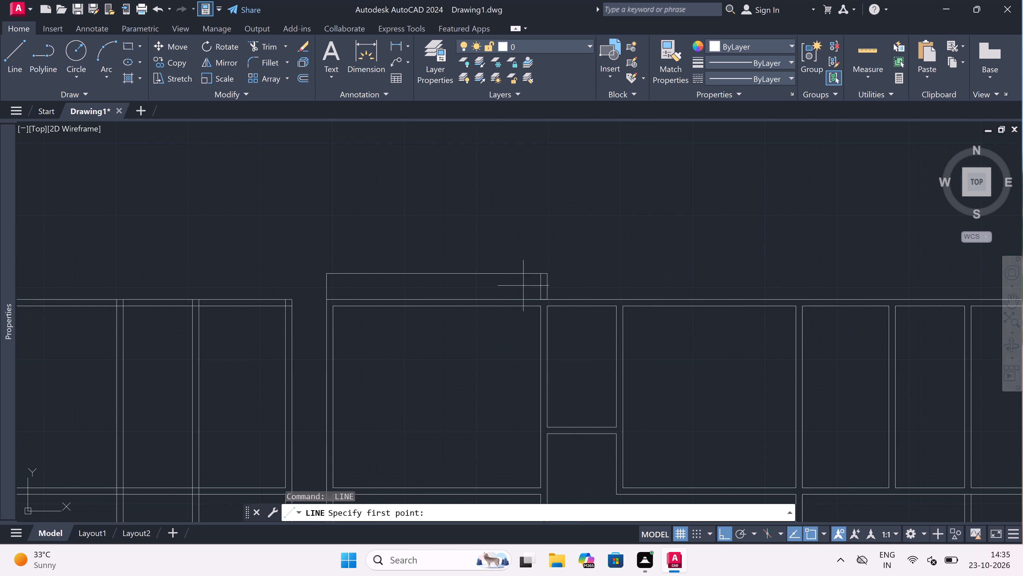
scroll(369, 281, up, 2)
scroll(471, 301, up, 3)
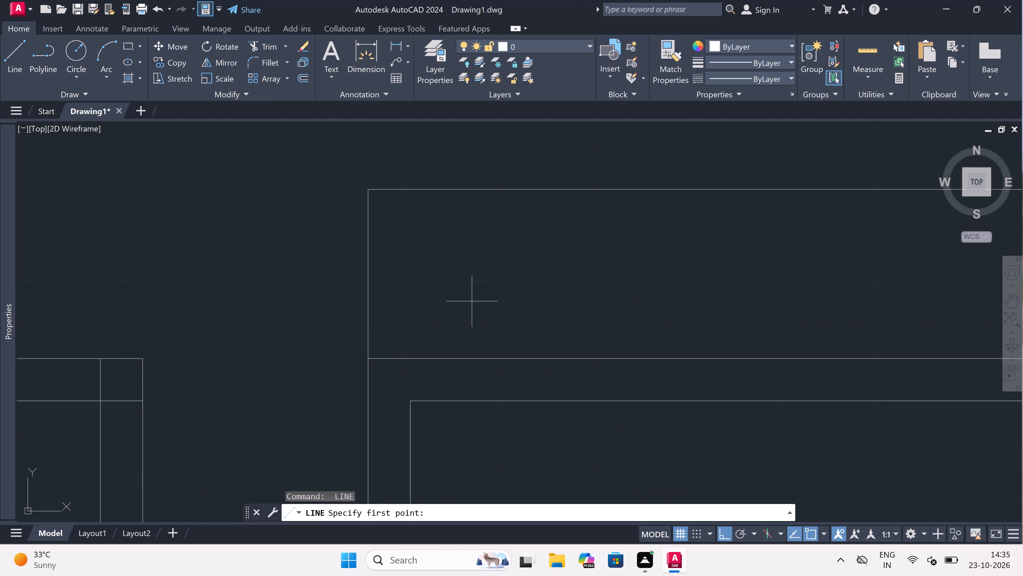
click(370, 357)
text(4.5")
key(space)
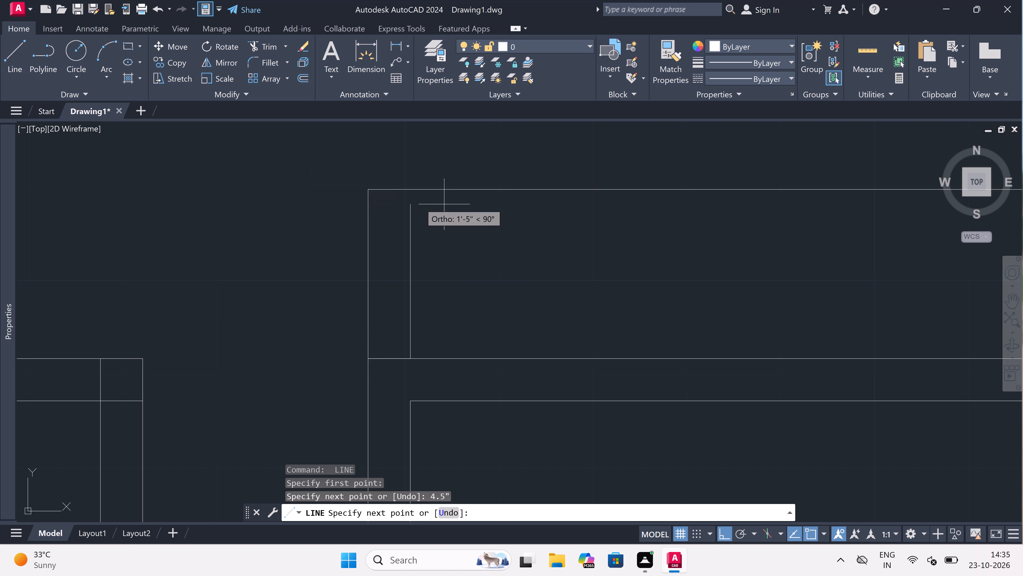
click(411, 189)
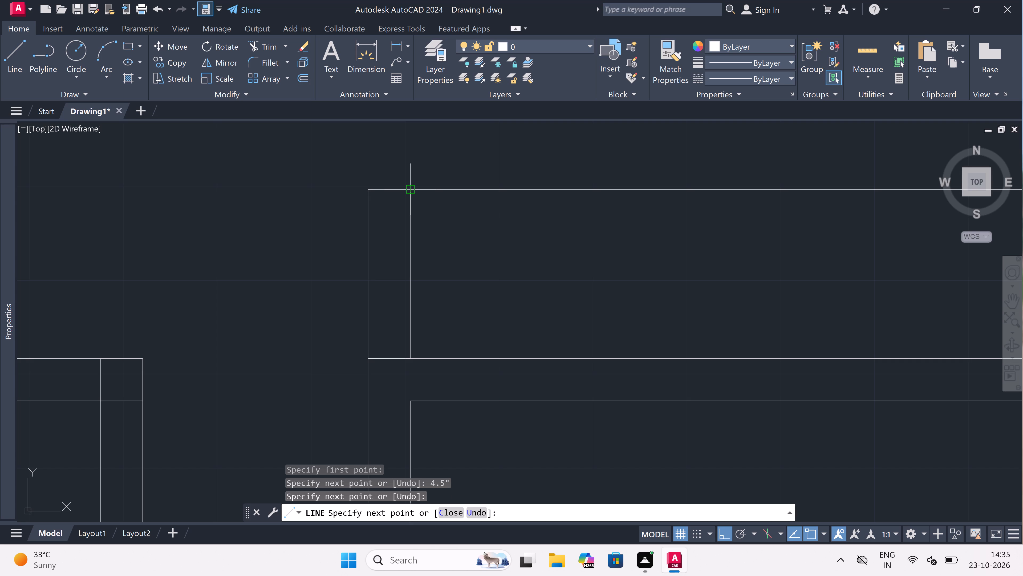
key(Escape)
Trim the outer top wall line between the two lines of each projection side wall, using fences across it.
text(tr)
key(space)
click(399, 263)
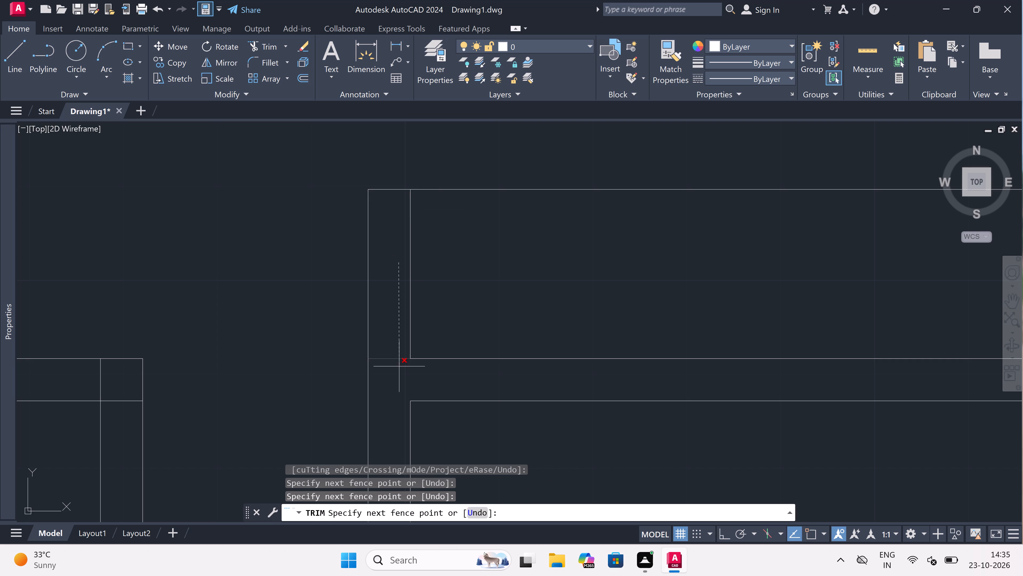
click(399, 366)
scroll(399, 354, down, 3)
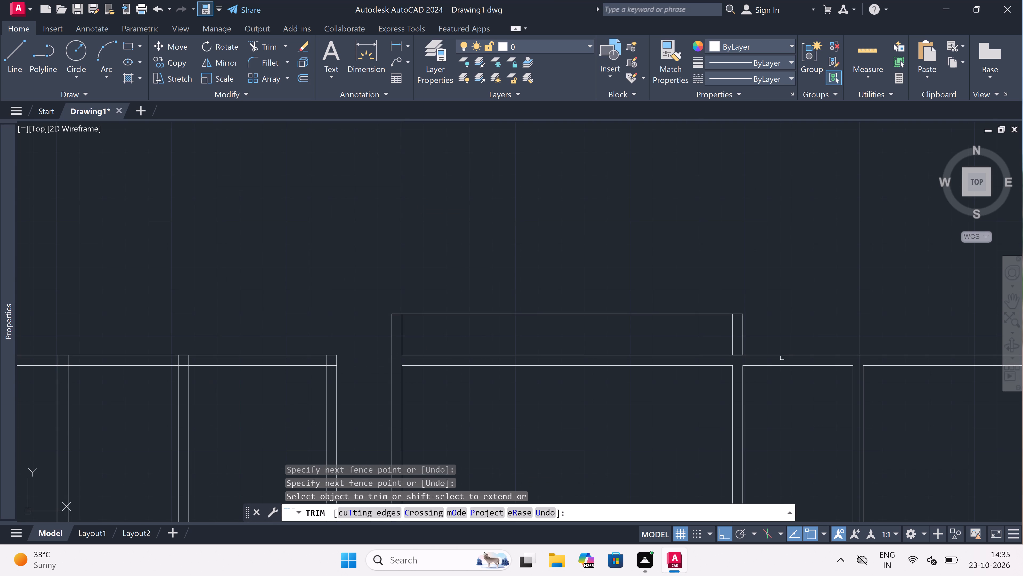
scroll(830, 343, up, 2)
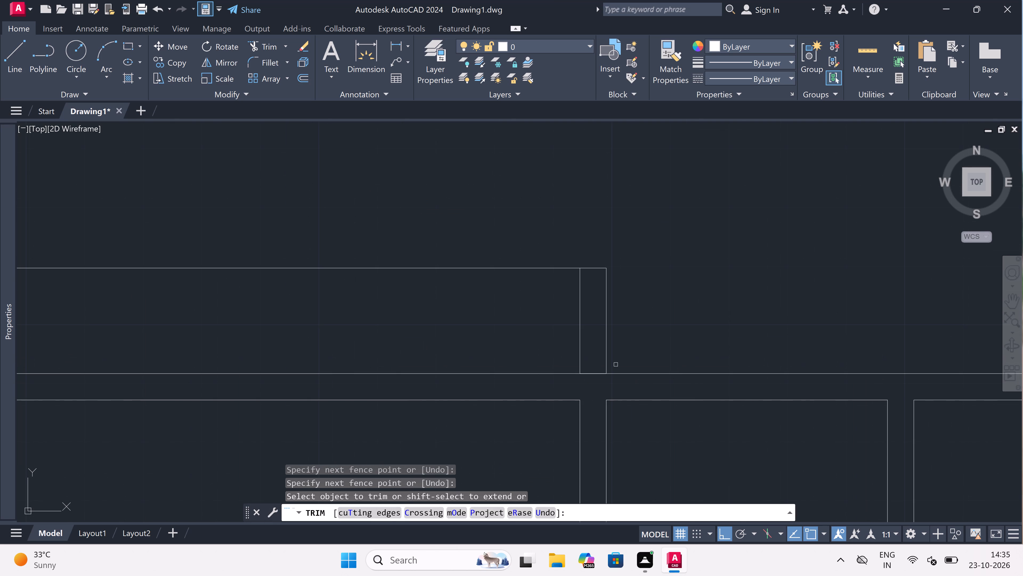
click(598, 369)
click(592, 381)
key(Escape)
Draw a projection outline above the room right of the narrow bay: 1'6" up, across to its right wall's outer line, down to the inner top wall line.
scroll(462, 330, down, 4)
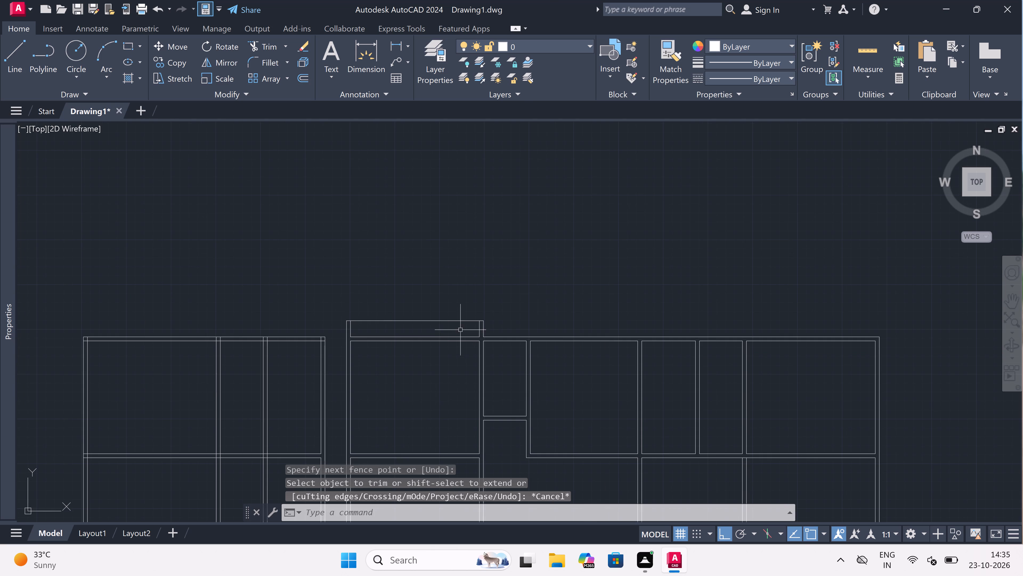
text(l)
key(space)
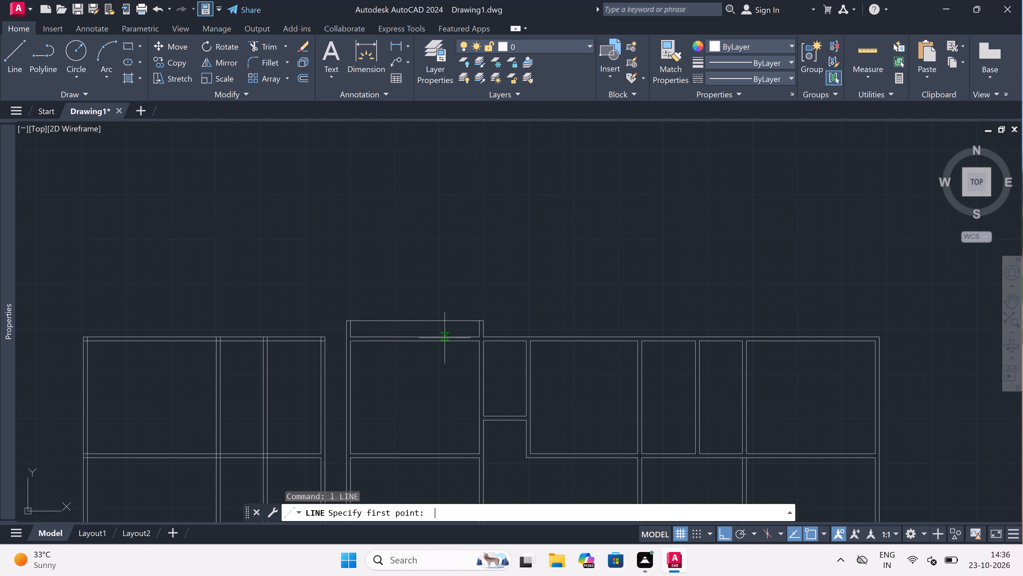
scroll(555, 348, up, 1)
scroll(522, 316, up, 2)
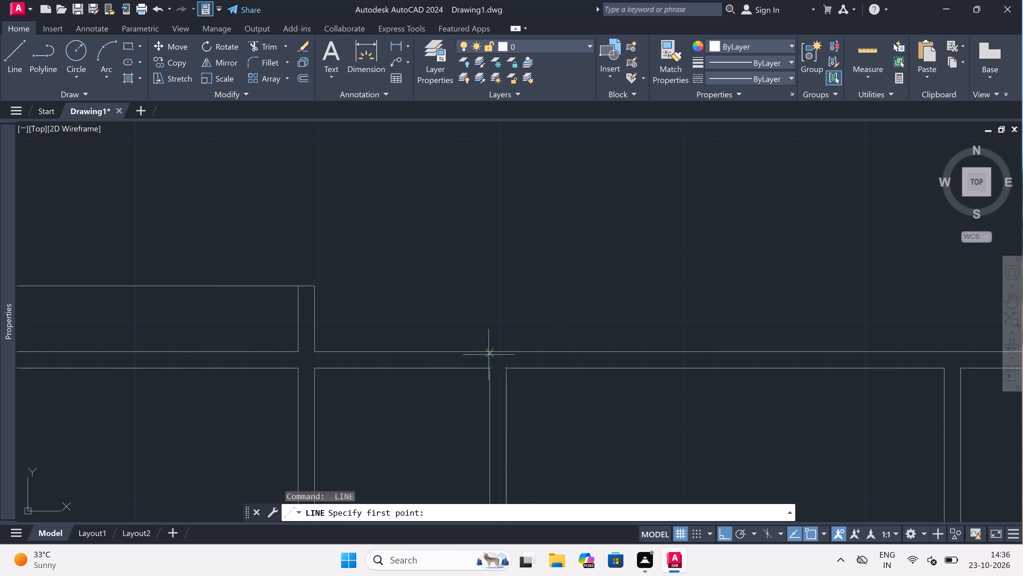
drag(489, 353, 489, 348)
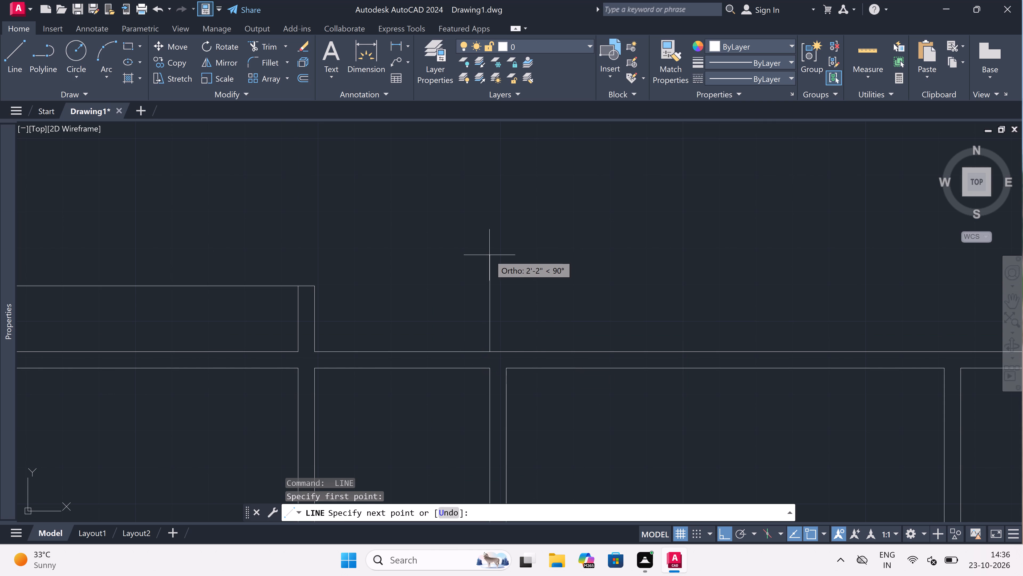
text(1')
text(6")
key(space)
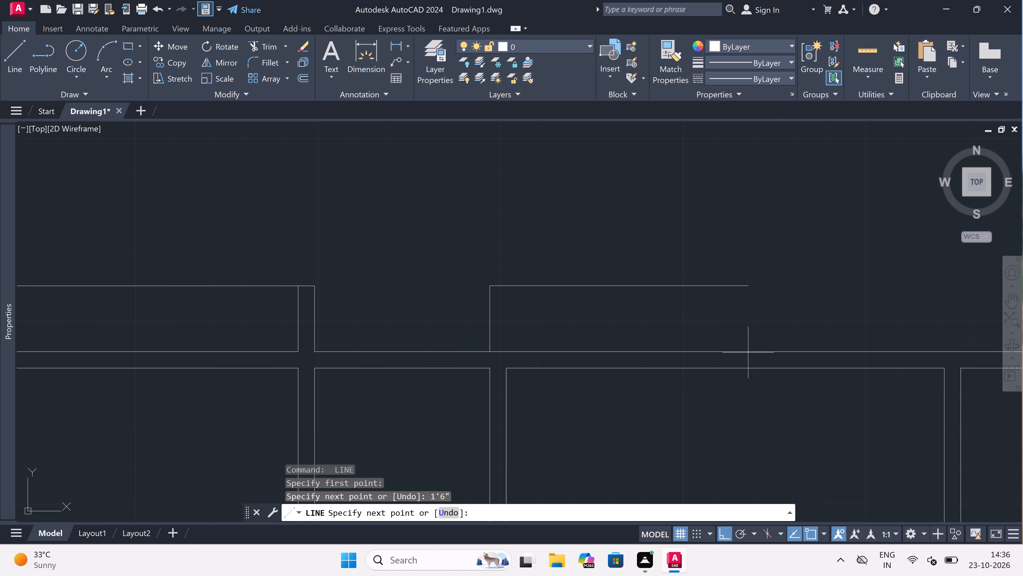
scroll(515, 346, down, 2)
scroll(665, 338, up, 2)
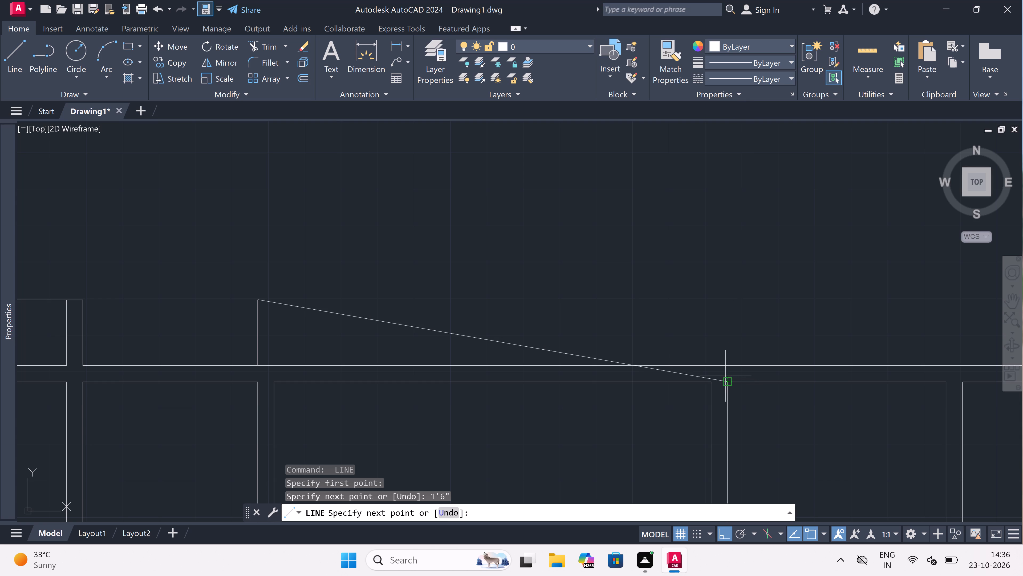
click(733, 297)
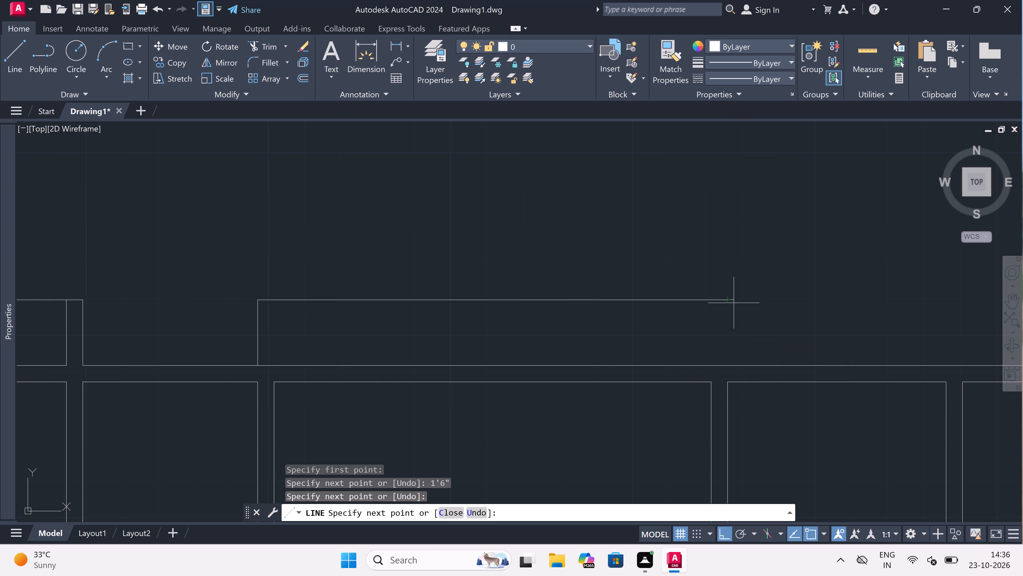
click(725, 387)
key(Escape)
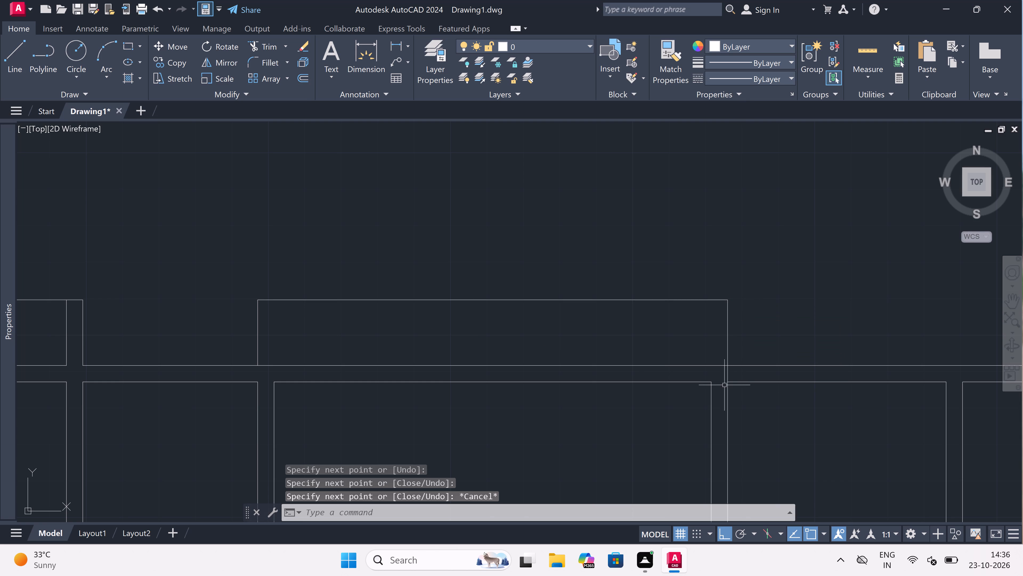
Draw the projection's inner wall lines from the room's right inner corner to its left inner corner, 4.5" inside the top and left outer lines.
key(space)
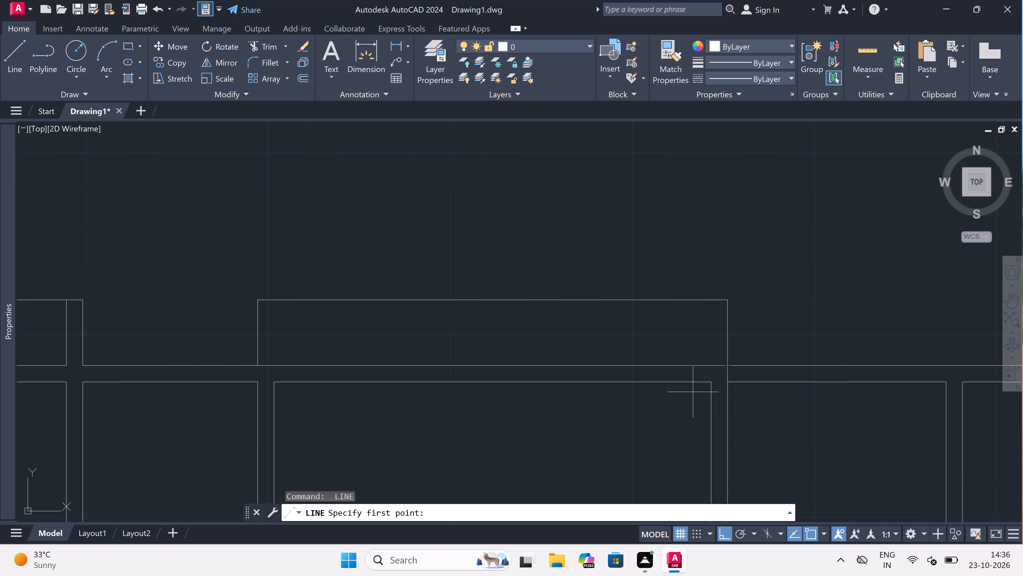
click(713, 385)
click(711, 302)
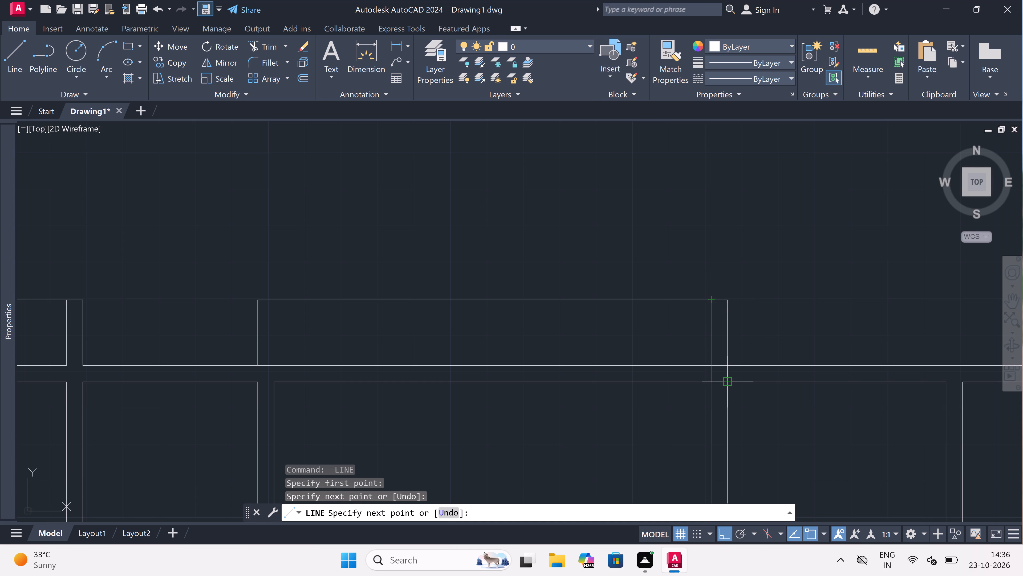
text(4.5")
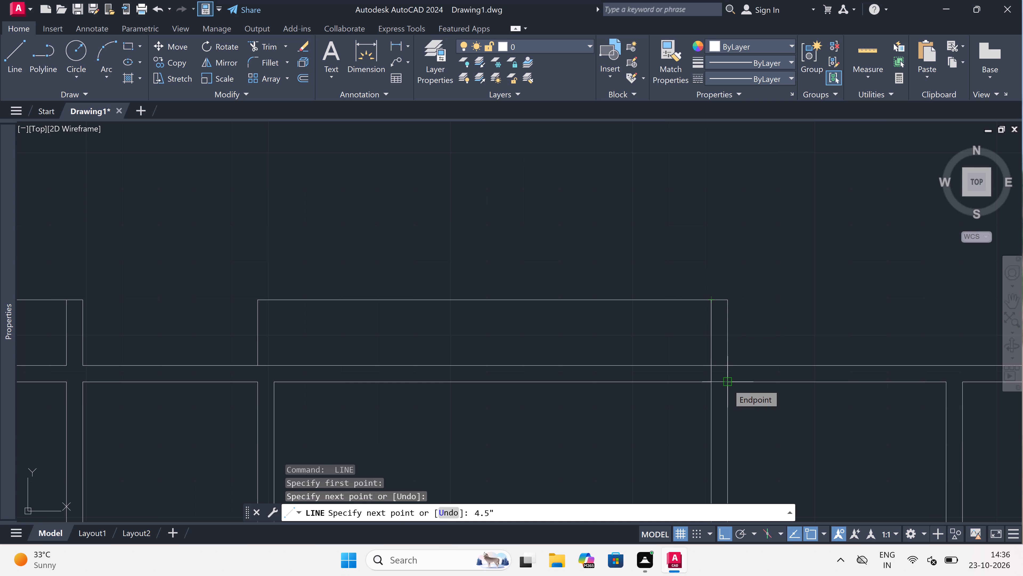
key(space)
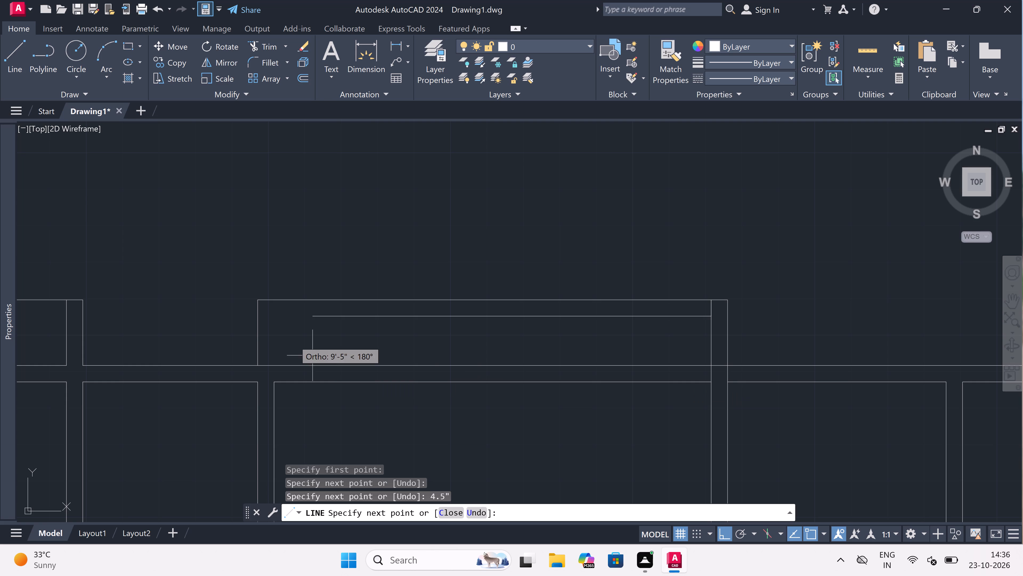
scroll(242, 316, up, 1)
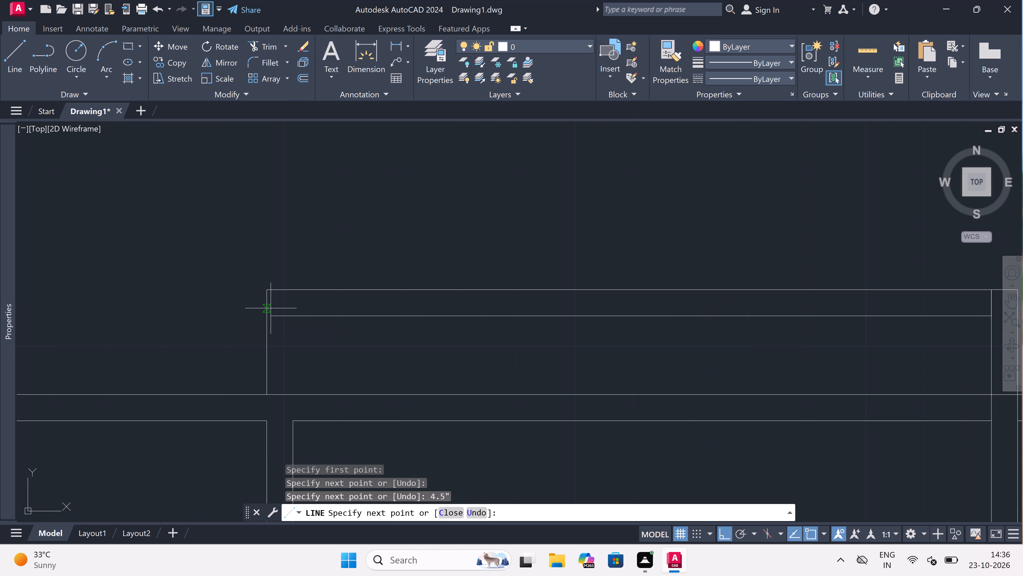
click(267, 316)
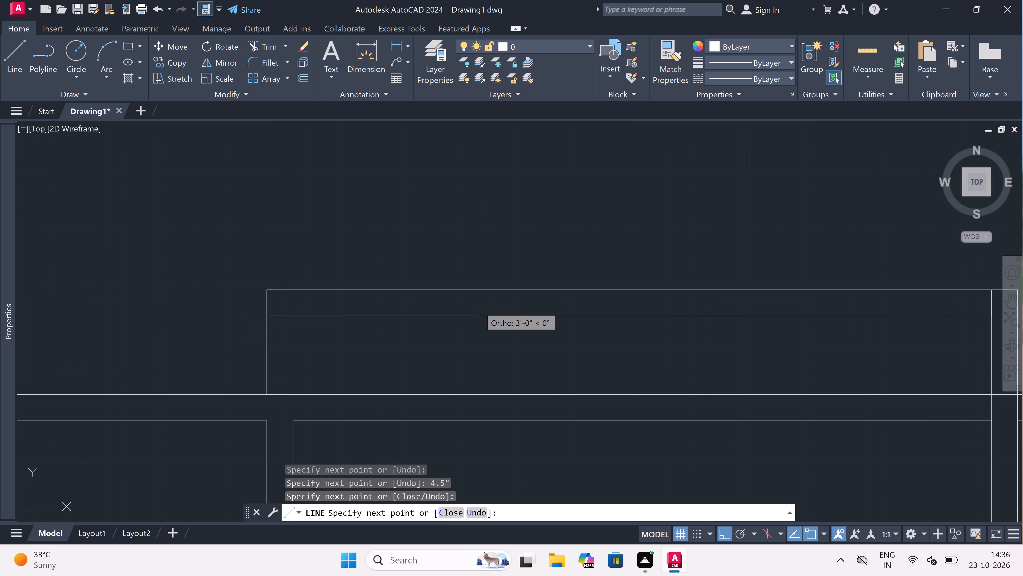
text(4.5")
key(space)
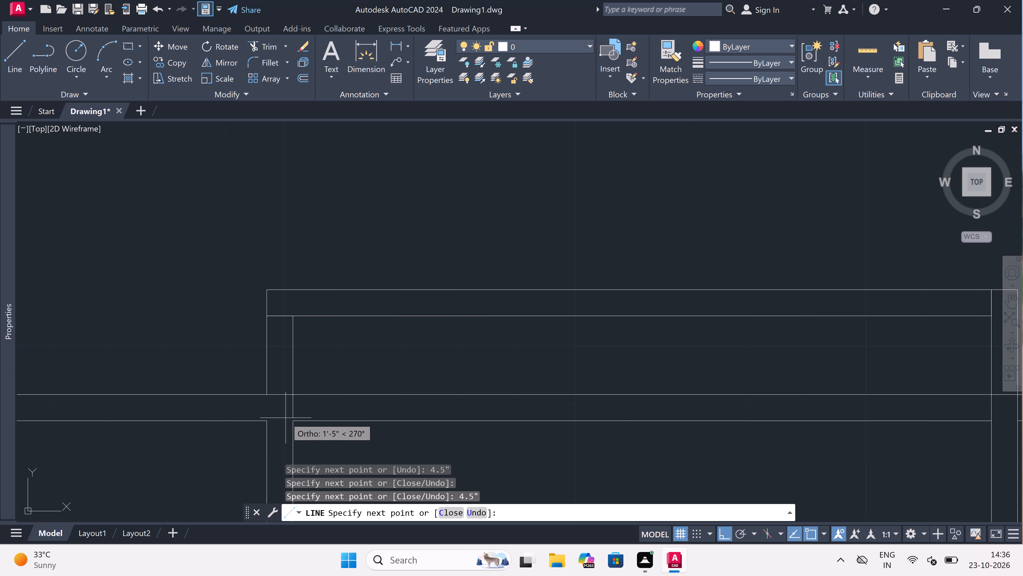
click(293, 419)
key(Escape)
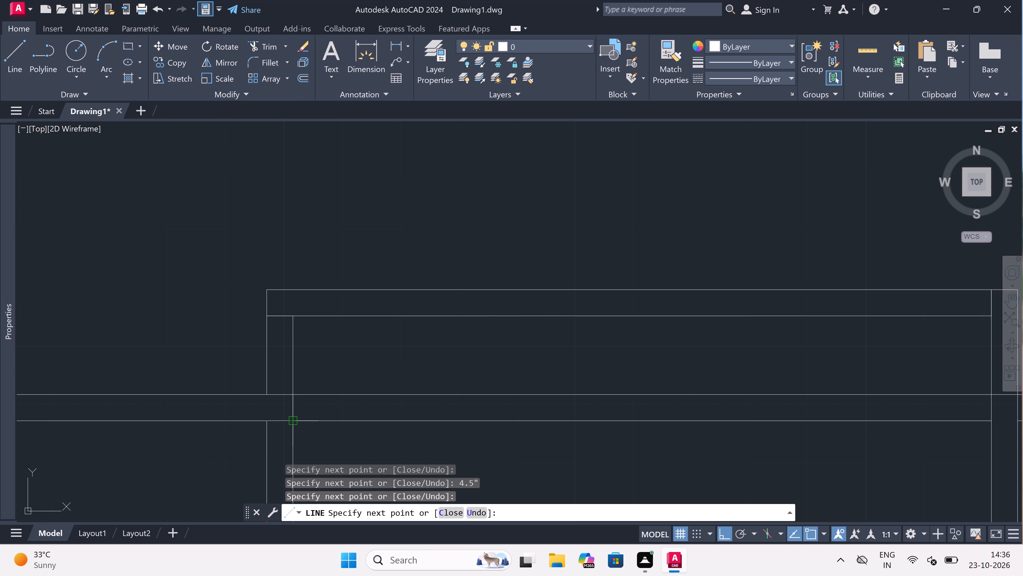
Draw a short line joining the inner and outer top wall lines along the left wall's outer face, below the projection.
key(space)
click(266, 421)
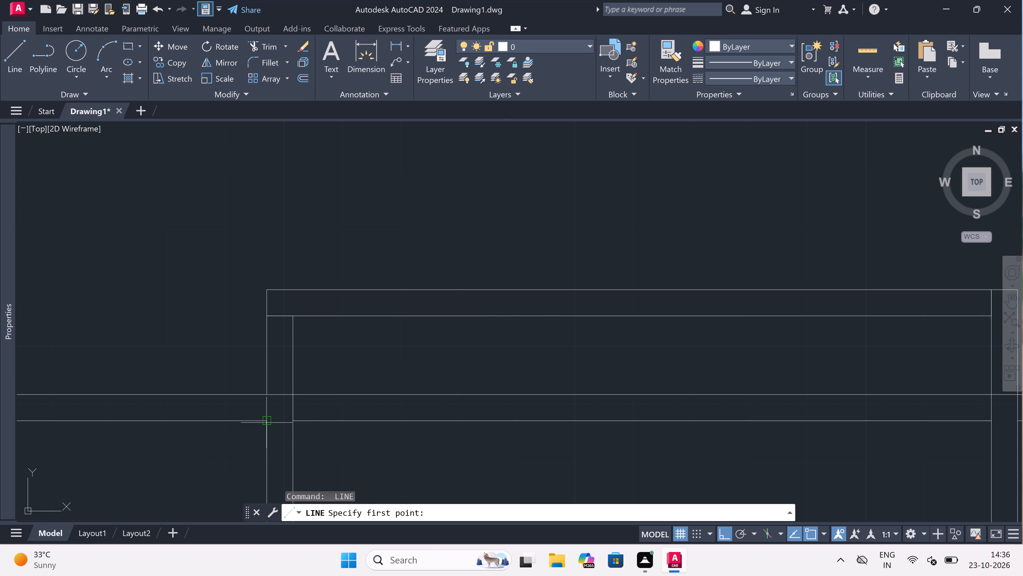
click(266, 394)
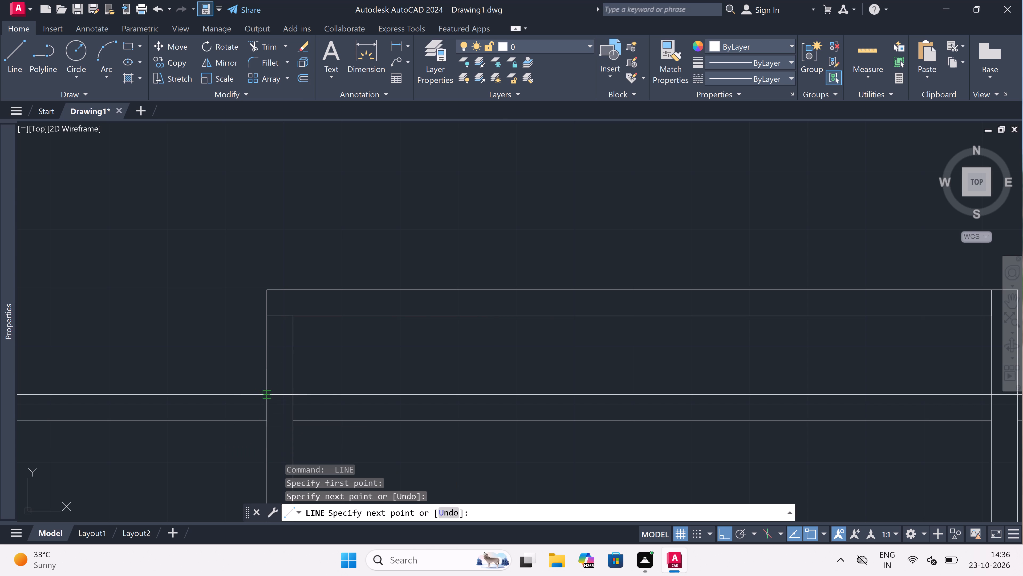
key(Escape)
Trim both original top wall lines between the projection's side walls, using a fence across them.
text(tr)
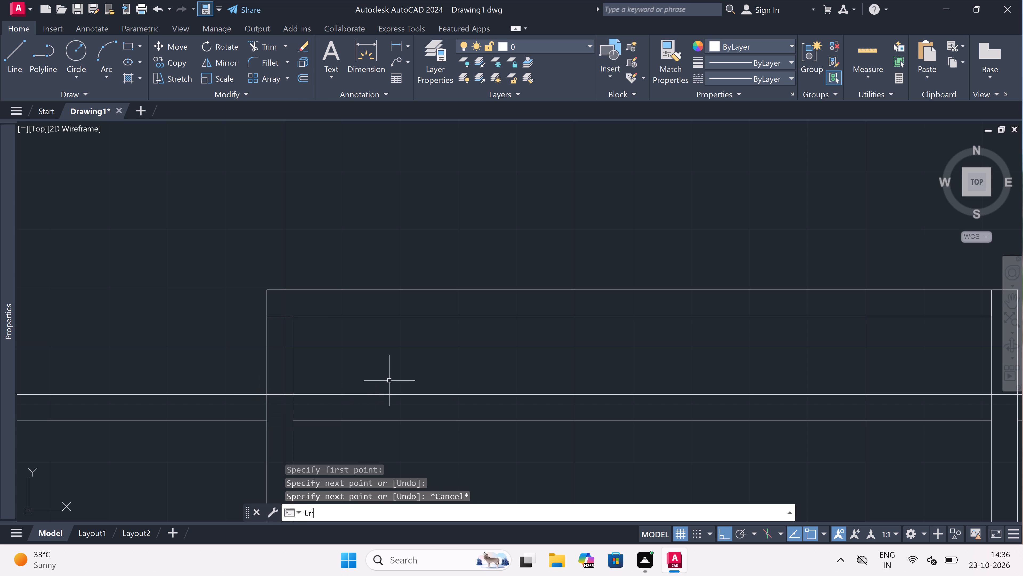
key(space)
scroll(486, 382, down, 2)
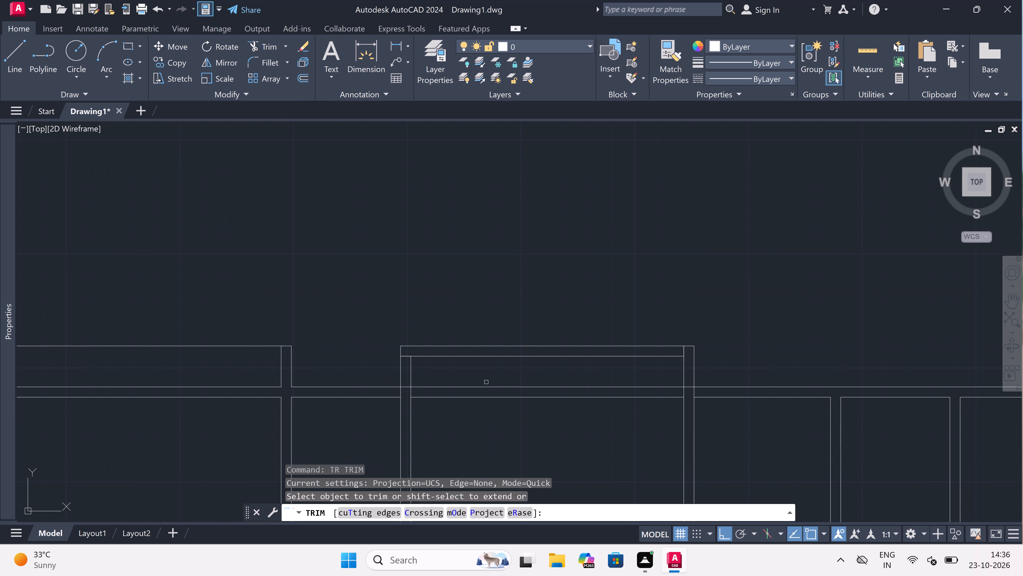
click(486, 382)
click(490, 419)
scroll(401, 392, up, 1)
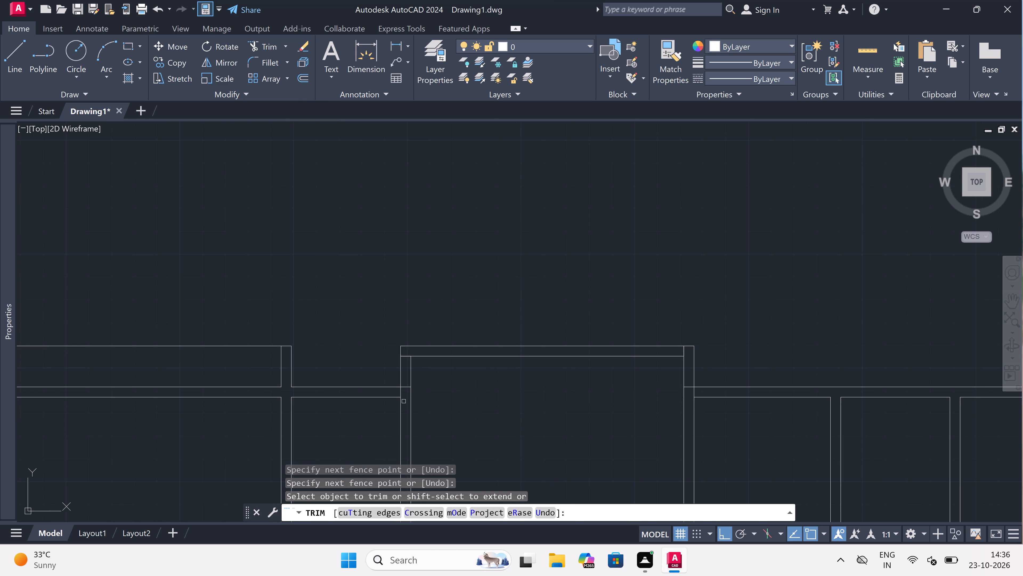
Trim the leftover line stubs inside the projection's left side wall with a fence along the wall.
scroll(401, 393, up, 2)
drag(411, 400, 411, 397)
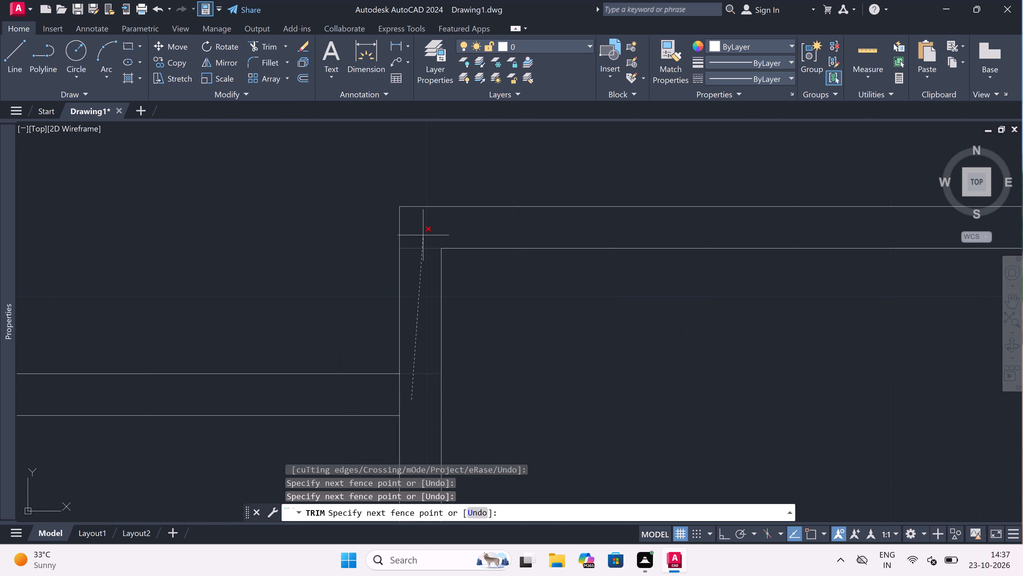
click(423, 228)
scroll(416, 243, down, 5)
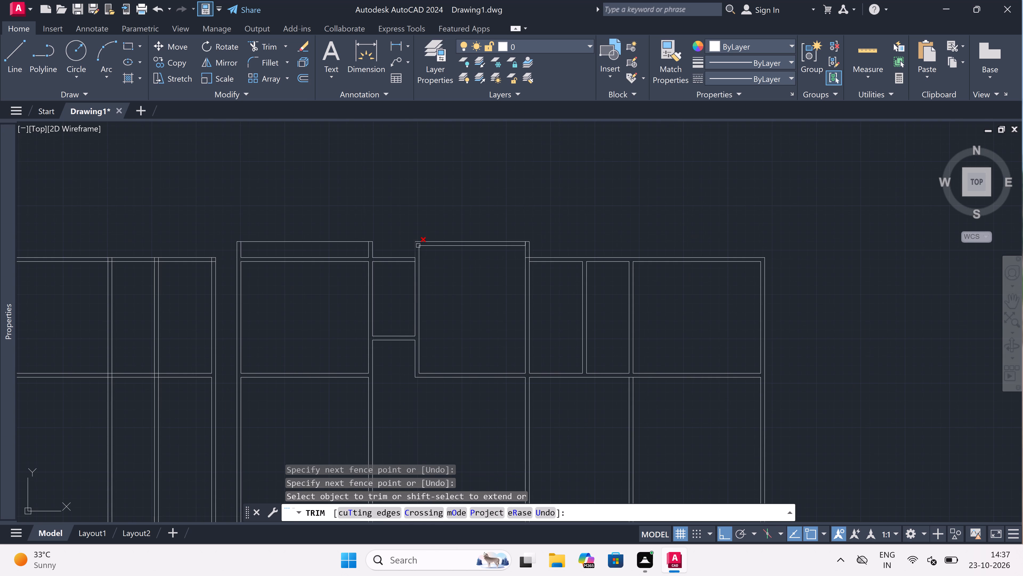
Trim the inner line stub at the projection's upper right corner and the outer top wall line inside its right side wall.
scroll(545, 234, up, 4)
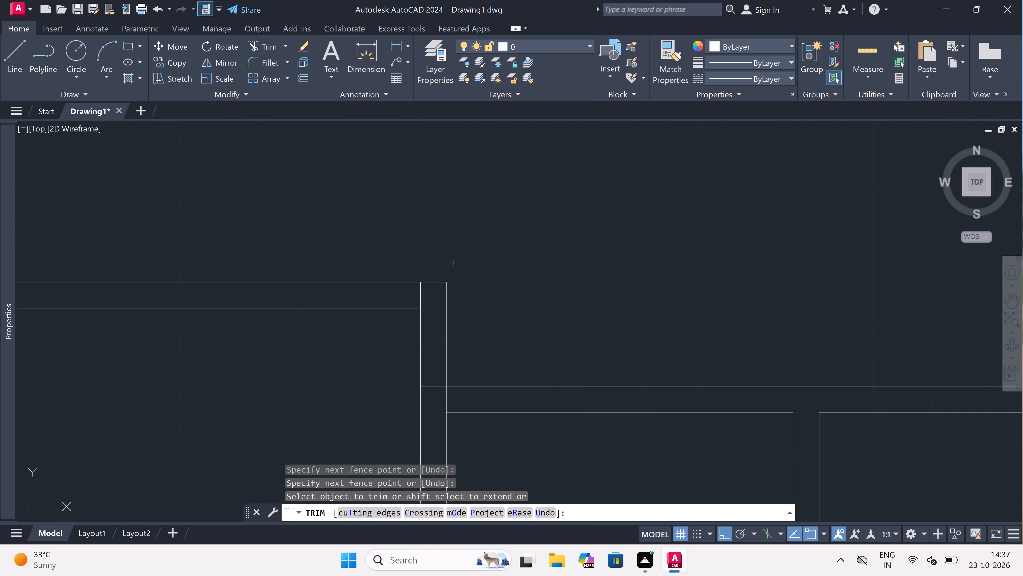
click(421, 291)
click(419, 299)
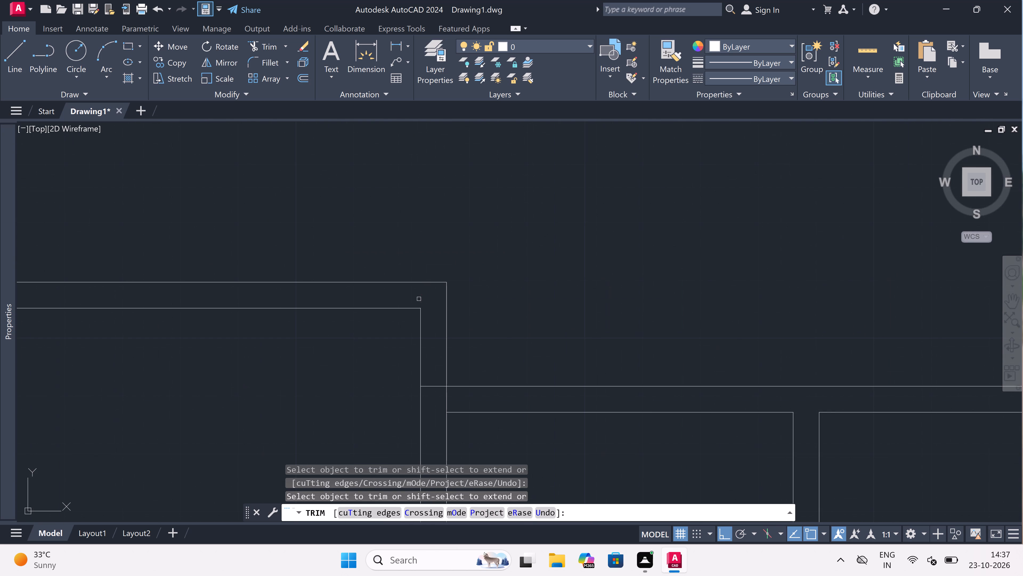
scroll(432, 299, up, 1)
scroll(432, 299, down, 2)
scroll(429, 350, up, 1)
scroll(429, 350, down, 1)
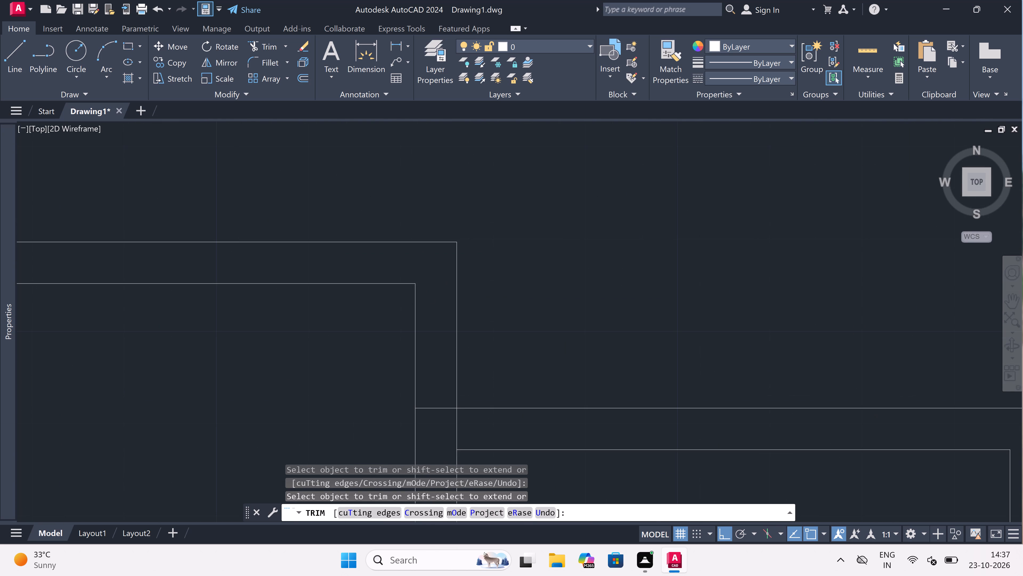
scroll(429, 350, down, 1)
scroll(425, 380, up, 2)
click(444, 363)
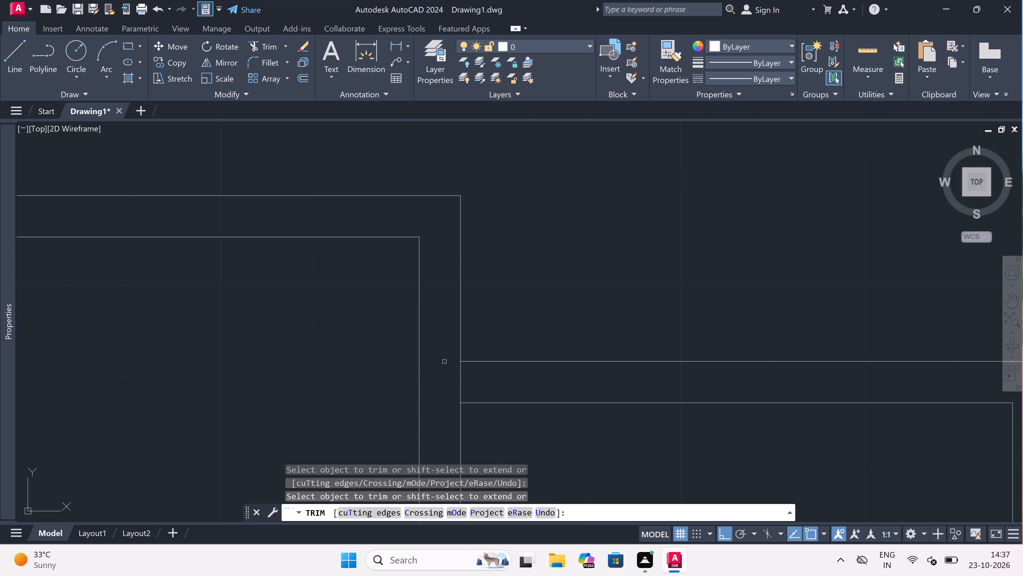
scroll(443, 335, down, 5)
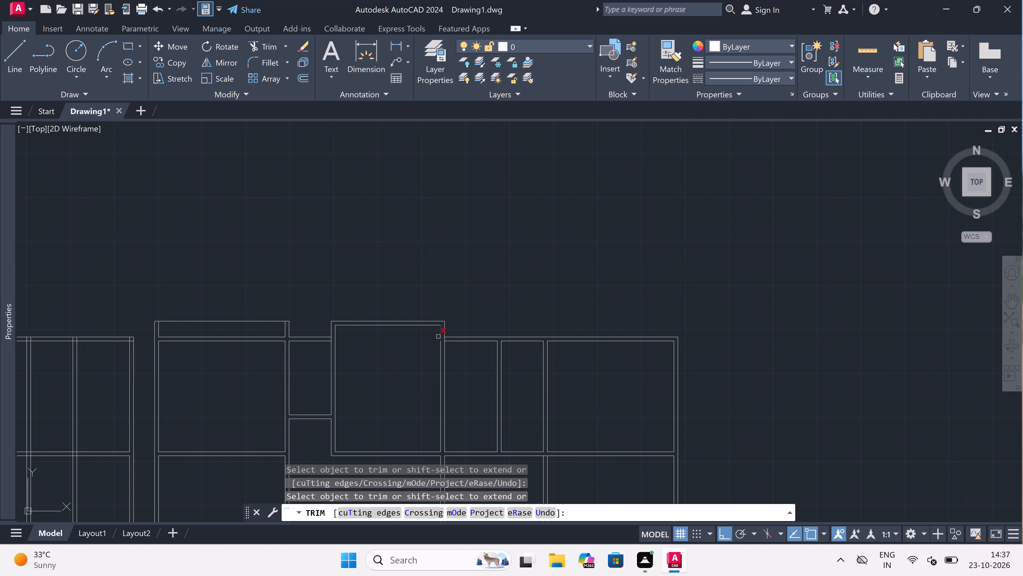
key(Escape)
Draw a projection outline 1'6" above the outer top wall over the far-right room, ending at its left wall's outer face.
scroll(437, 338, down, 2)
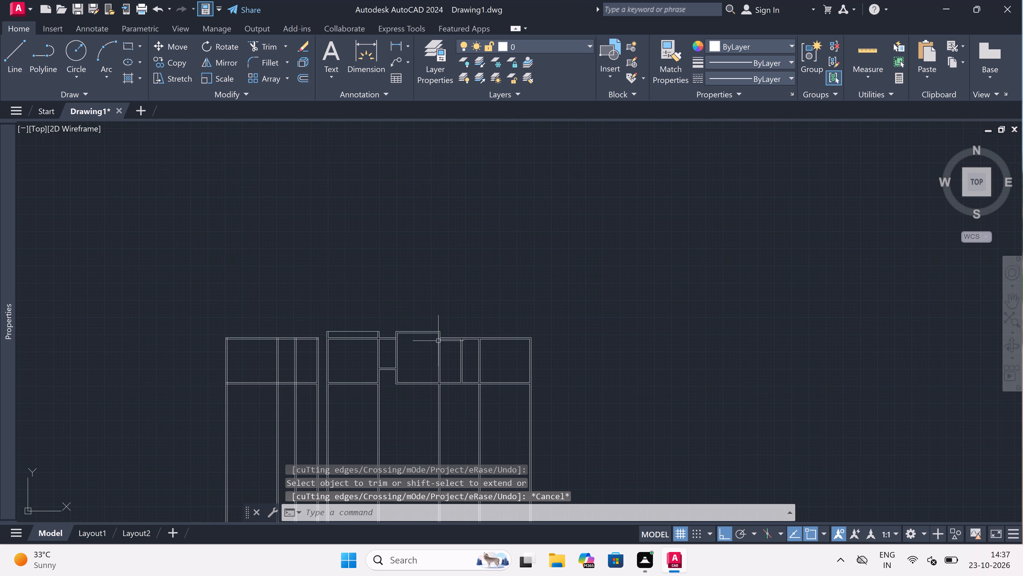
text(l)
key(space)
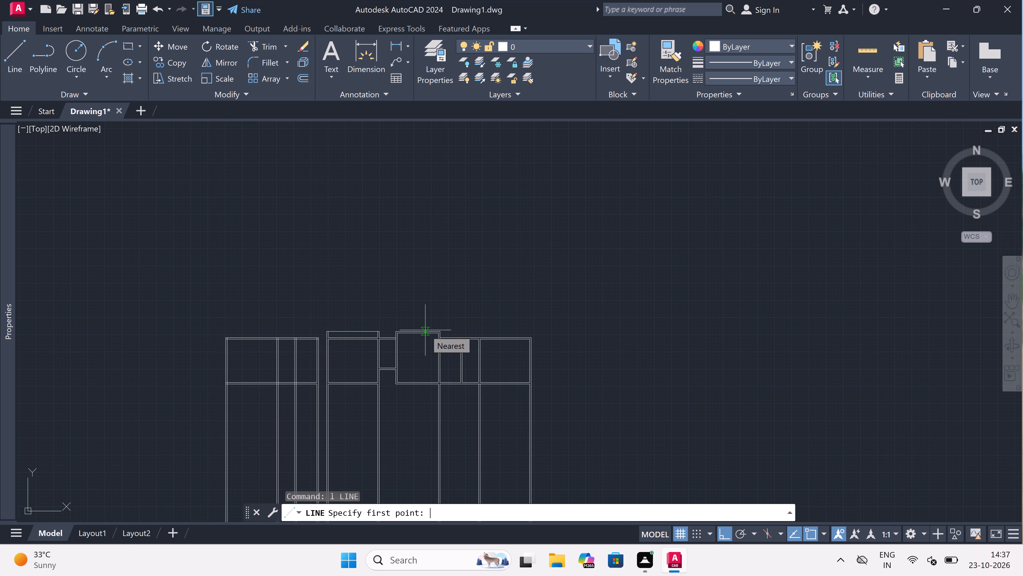
scroll(552, 320, up, 2)
scroll(468, 365, up, 1)
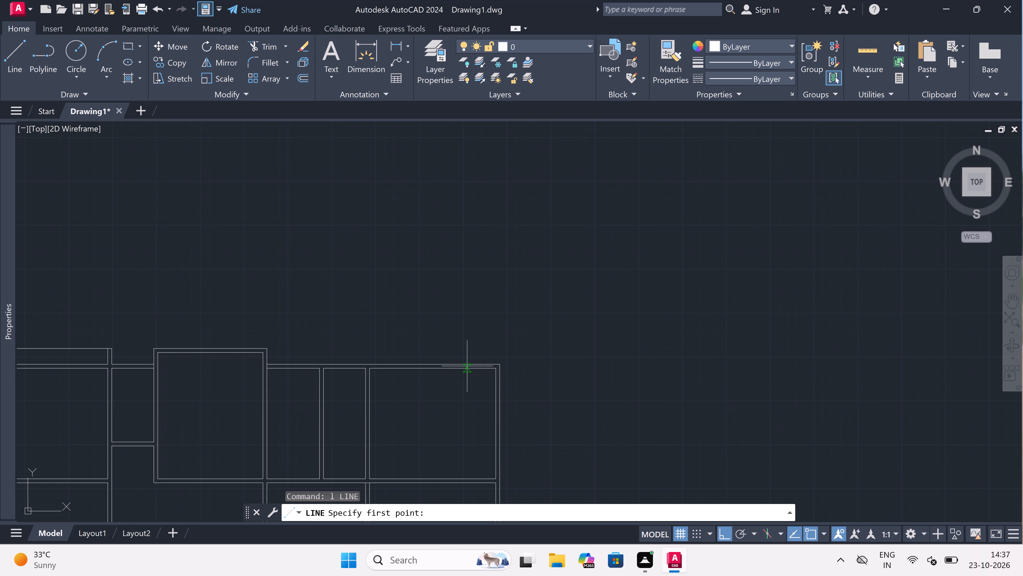
drag(518, 366, 519, 358)
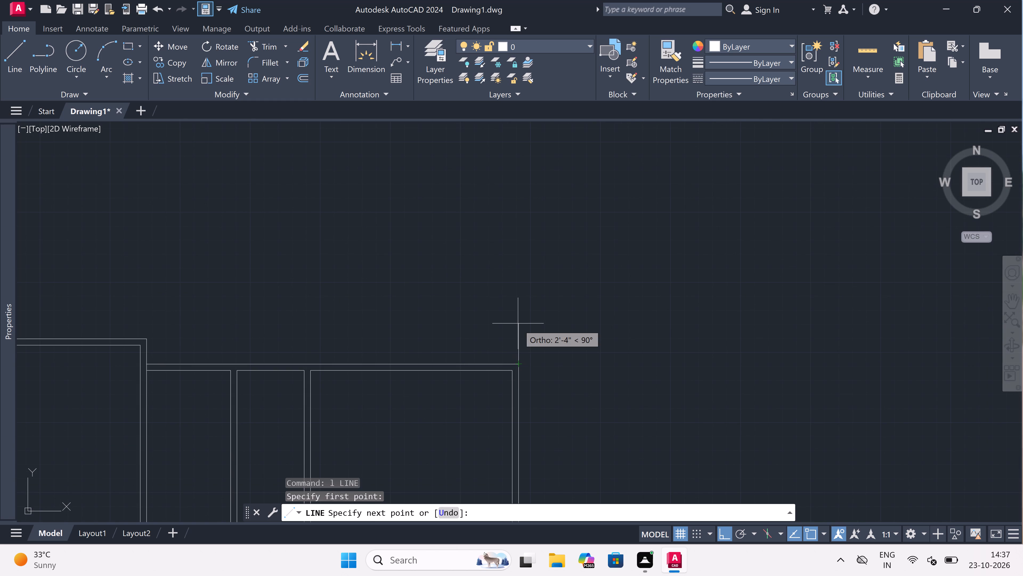
scroll(518, 323, up, 2)
text(1')
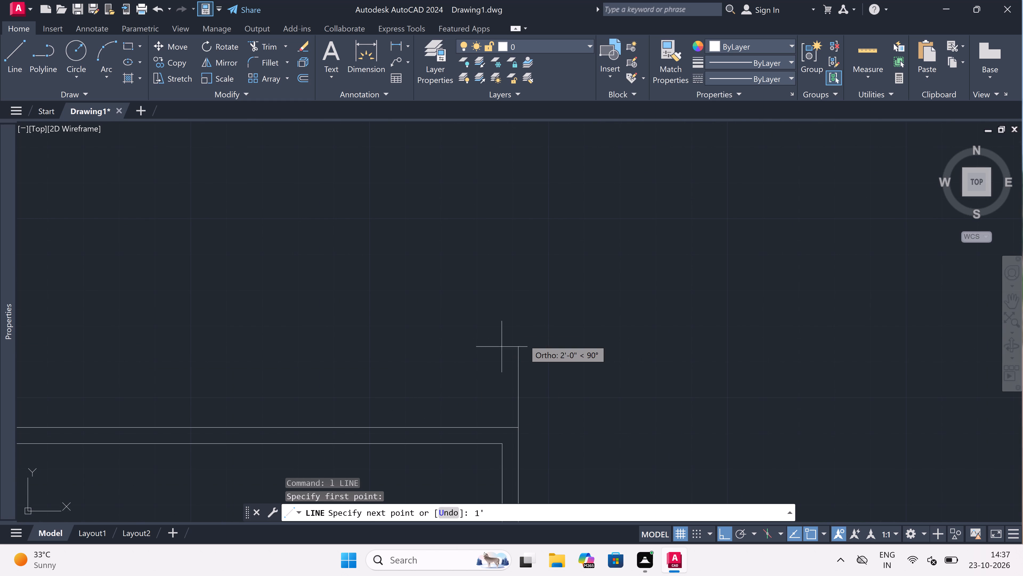
key(6)
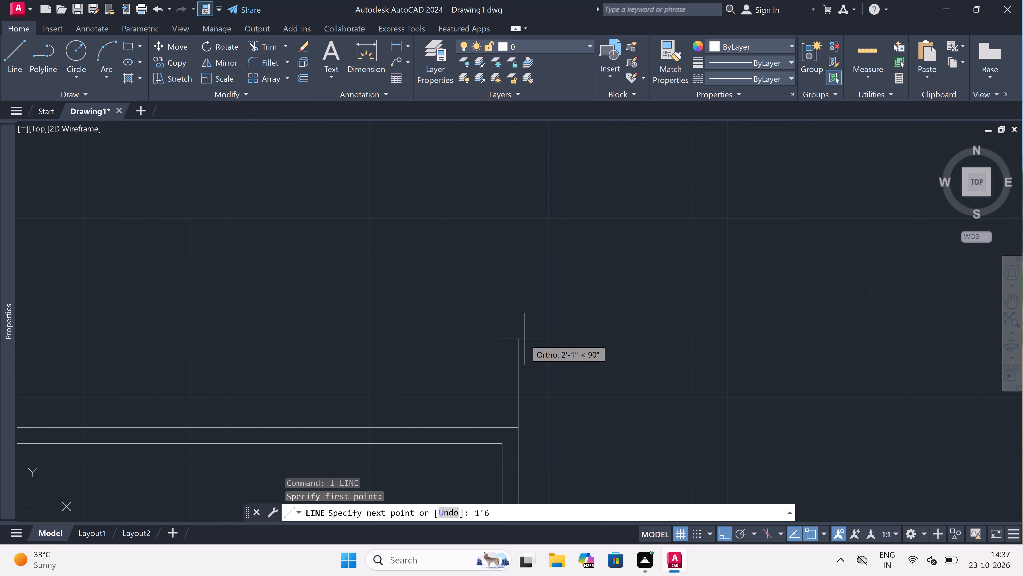
key(shift+quotedbl)
key(space)
scroll(525, 338, down, 1)
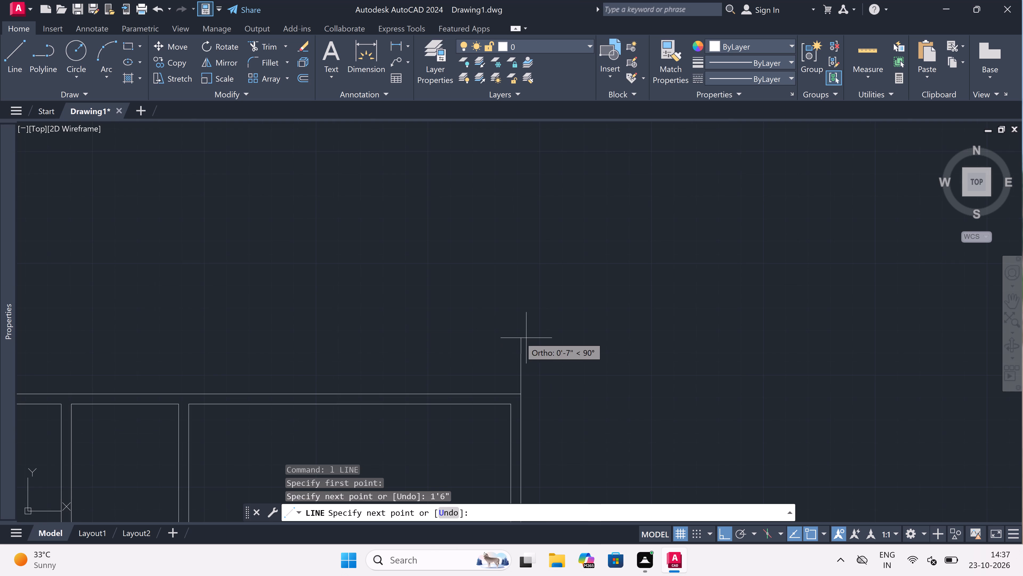
scroll(178, 390, up, 2)
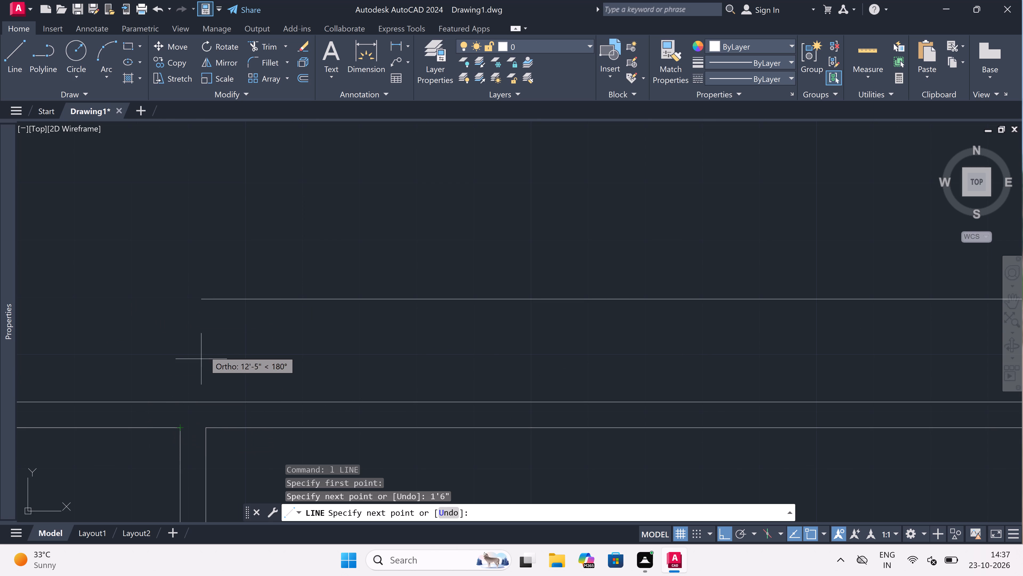
click(181, 301)
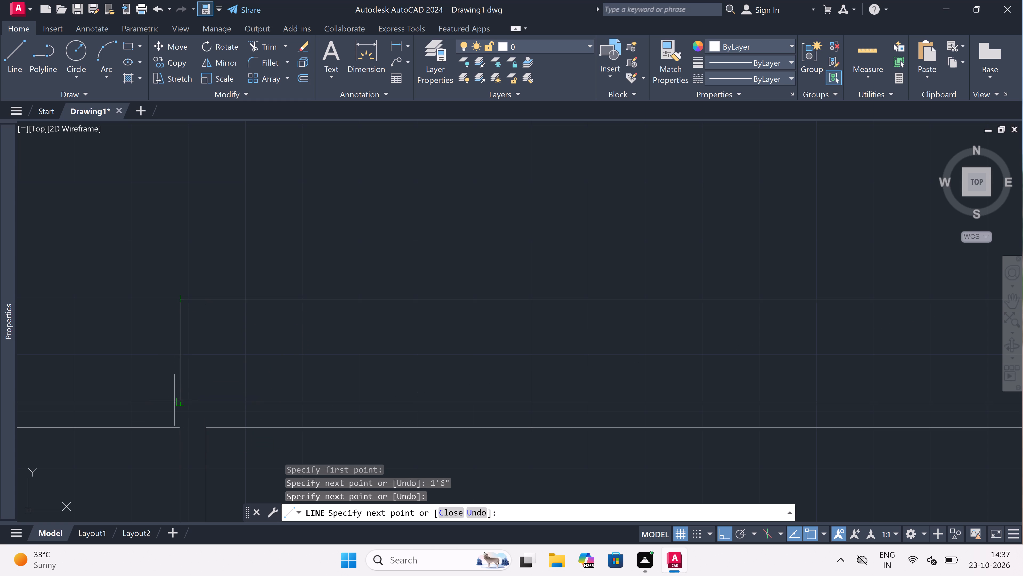
click(179, 399)
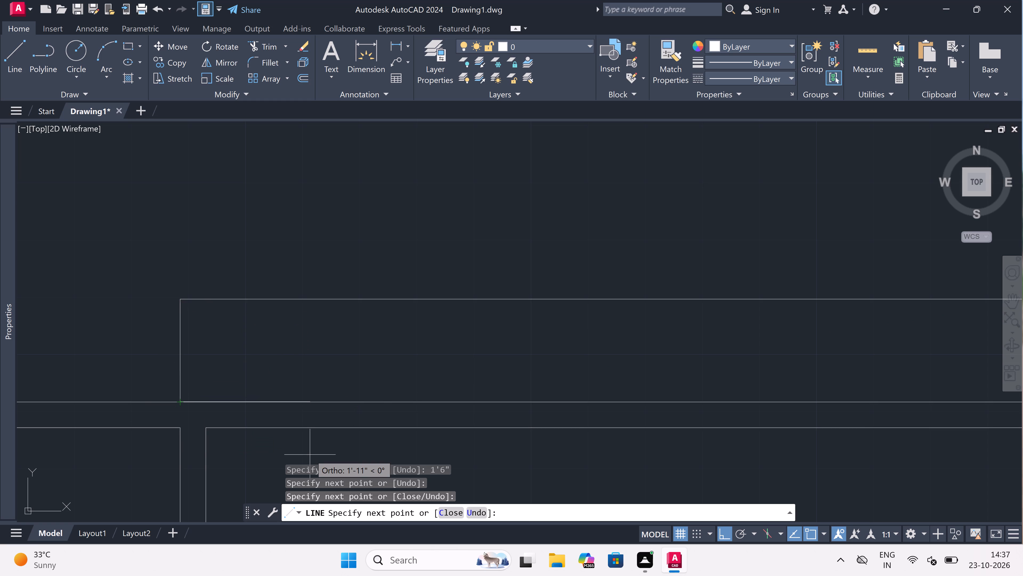
Continue the line 4.5" along the outer top wall and up to the projection's top line, forming its left side wall.
text(4.)
text(5")
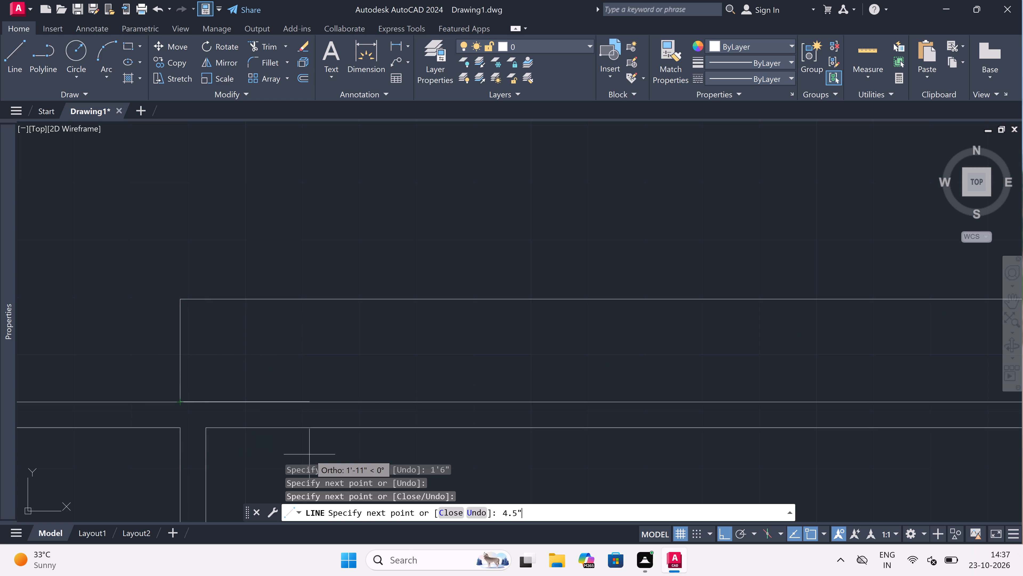
key(space)
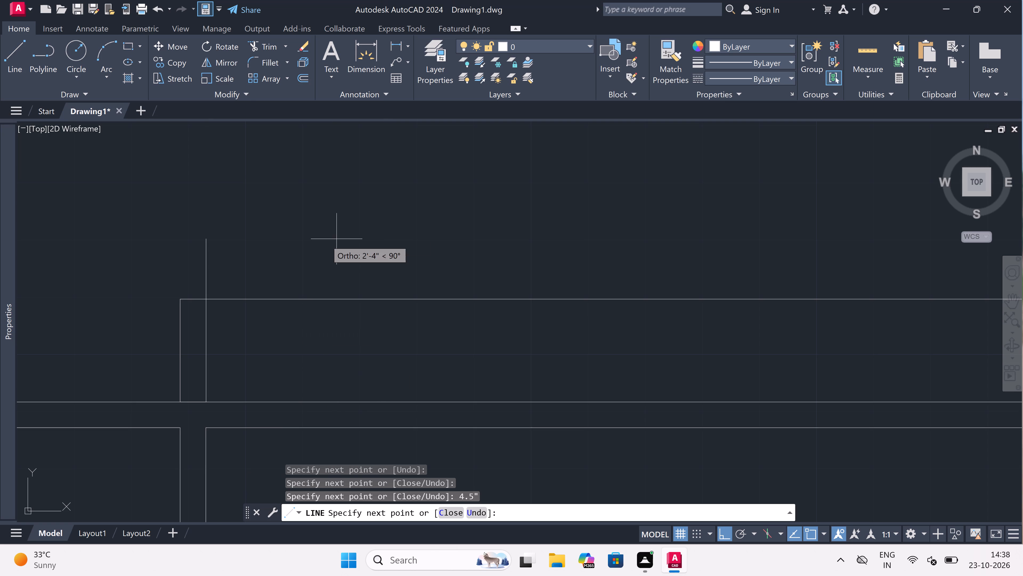
click(208, 299)
key(Escape)
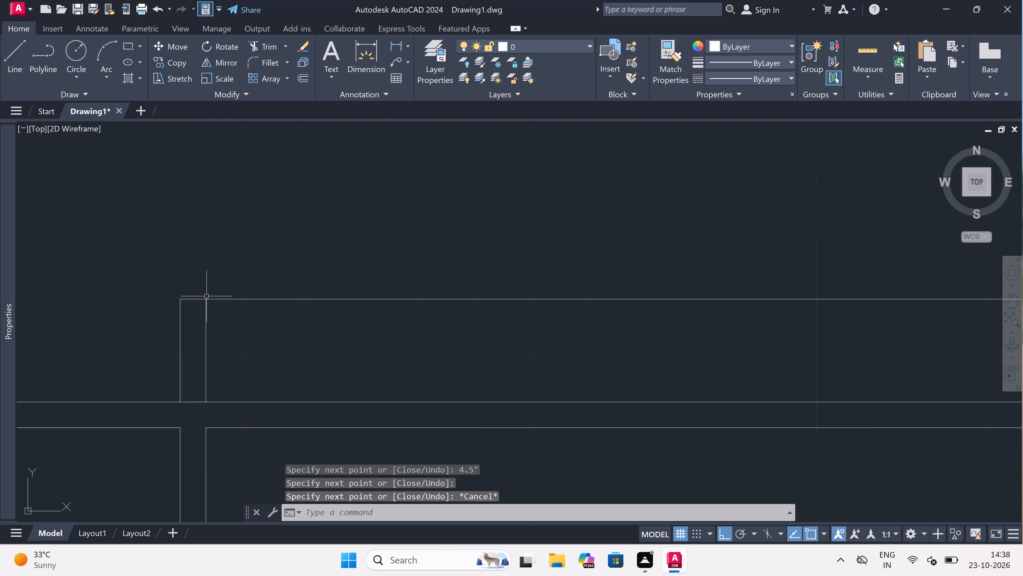
Trim the outer top wall line between the two faces of the projection's left side wall.
text(tr)
key(space)
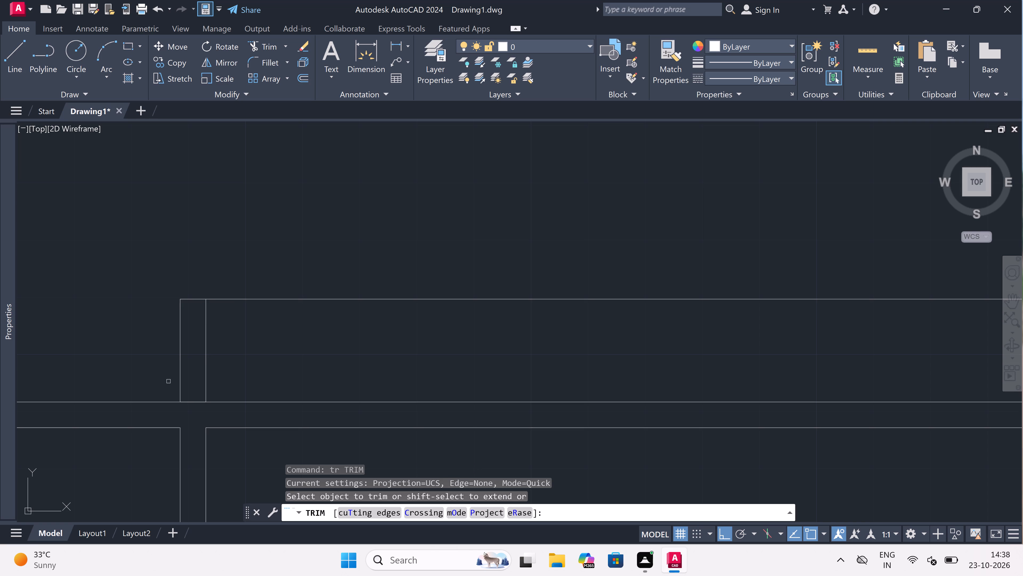
drag(197, 405, 197, 402)
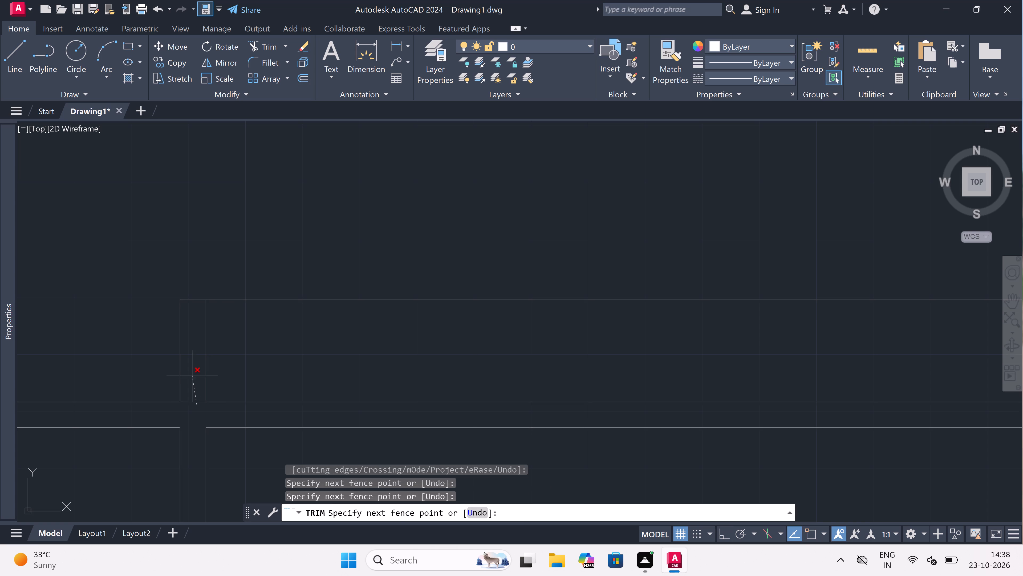
click(192, 378)
key(Escape)
Draw the inner face of the projection's right side wall from the outer top wall line up to the projection's top line.
scroll(195, 378, down, 4)
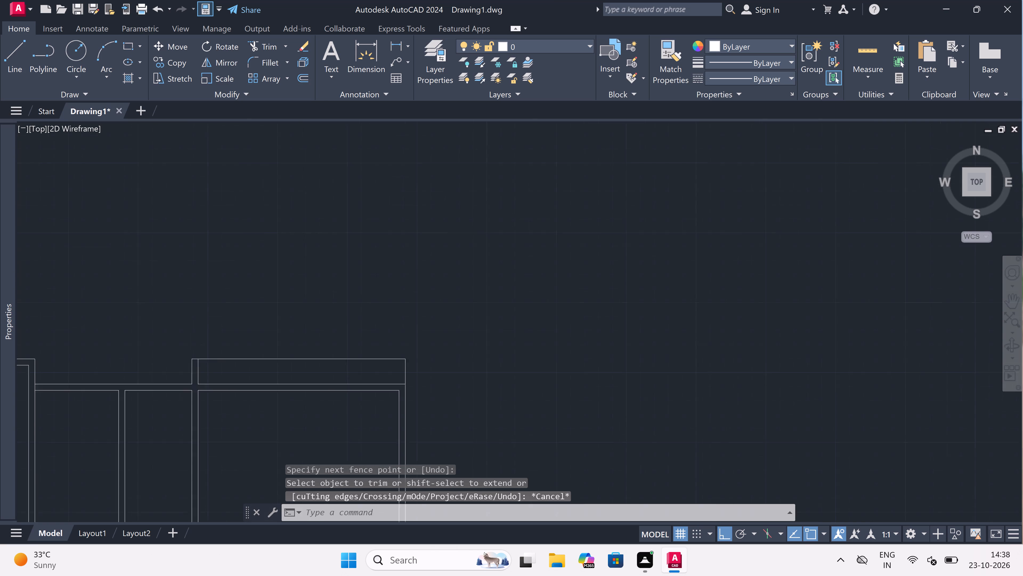
scroll(310, 380, up, 2)
scroll(341, 370, up, 1)
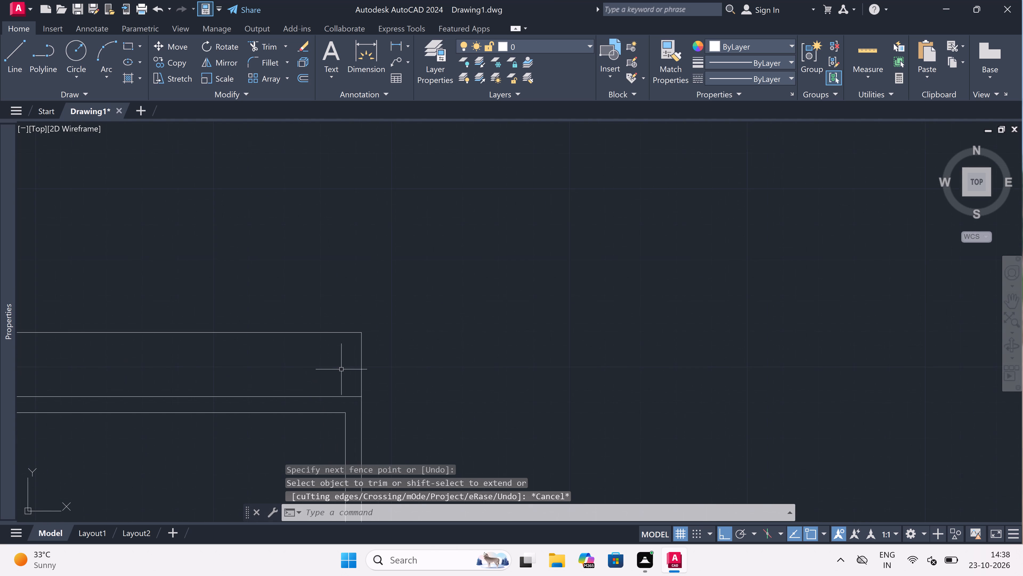
scroll(341, 369, up, 1)
text(l)
key(space)
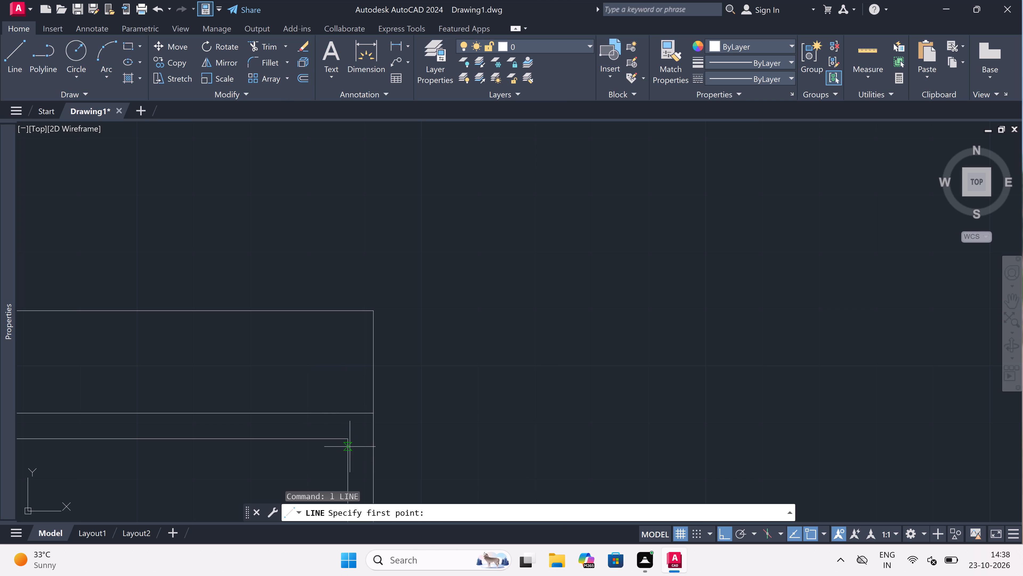
click(349, 409)
click(352, 309)
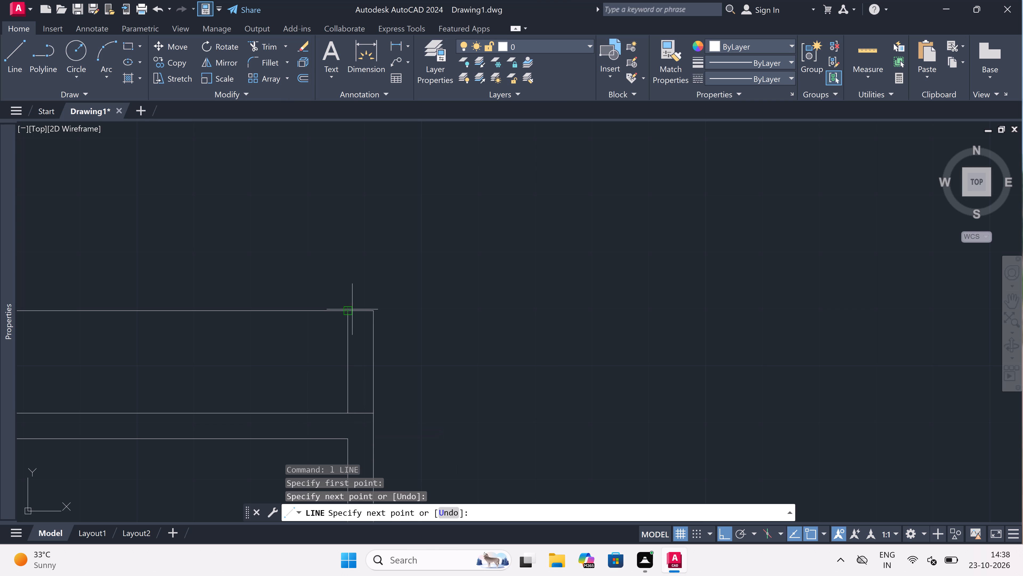
key(Escape)
Trim the outer top wall line between the two faces of the projection's right side wall.
key(t)
key(r)
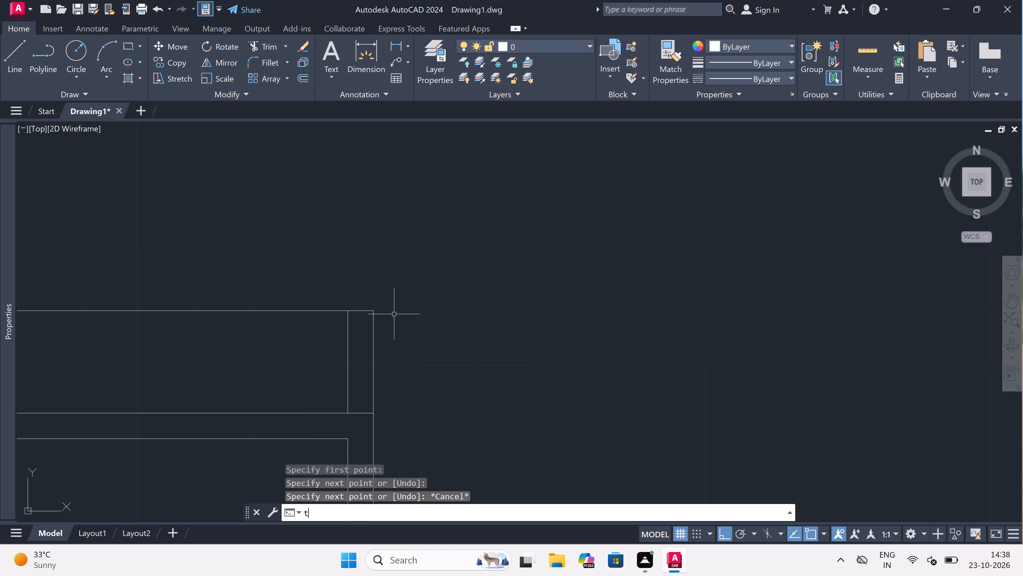
key(space)
click(361, 414)
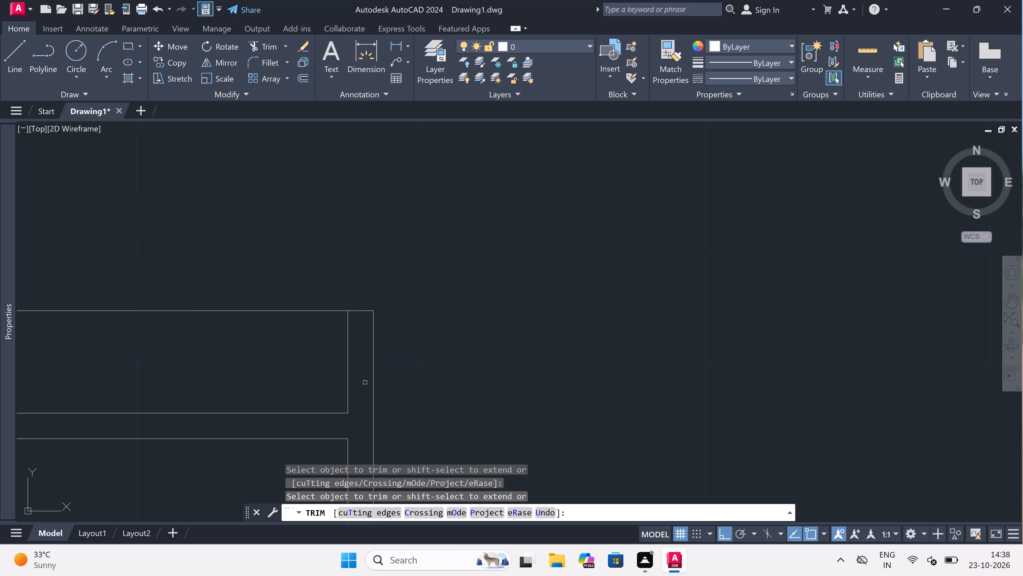
key(Escape)
Draw a projection outline 1'6" above the outer top wall over the left block's first room, spanning its side walls' outer faces.
scroll(386, 328, down, 5)
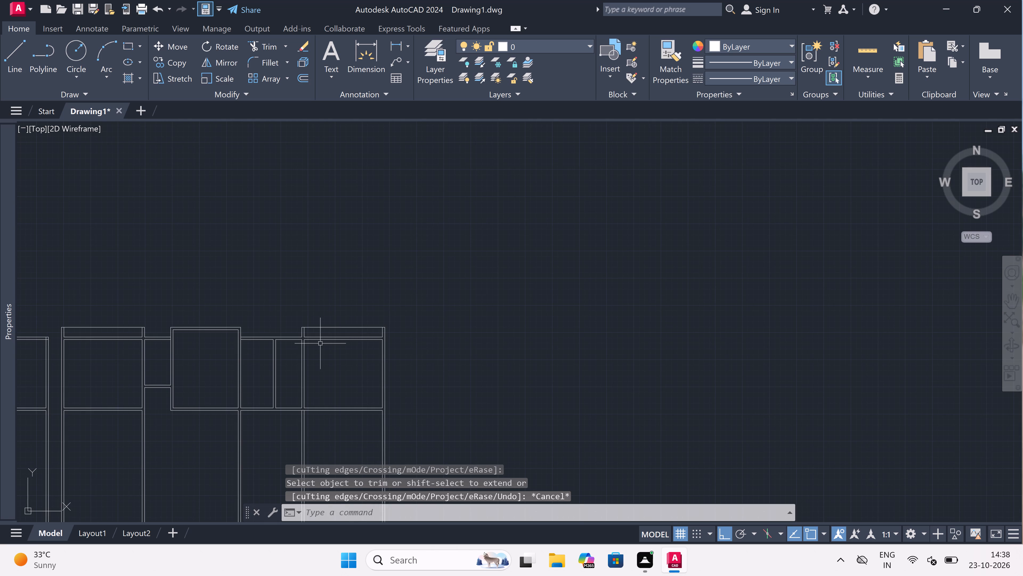
scroll(320, 343, up, 1)
scroll(320, 343, down, 3)
scroll(119, 333, up, 3)
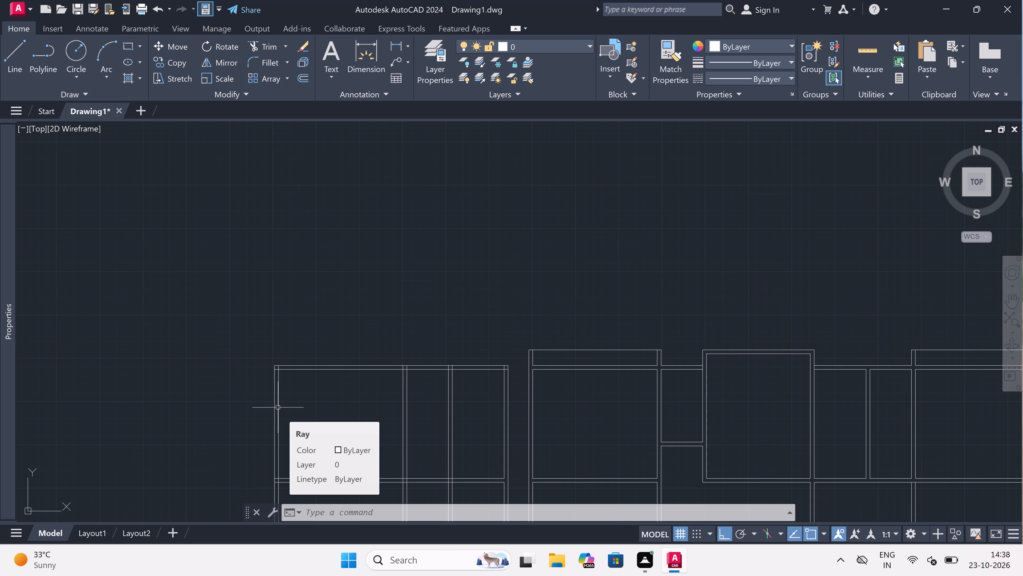
scroll(312, 345, up, 3)
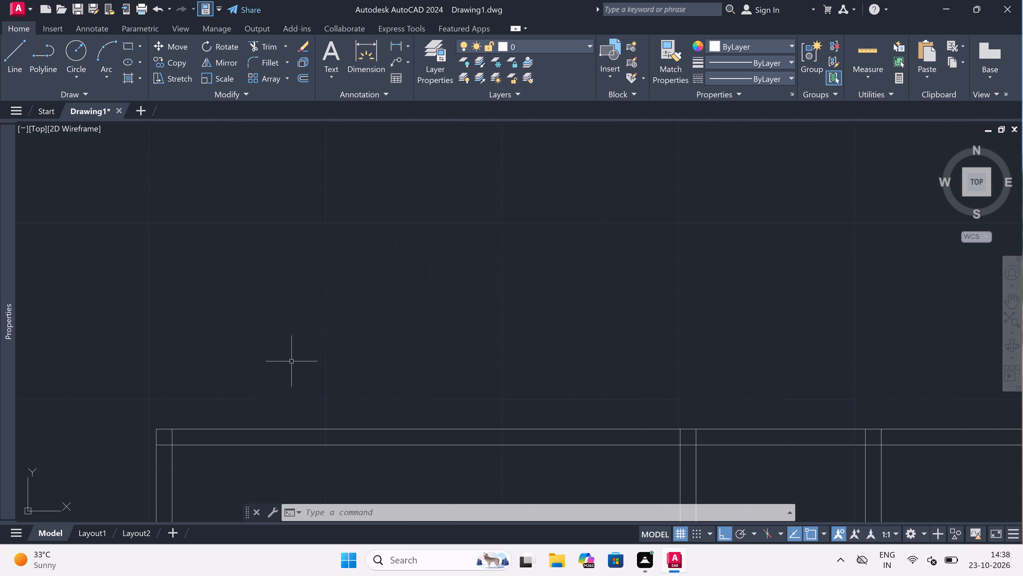
scroll(291, 361, down, 1)
key(l)
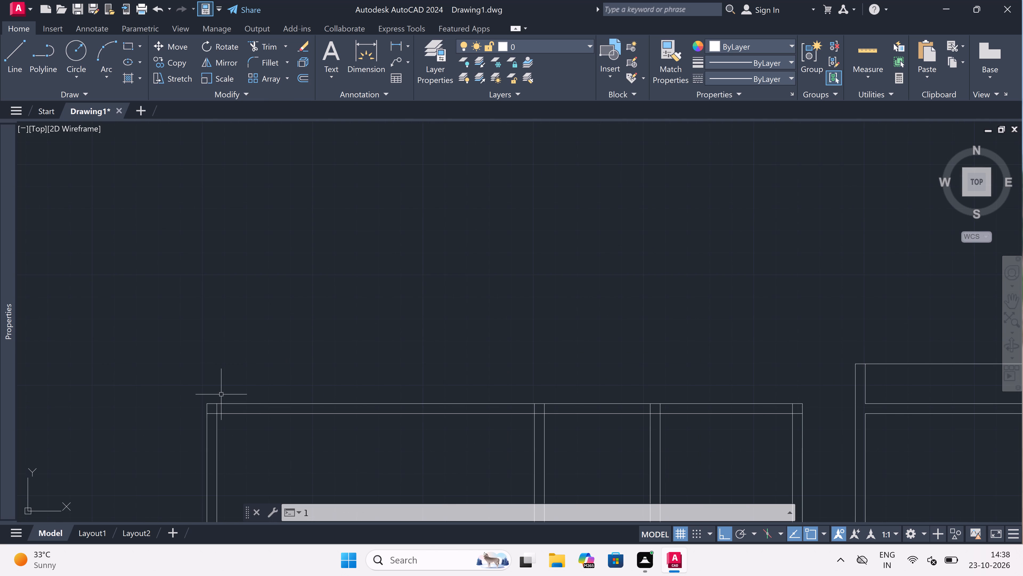
key(space)
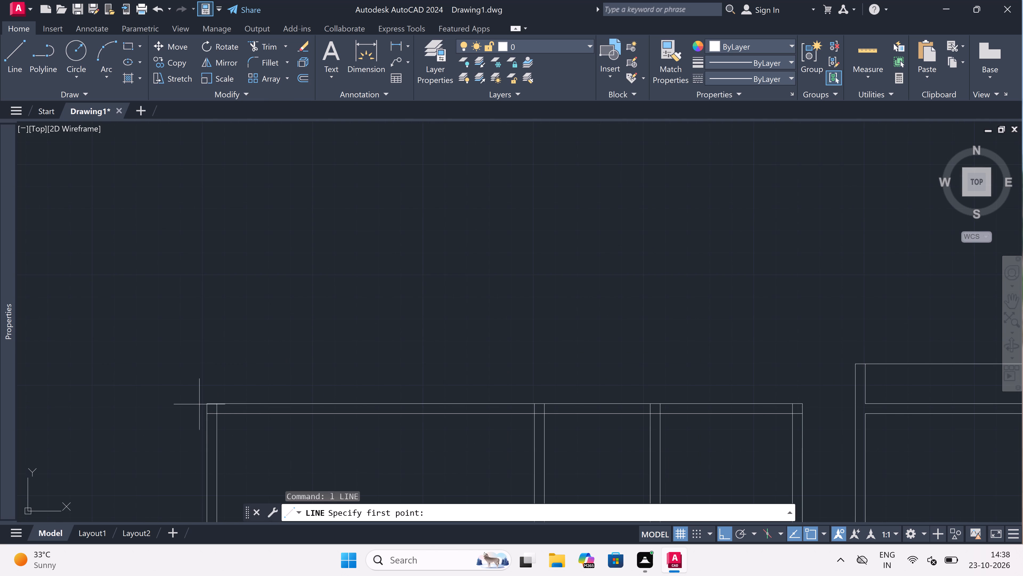
scroll(206, 409, up, 2)
click(205, 396)
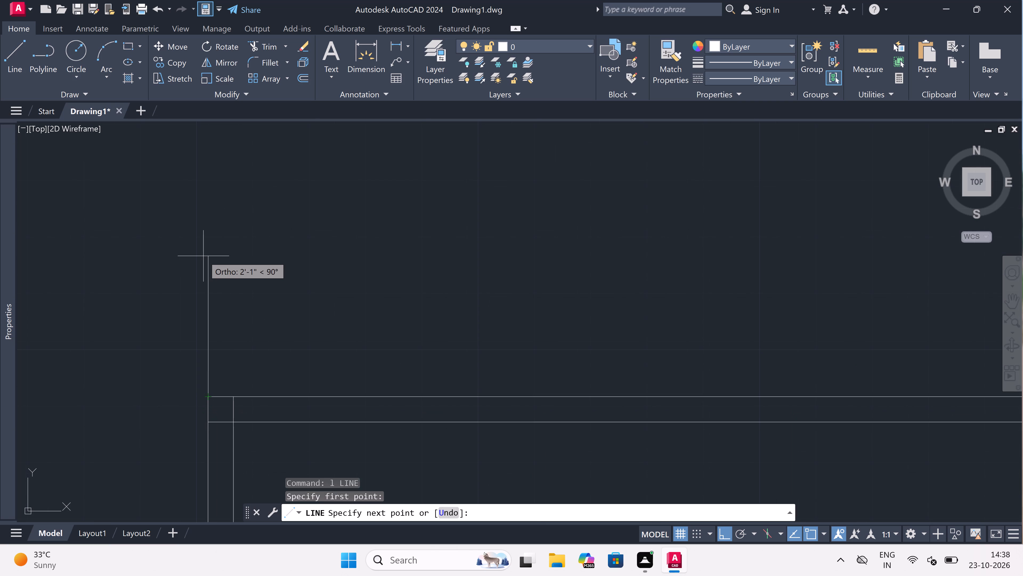
text(1')
text(6")
key(space)
scroll(531, 295, down, 2)
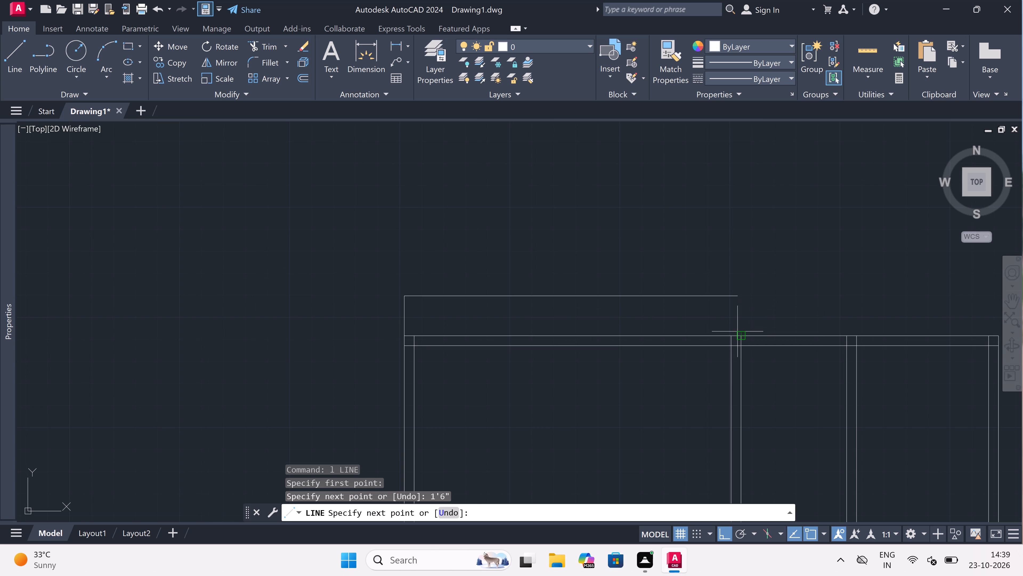
click(737, 300)
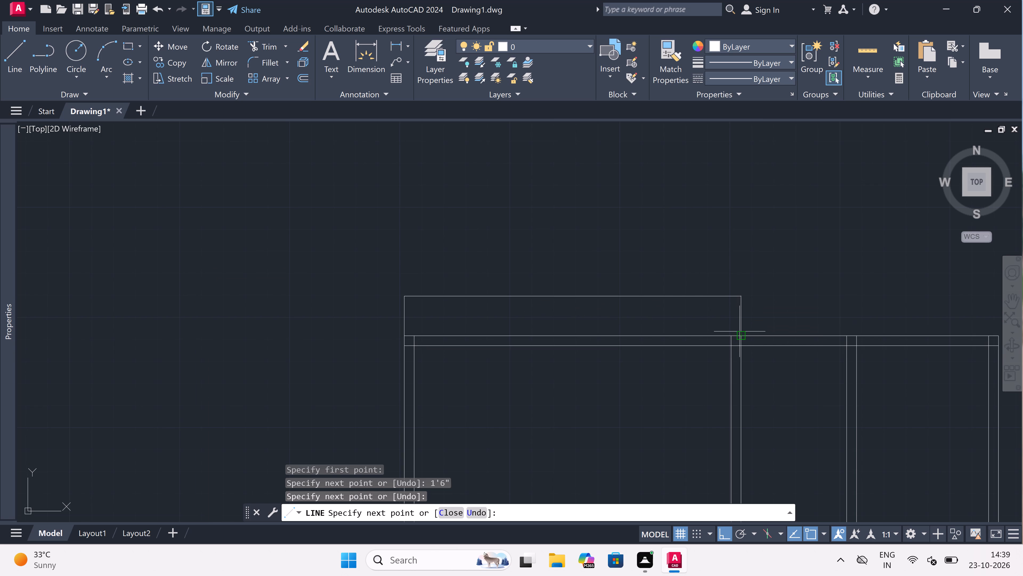
click(740, 331)
key(Escape)
Draw the inner face of this projection's right side wall from the outer top wall line up to its top line.
key(space)
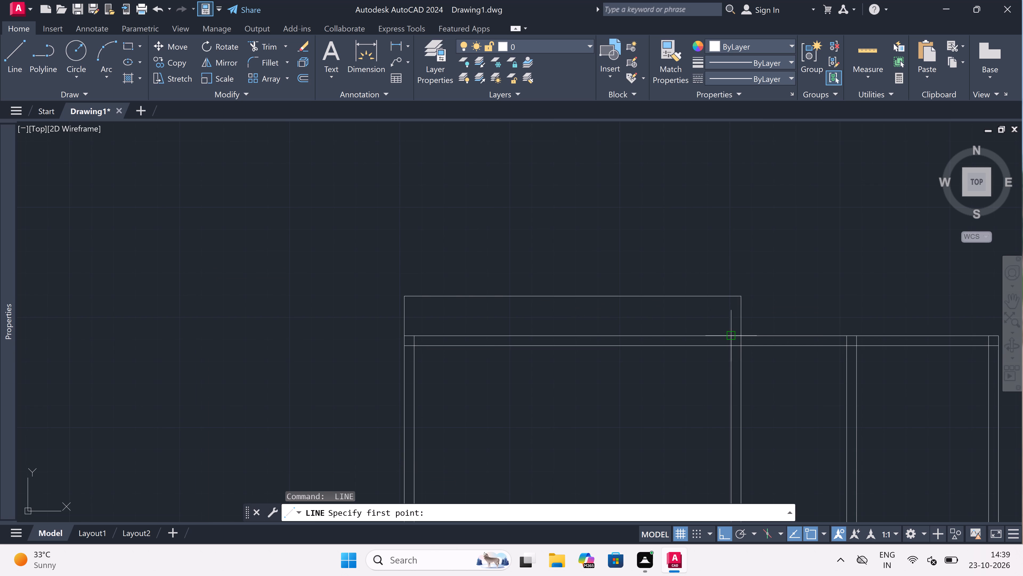
drag(730, 331, 730, 327)
click(726, 295)
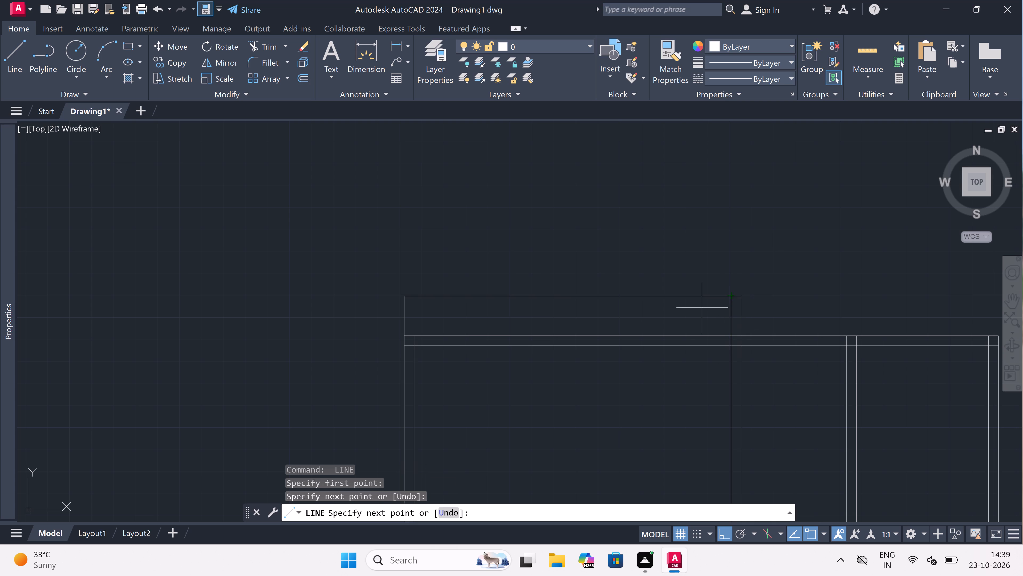
Draw the inner face of the left block projection's left side wall from the top wall up to the projection's top line.
key(Escape)
key(space)
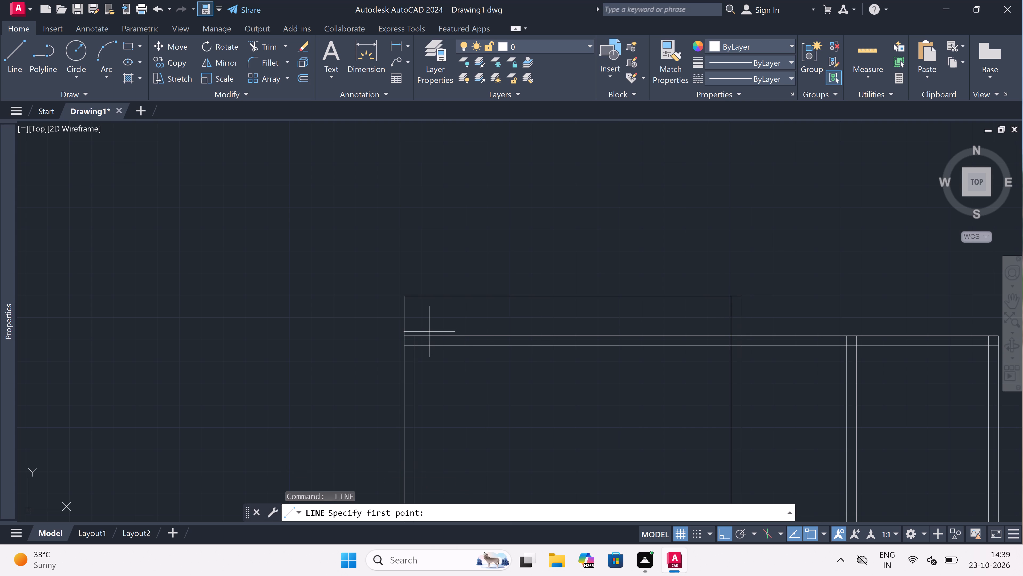
click(420, 342)
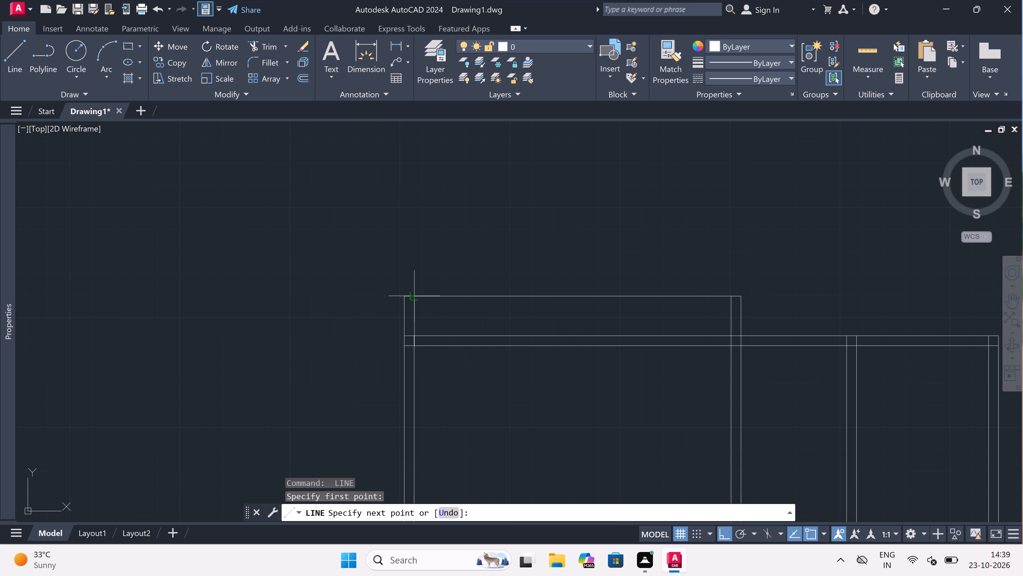
click(411, 295)
key(Escape)
Trim the overlapping lines where the left block's outer left wall meets its top wall, leaving an open junction below the projection.
text(tr)
key(space)
scroll(406, 333, up, 2)
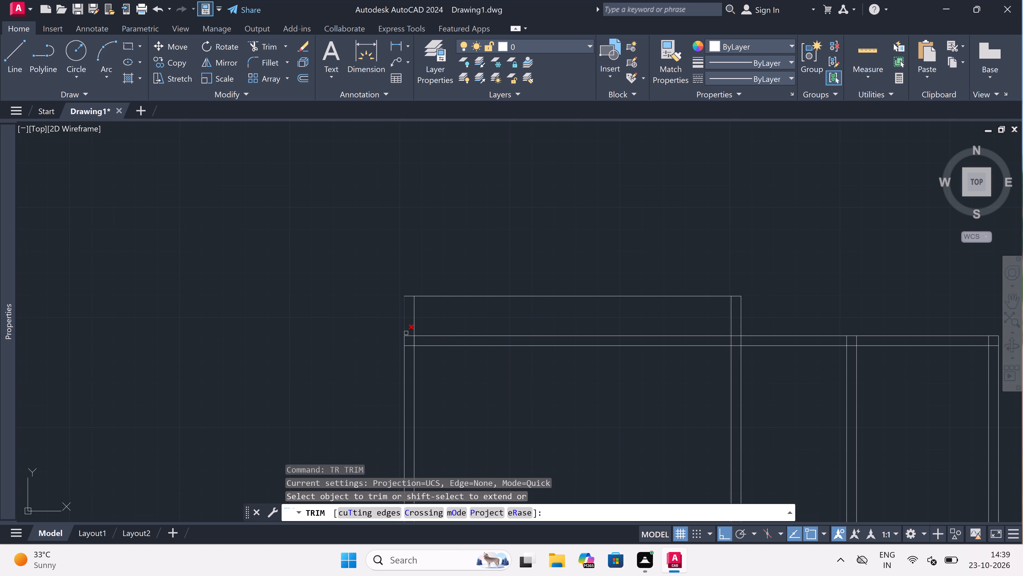
scroll(406, 333, up, 2)
click(407, 326)
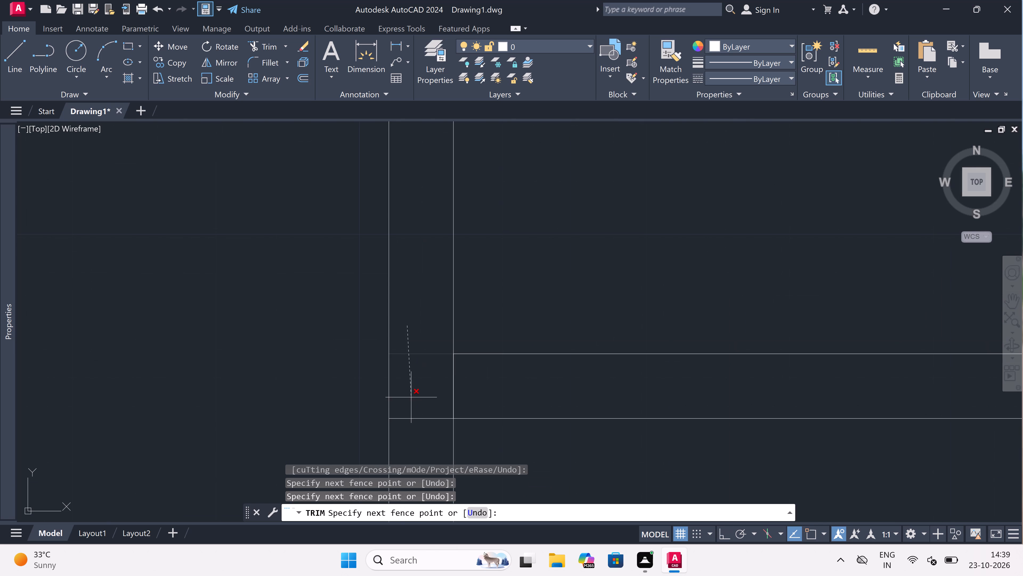
drag(412, 447, 414, 442)
click(425, 391)
click(537, 386)
Trim the crossing lines where the first room's right wall meets the top wall below the projection's right side.
scroll(317, 380, down, 6)
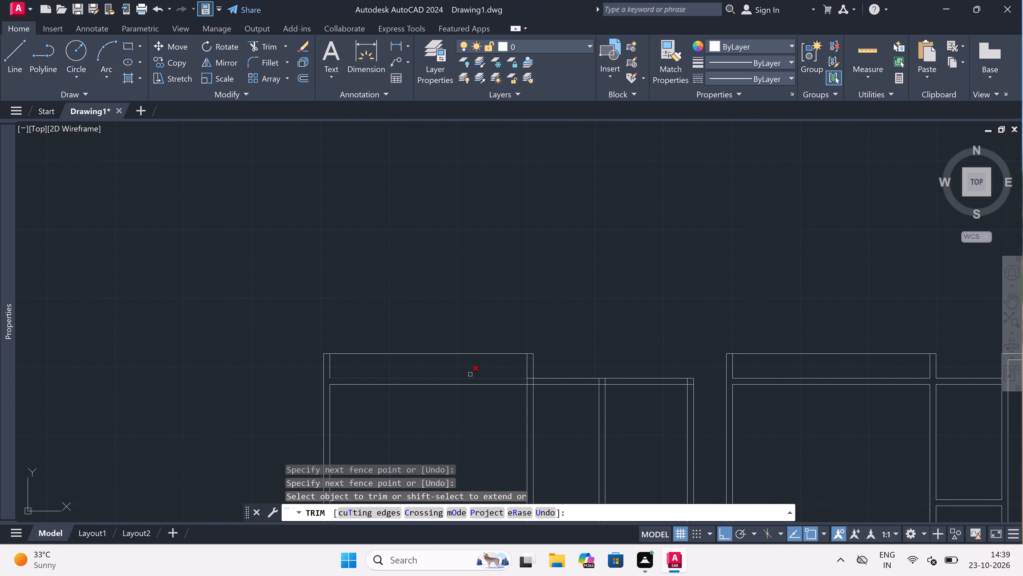
scroll(531, 386, up, 7)
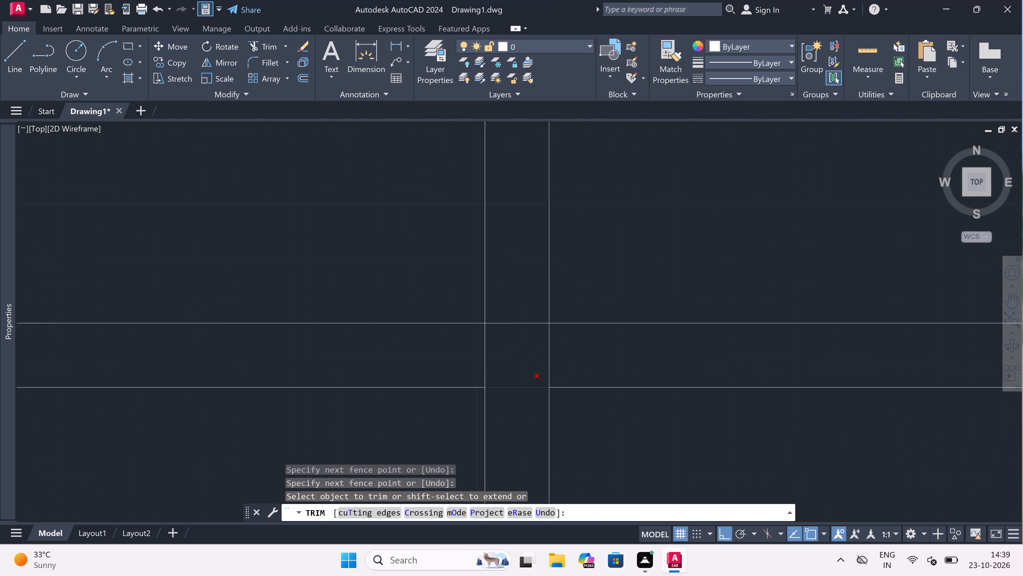
drag(538, 418, 536, 411)
drag(484, 251, 485, 254)
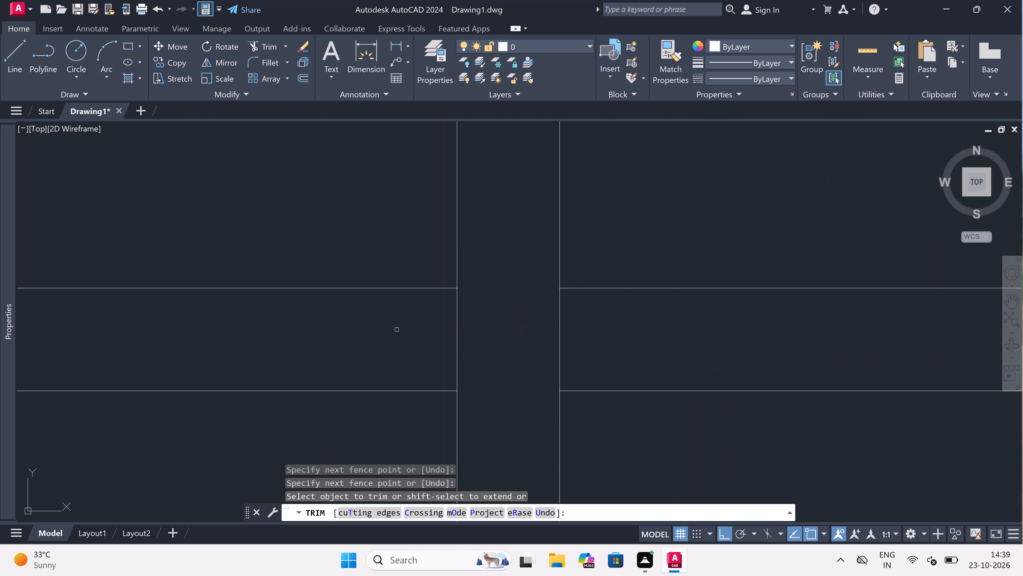
click(396, 330)
click(679, 339)
Trim the second partition's lines inside the left block's top wall and the wall's inner face between the partition's faces.
scroll(392, 346, down, 6)
scroll(492, 341, up, 3)
scroll(394, 370, up, 2)
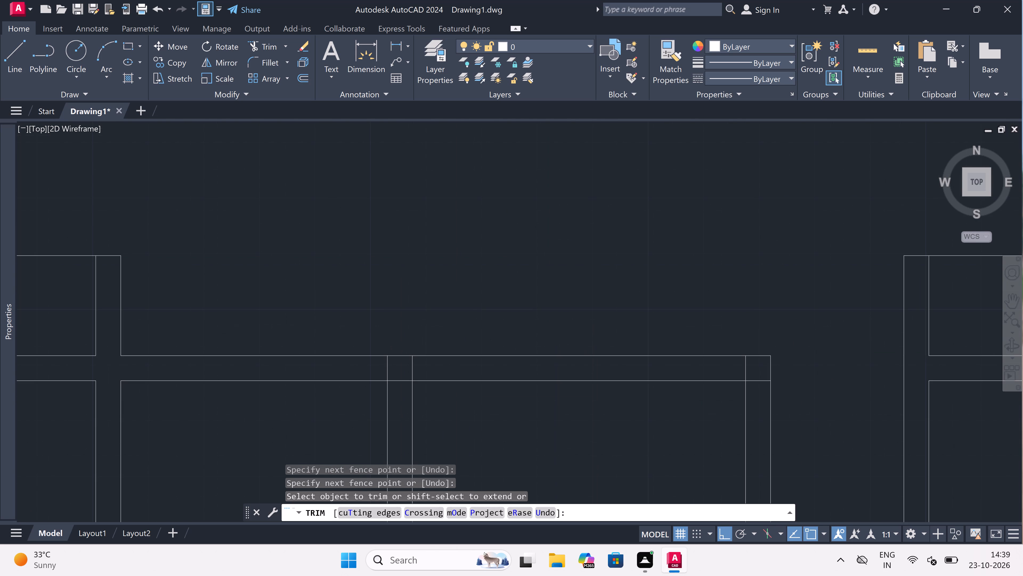
drag(328, 369, 334, 368)
click(616, 369)
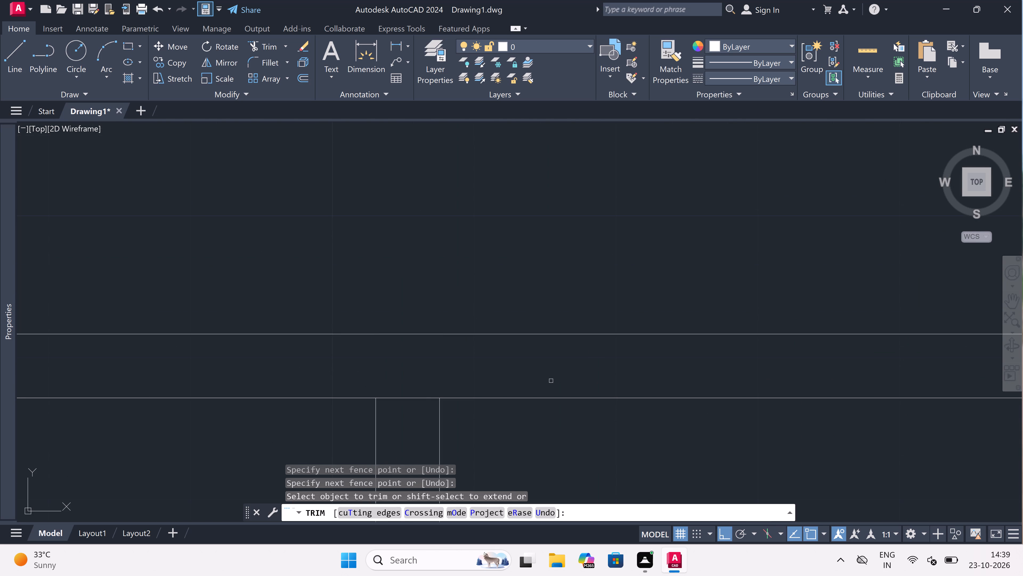
click(426, 399)
Trim the overlapping inner wall lines at the left block's top right corner.
scroll(427, 381, down, 5)
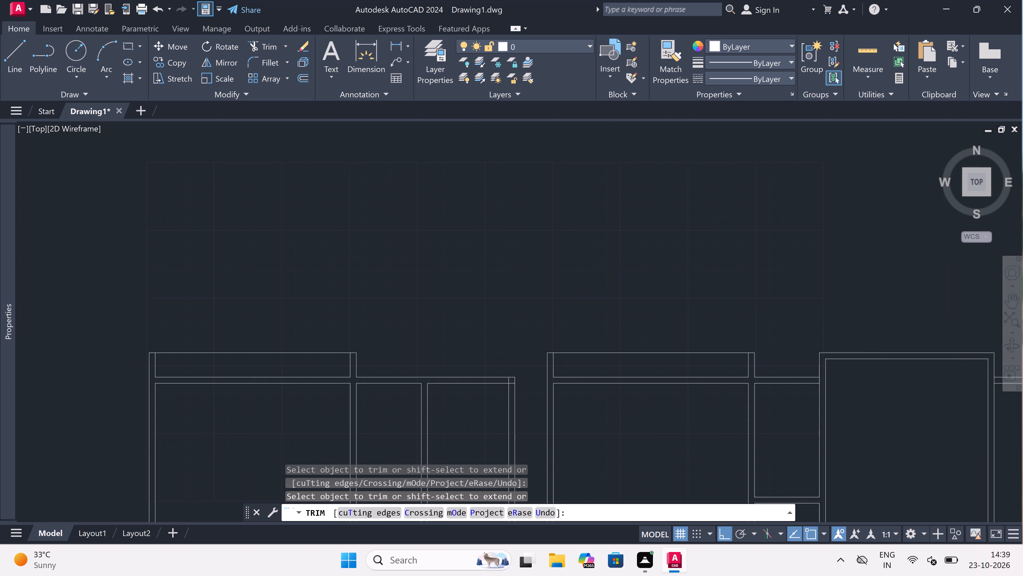
scroll(534, 378, up, 1)
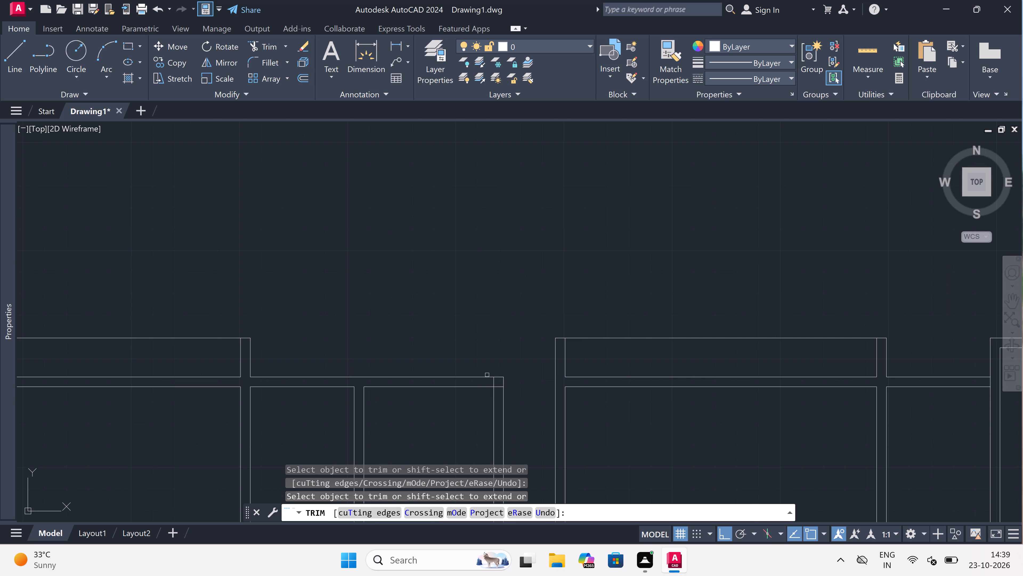
scroll(498, 381, up, 4)
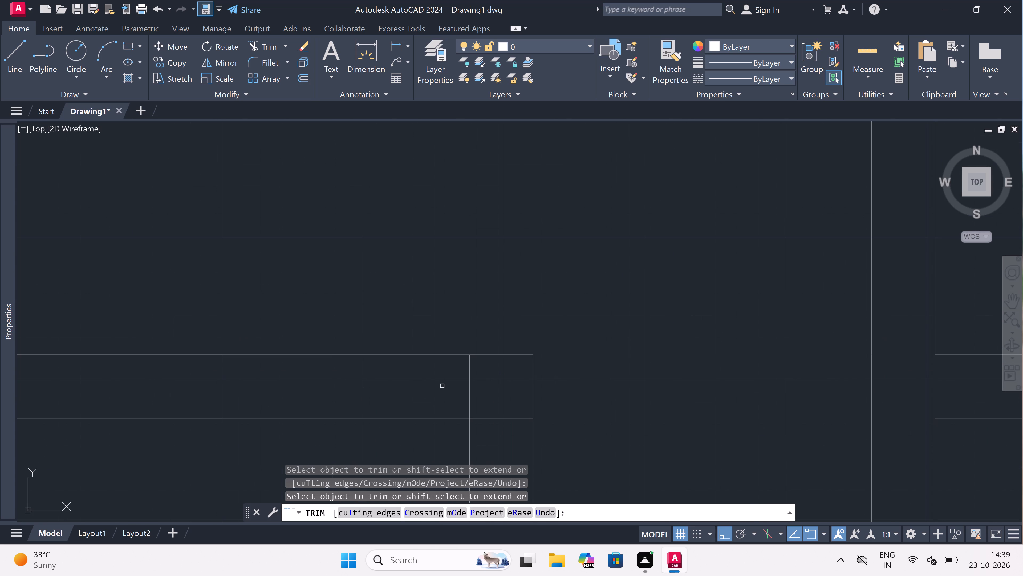
click(442, 386)
click(510, 380)
drag(509, 421, 508, 418)
click(506, 403)
Trim the overlapping lines where the left block's middle horizontal wall meets its outer left wall.
scroll(440, 303, down, 6)
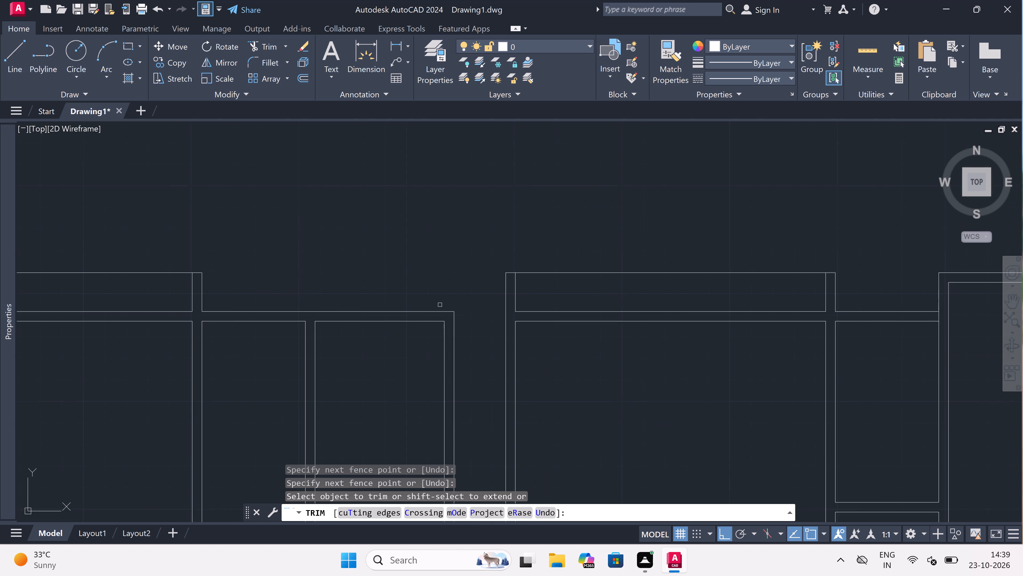
scroll(440, 306, down, 4)
scroll(431, 378, up, 3)
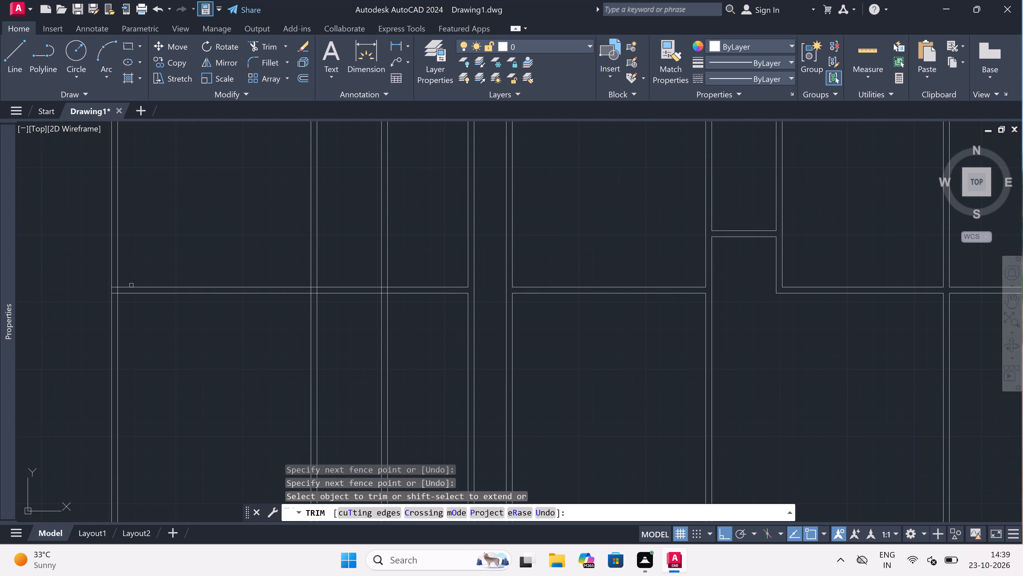
scroll(94, 279, up, 2)
scroll(115, 303, up, 2)
scroll(165, 281, up, 1)
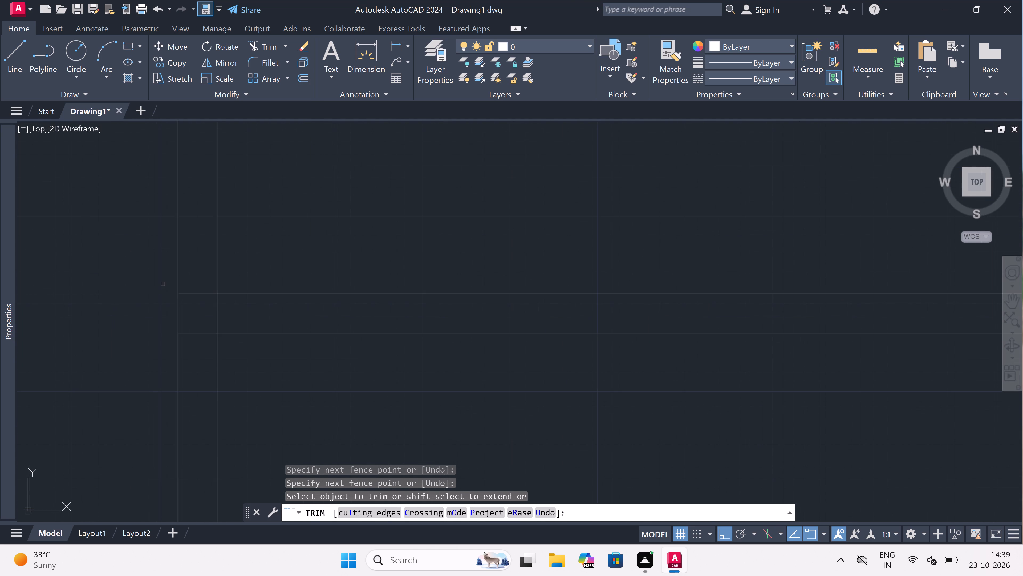
click(209, 271)
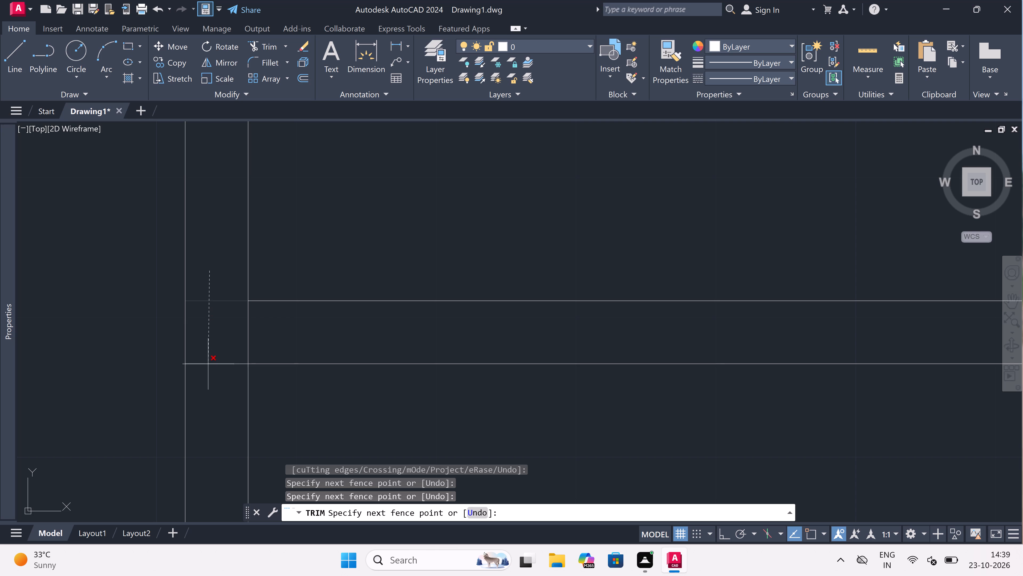
drag(209, 383, 210, 373)
drag(213, 332, 226, 332)
click(307, 330)
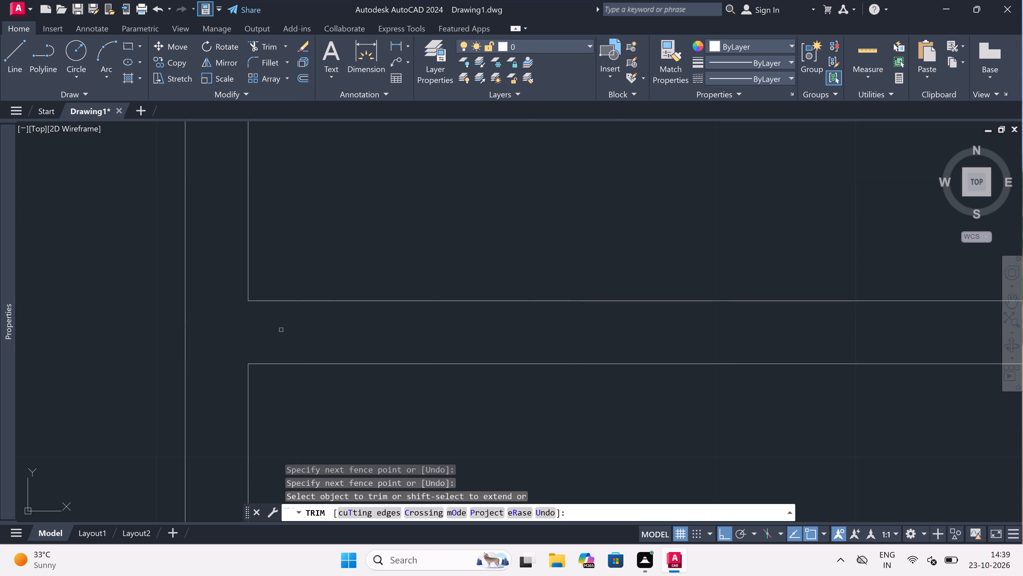
Trim the first partition's lines inside the middle horizontal wall and that wall's upper face between the partition's faces.
scroll(211, 330, down, 5)
scroll(421, 323, up, 2)
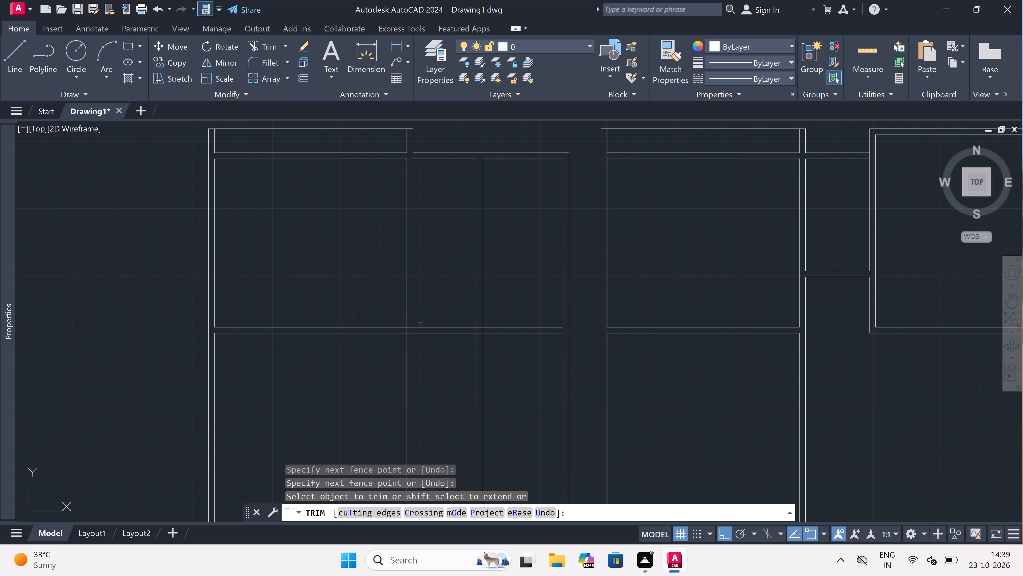
scroll(421, 323, up, 2)
scroll(360, 337, up, 1)
drag(354, 343, 354, 349)
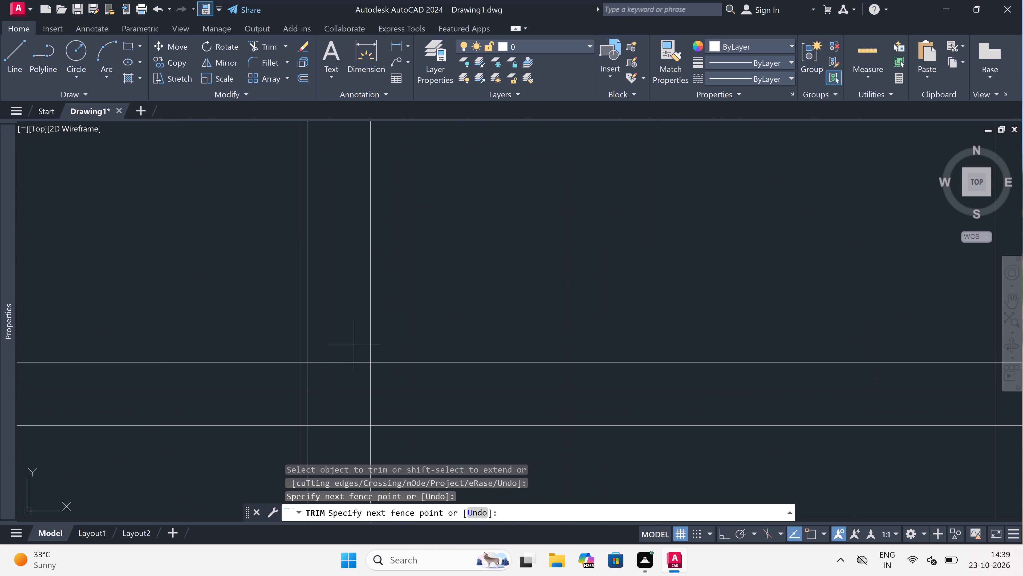
click(294, 397)
drag(371, 385, 376, 386)
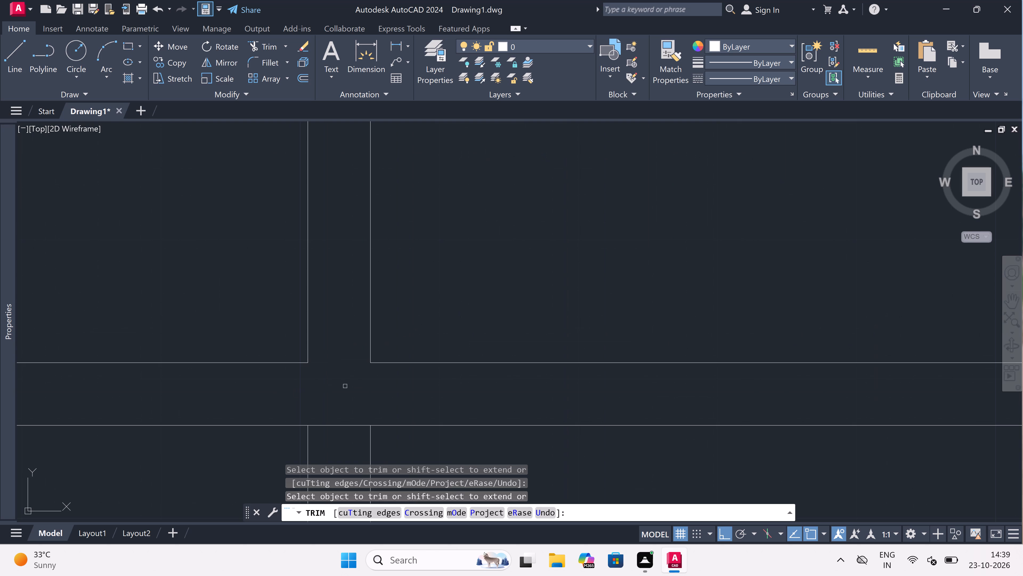
Trim the second partition's lines inside the middle horizontal wall and that wall's upper face between the partition's faces.
scroll(311, 387, down, 3)
drag(311, 390, 321, 389)
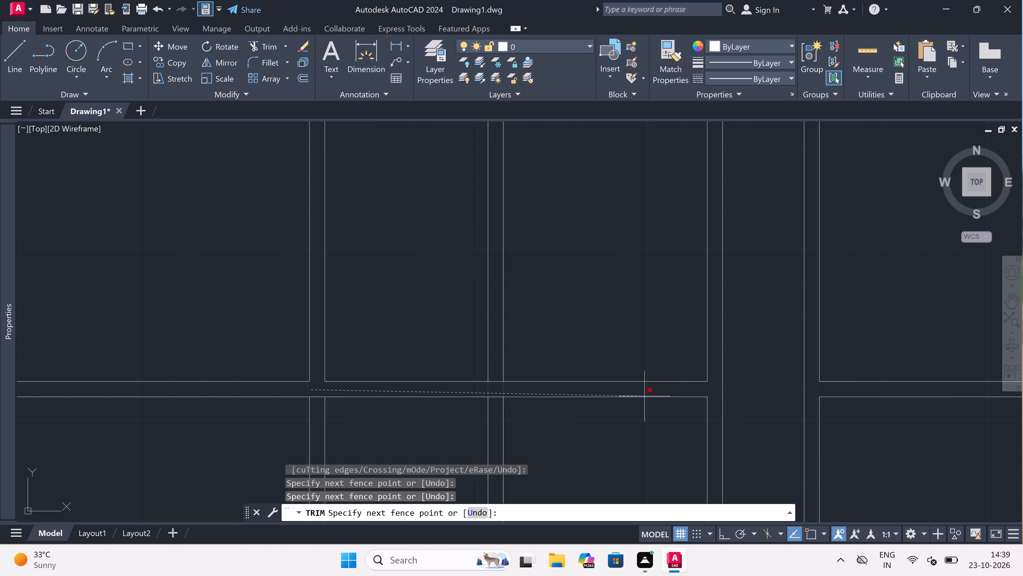
click(644, 394)
scroll(508, 384, up, 1)
click(499, 386)
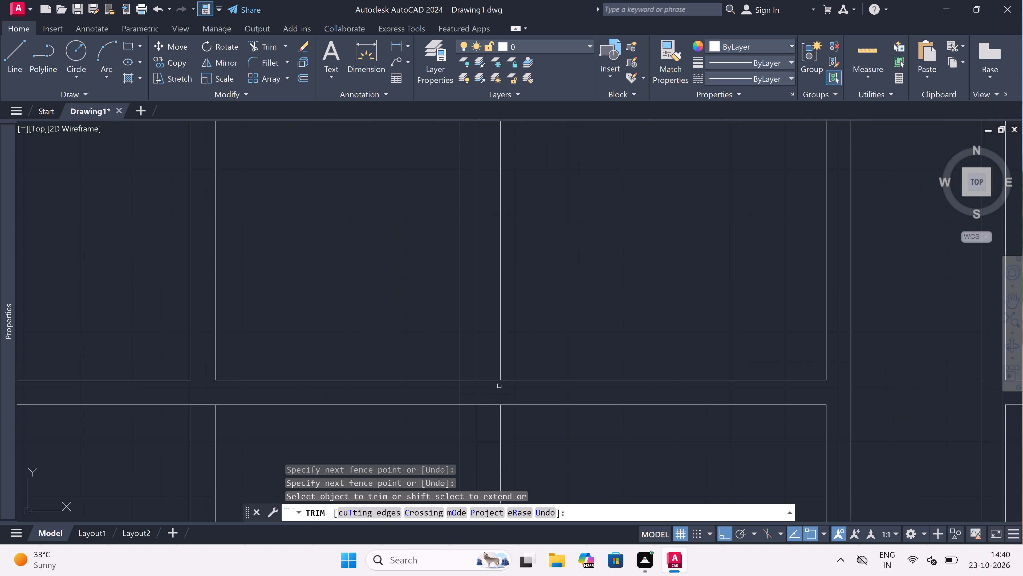
click(487, 363)
scroll(438, 335, down, 4)
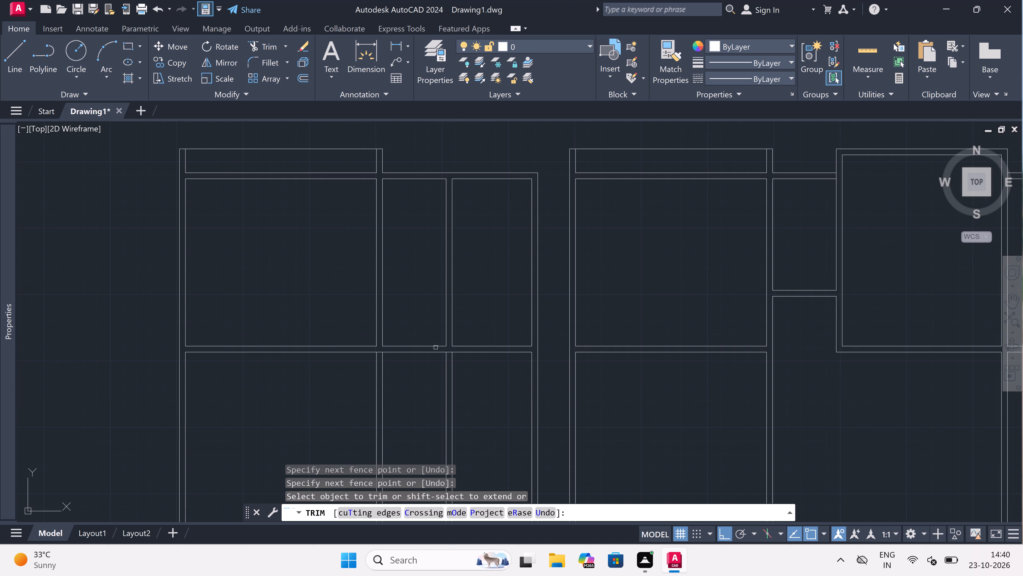
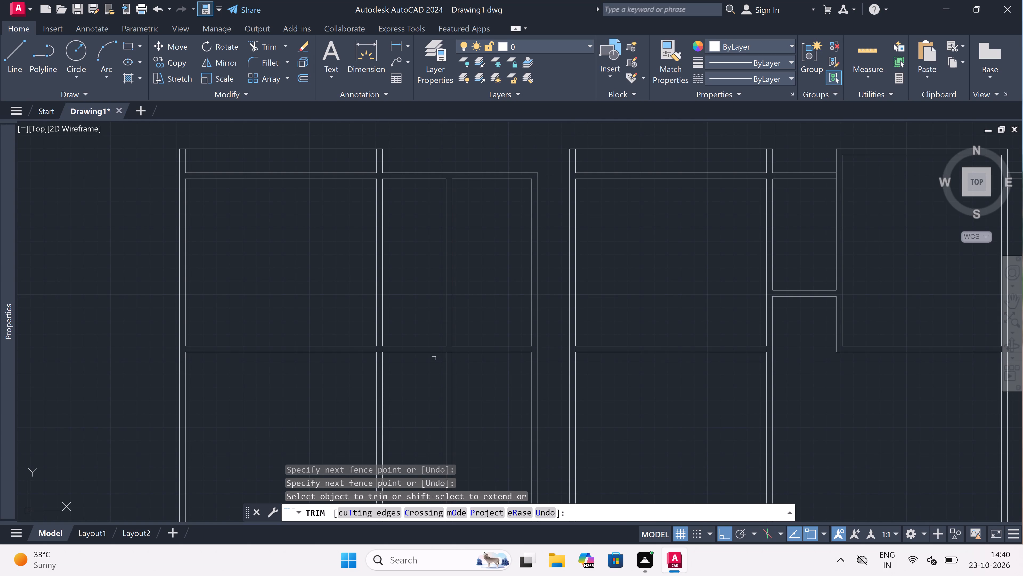
Trim both partitions' lines below the left block's middle horizontal wall.
click(366, 393)
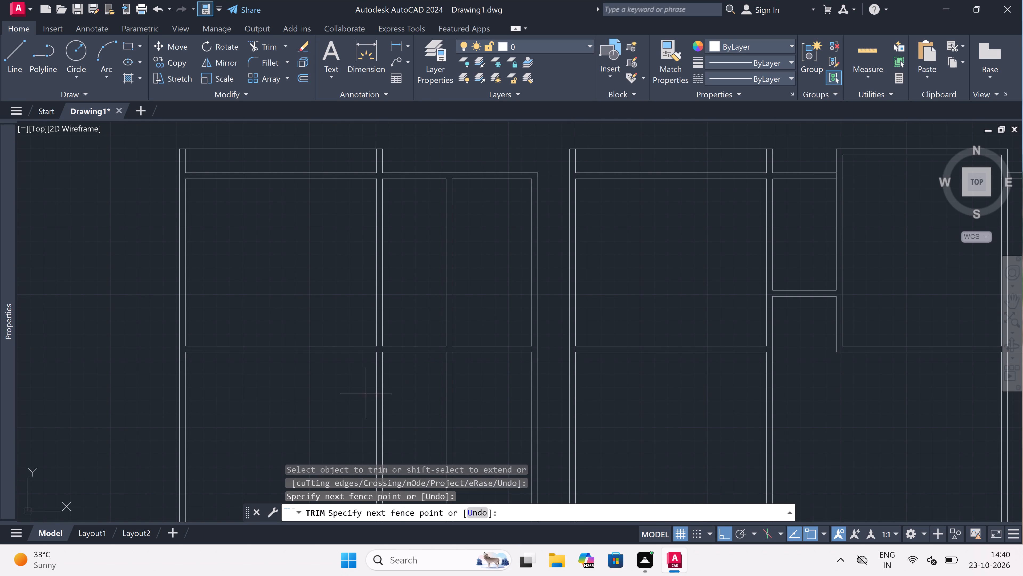
click(458, 384)
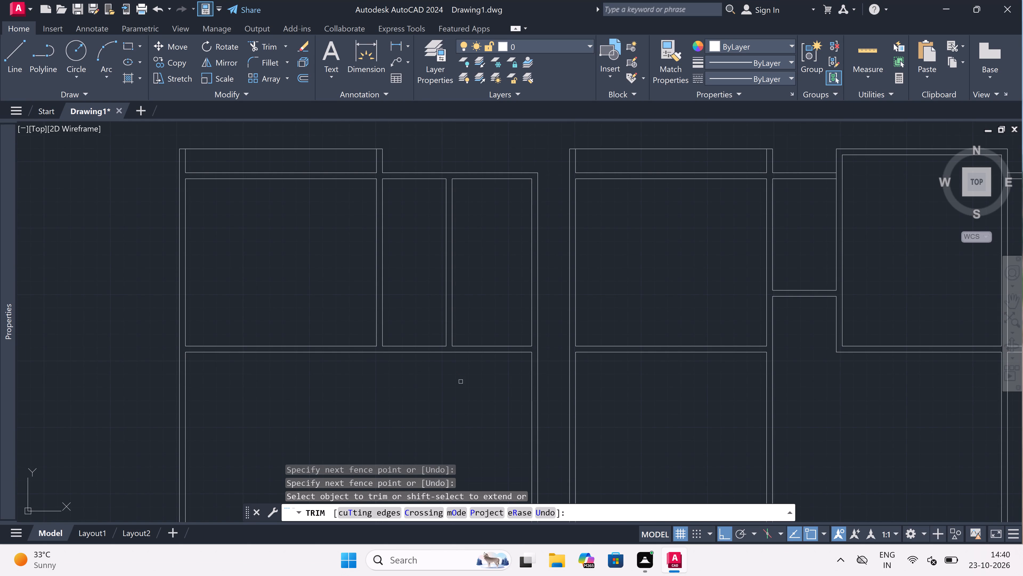
scroll(461, 378, down, 3)
scroll(365, 360, up, 2)
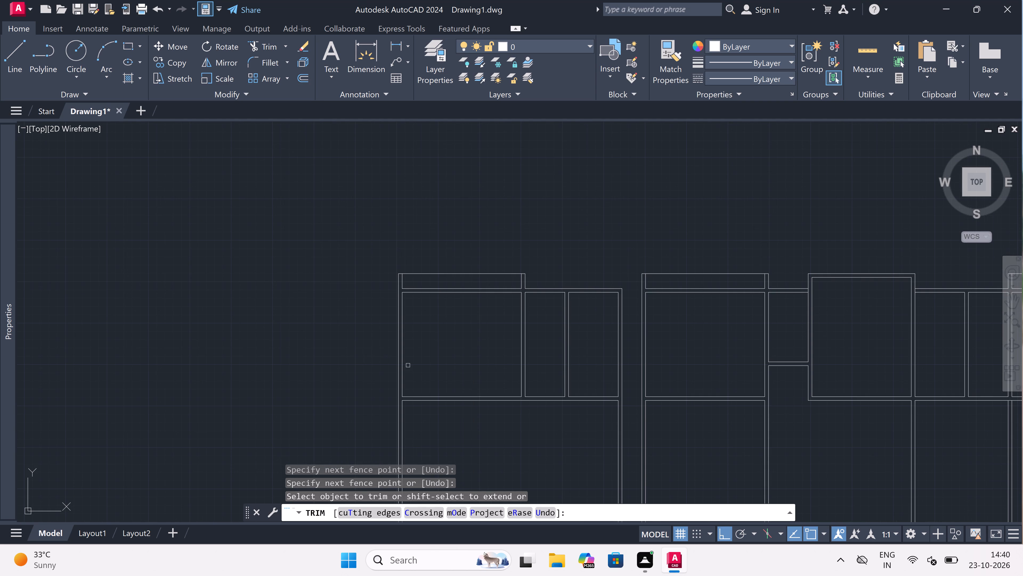
key(Escape)
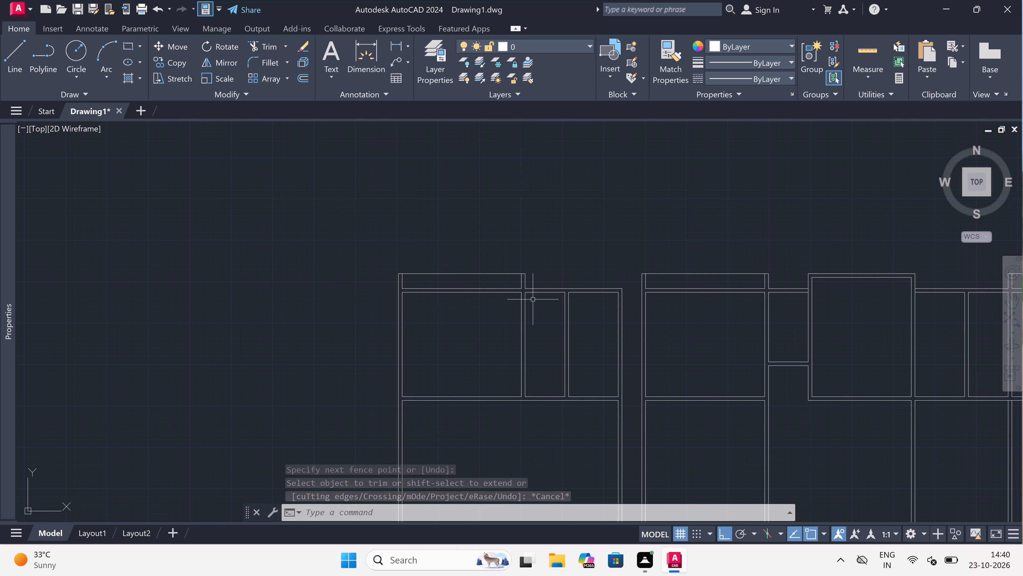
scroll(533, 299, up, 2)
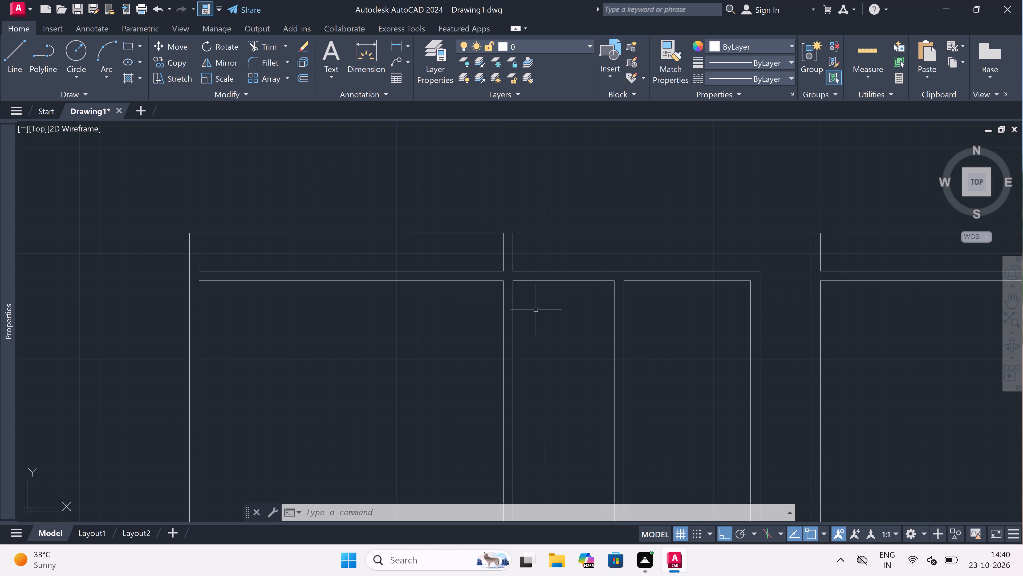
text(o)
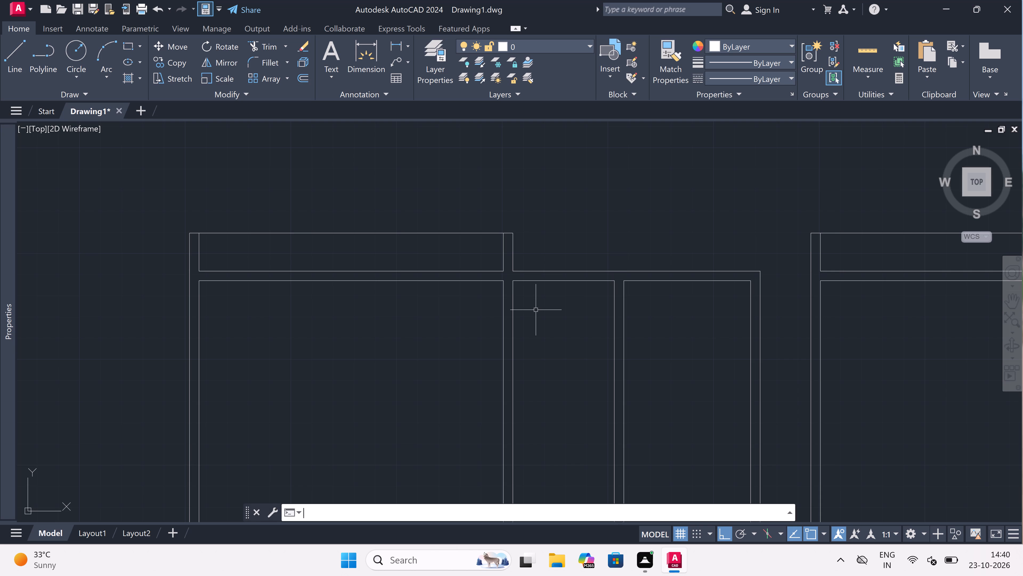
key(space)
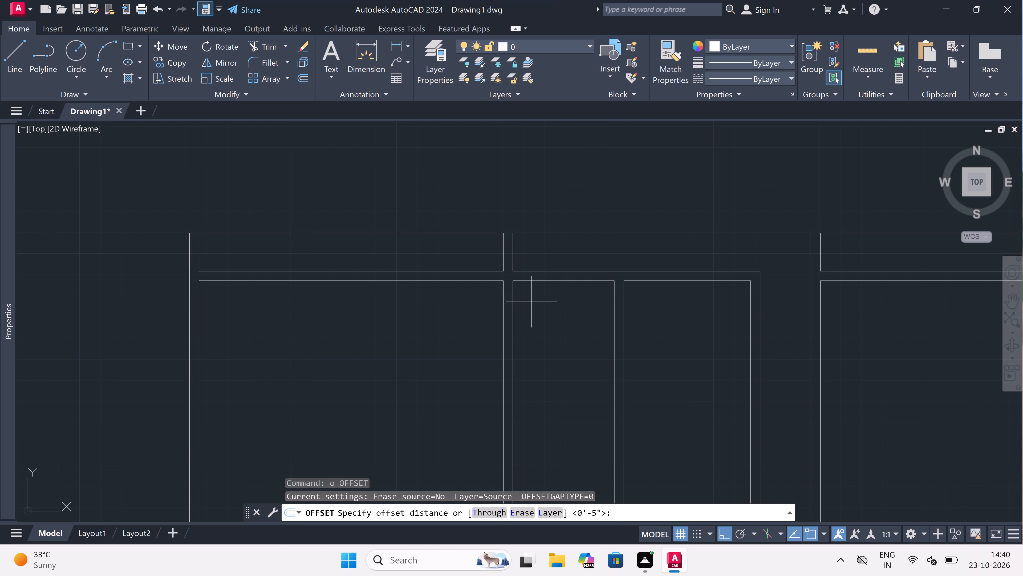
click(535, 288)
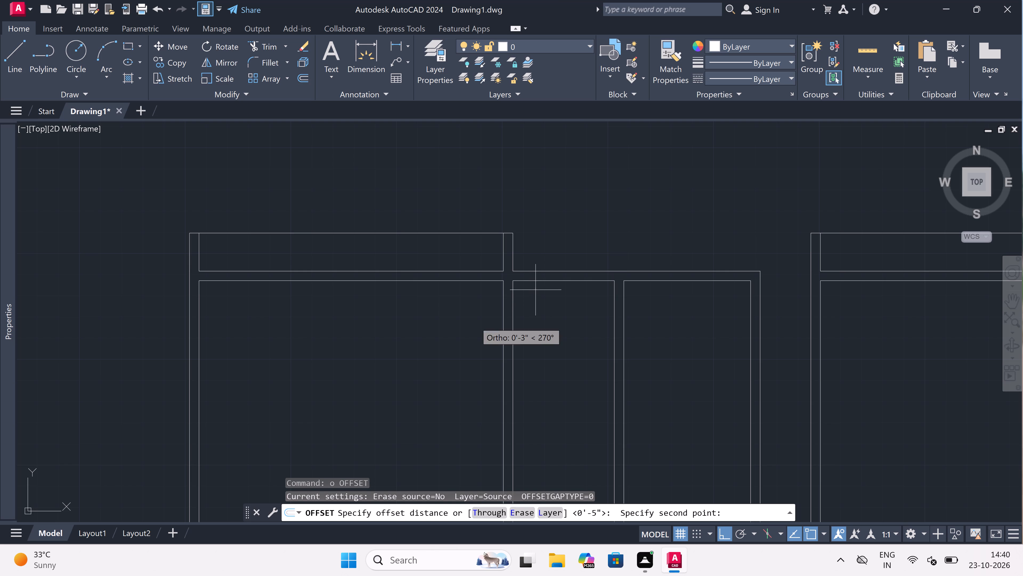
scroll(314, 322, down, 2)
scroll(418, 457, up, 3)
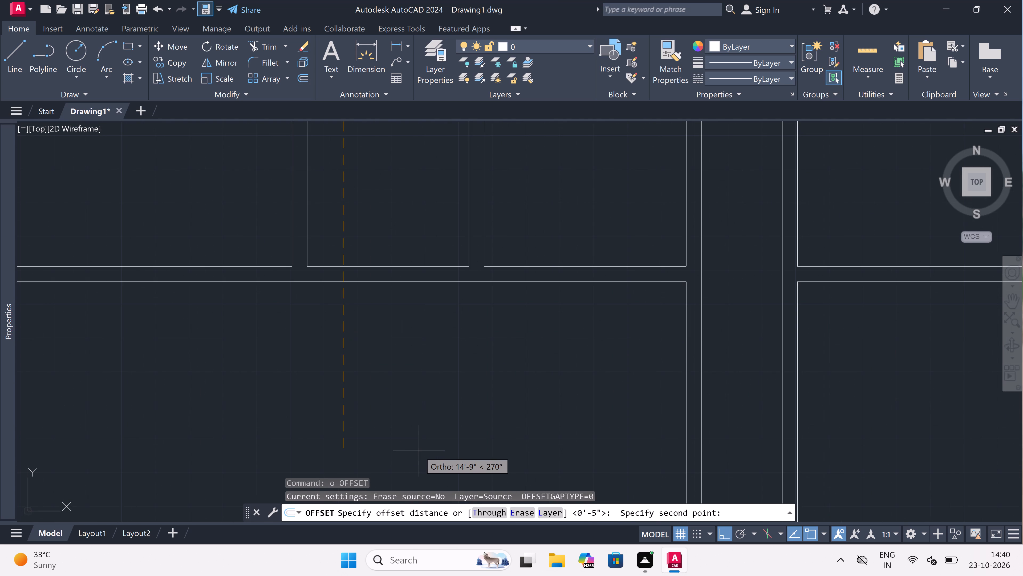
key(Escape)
Offset the top wall's inner line between the left block's two partitions 6'6" downward.
key(space)
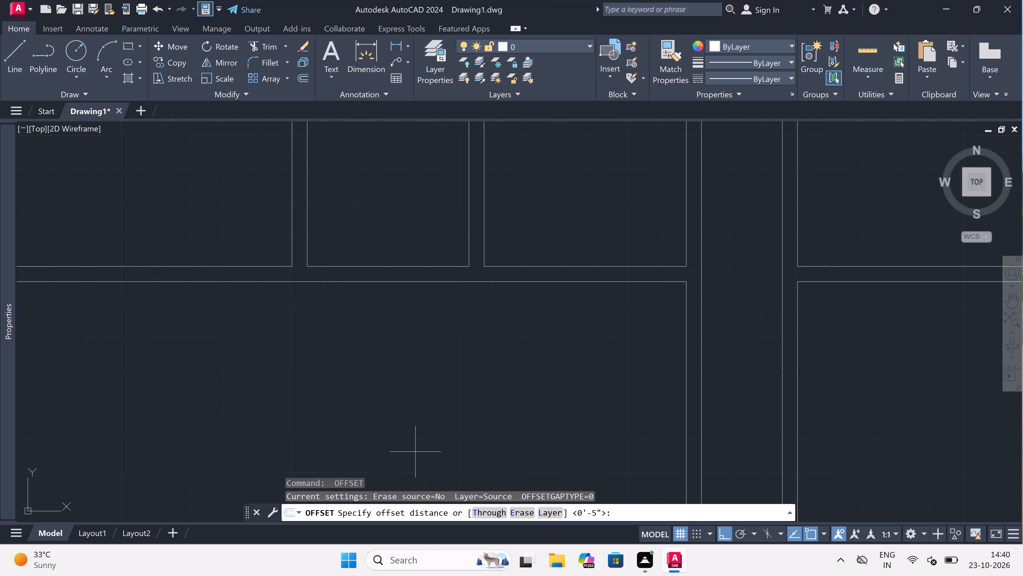
scroll(393, 424, down, 3)
scroll(407, 334, up, 1)
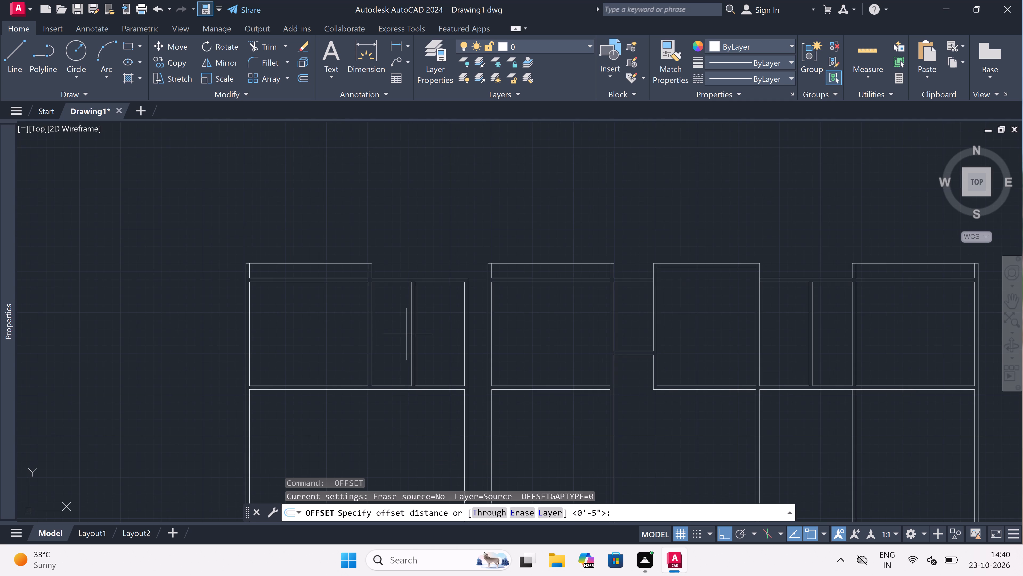
drag(382, 251, 382, 258)
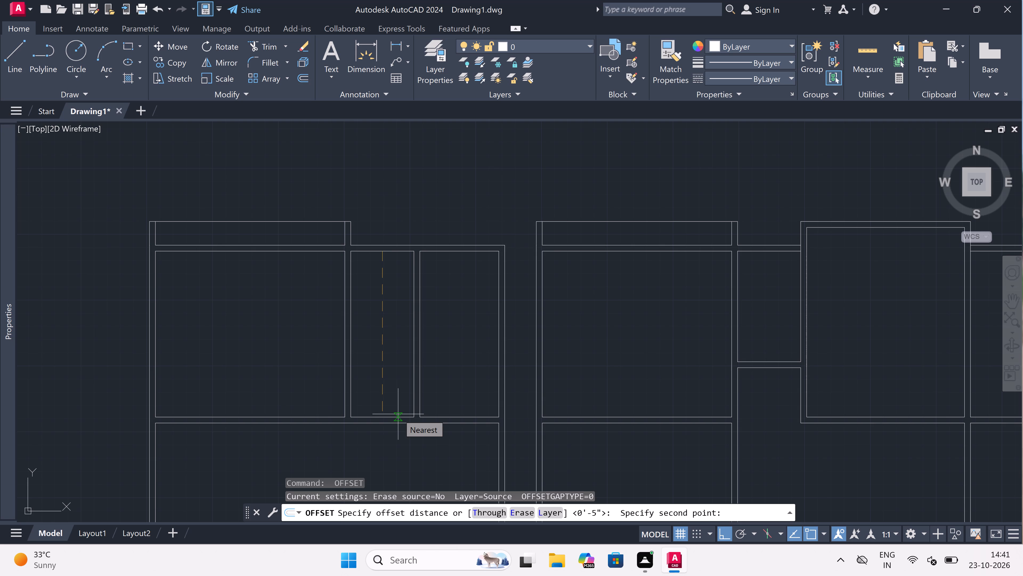
key(6)
text('6)
text(")
key(space)
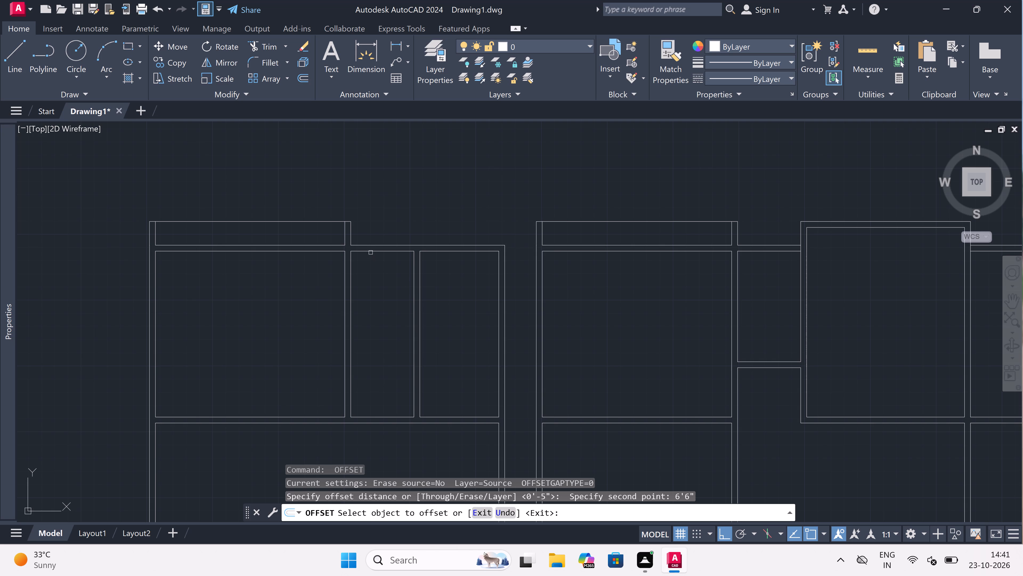
drag(371, 253, 377, 286)
click(407, 419)
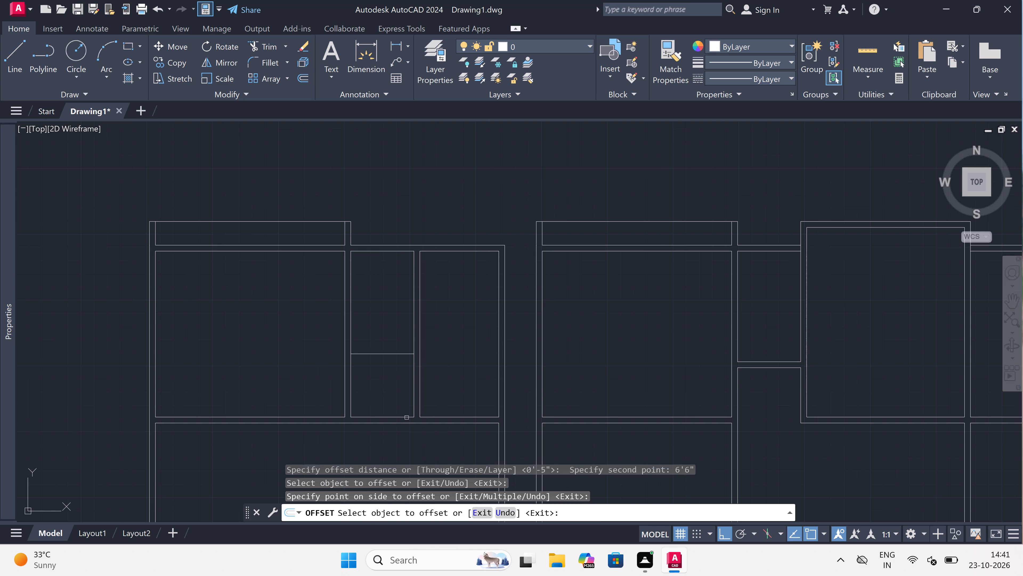
key(Escape)
Offset the new cross line between the partitions 4.5" downward to form the cross wall's second face.
key(space)
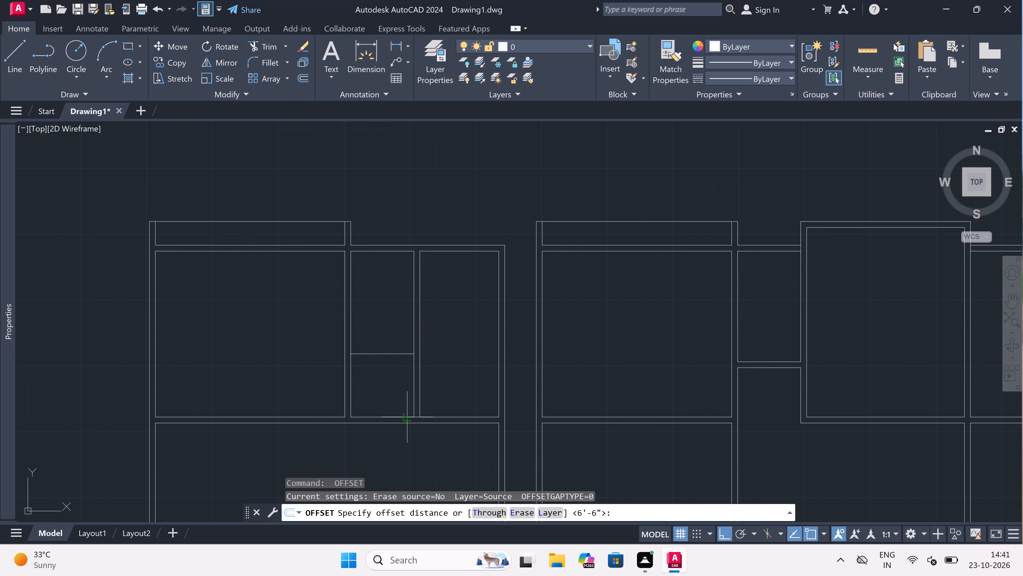
scroll(352, 359, up, 1)
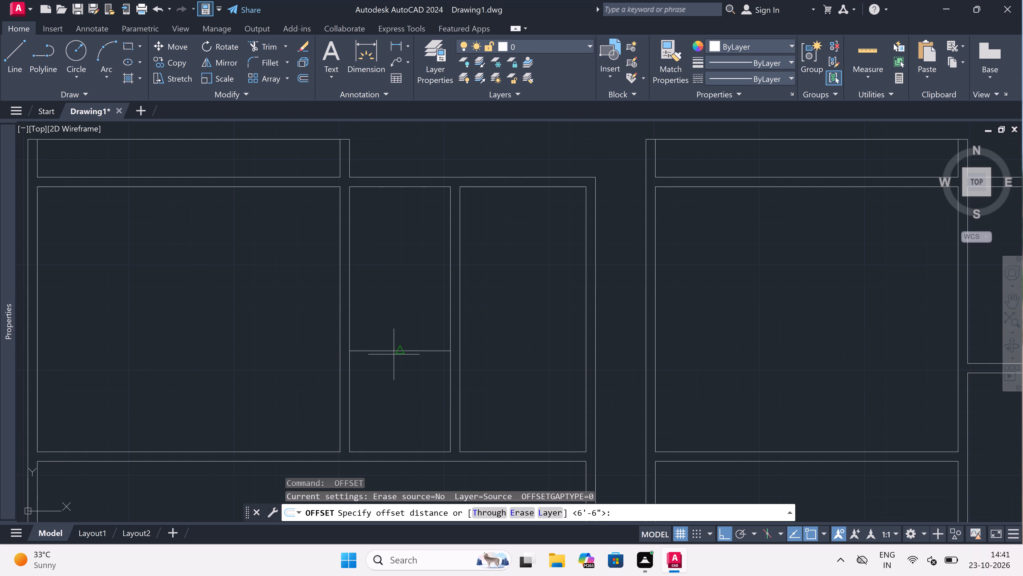
drag(394, 349, 396, 367)
scroll(387, 386, up, 3)
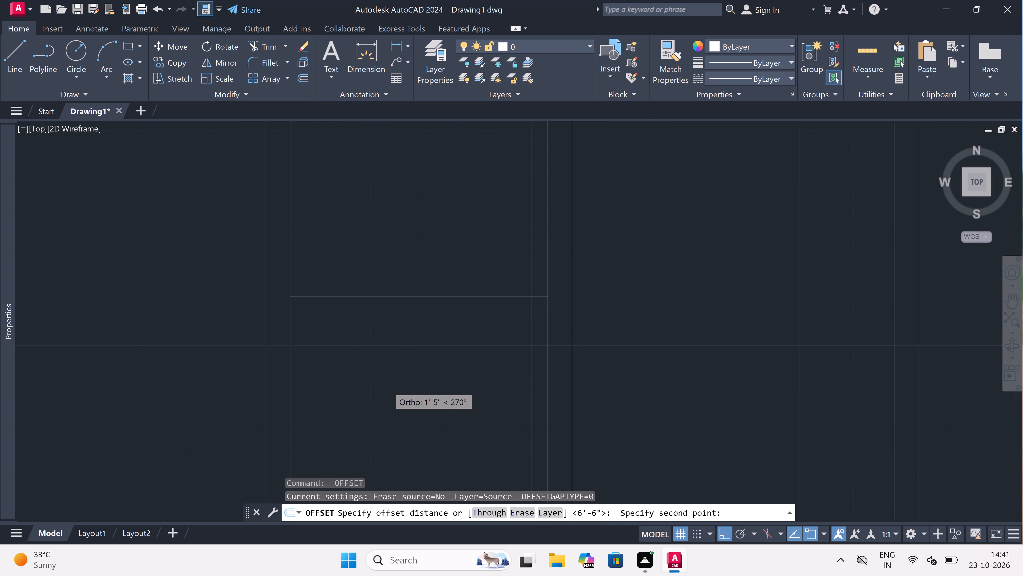
key(4)
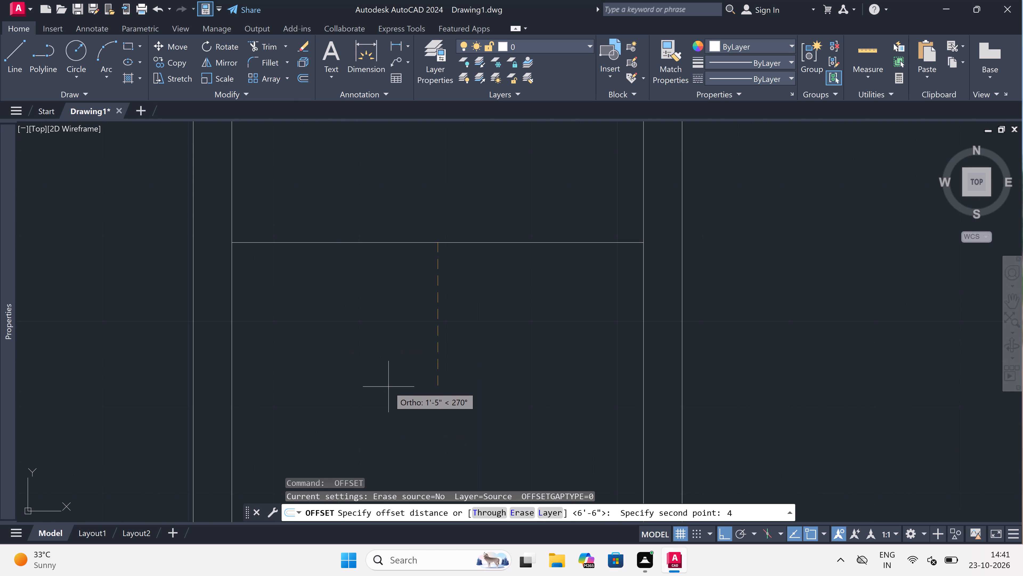
text(.5)
key(shift+quotedbl)
key(space)
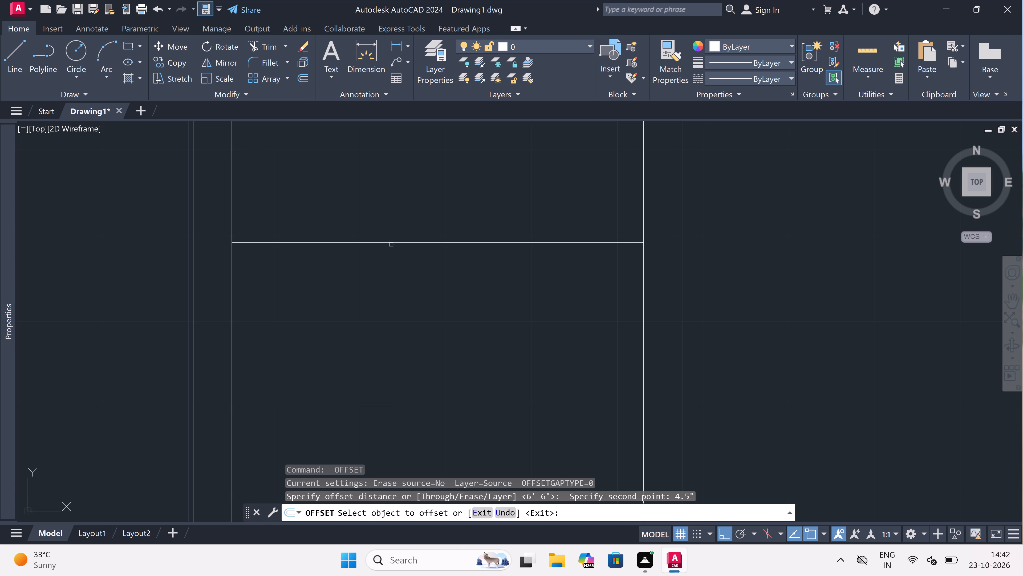
drag(391, 244, 389, 258)
click(374, 313)
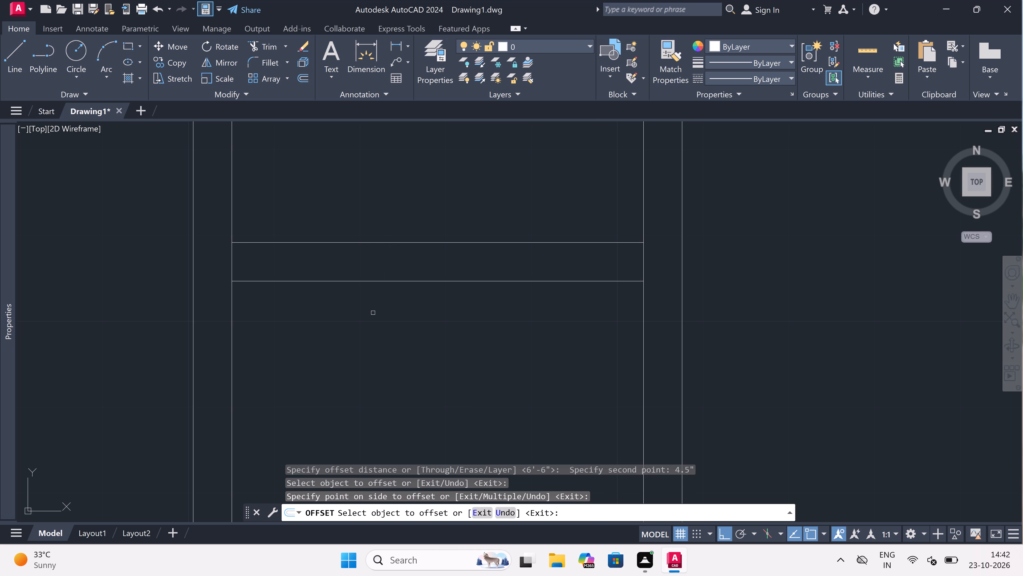
key(Escape)
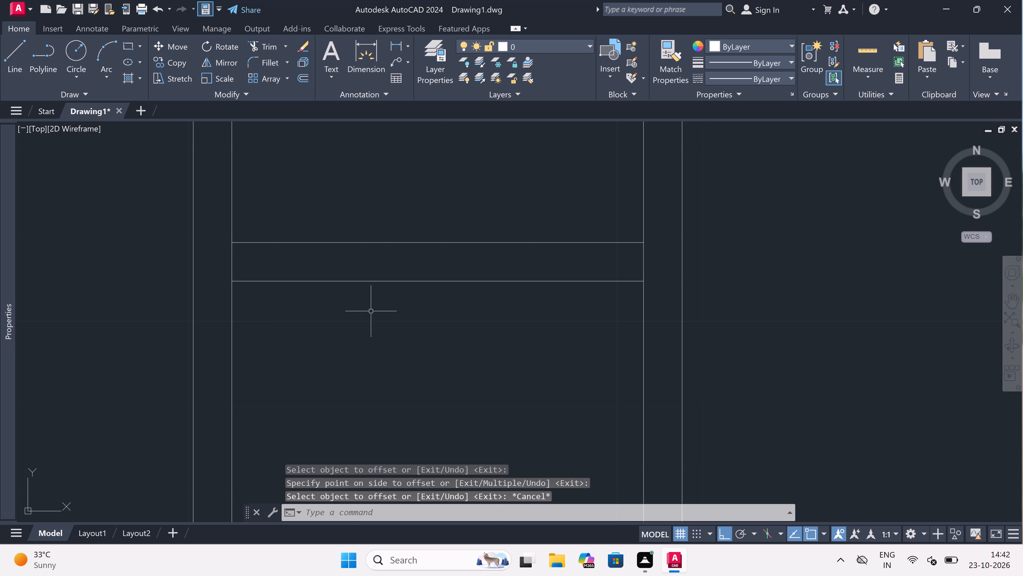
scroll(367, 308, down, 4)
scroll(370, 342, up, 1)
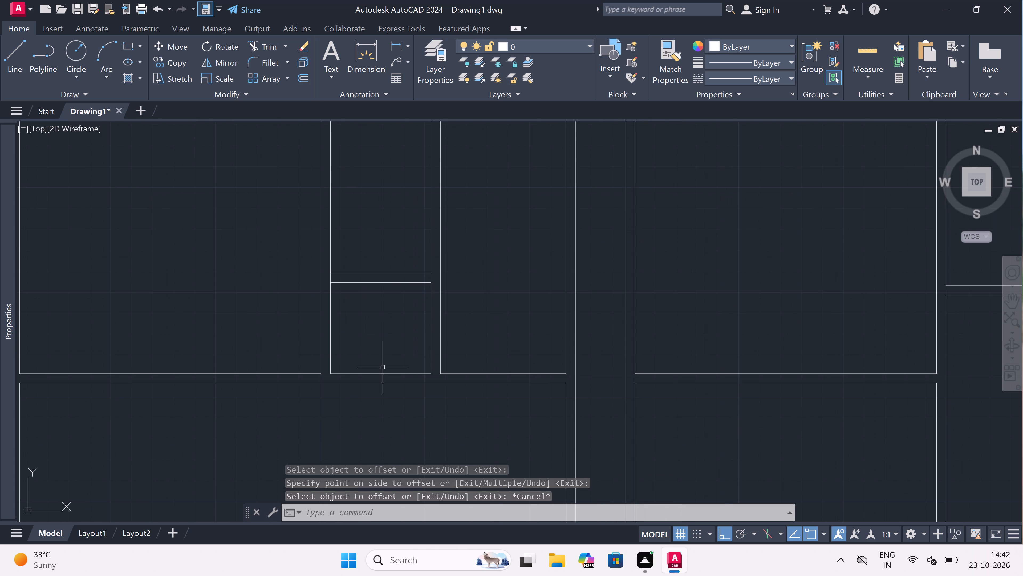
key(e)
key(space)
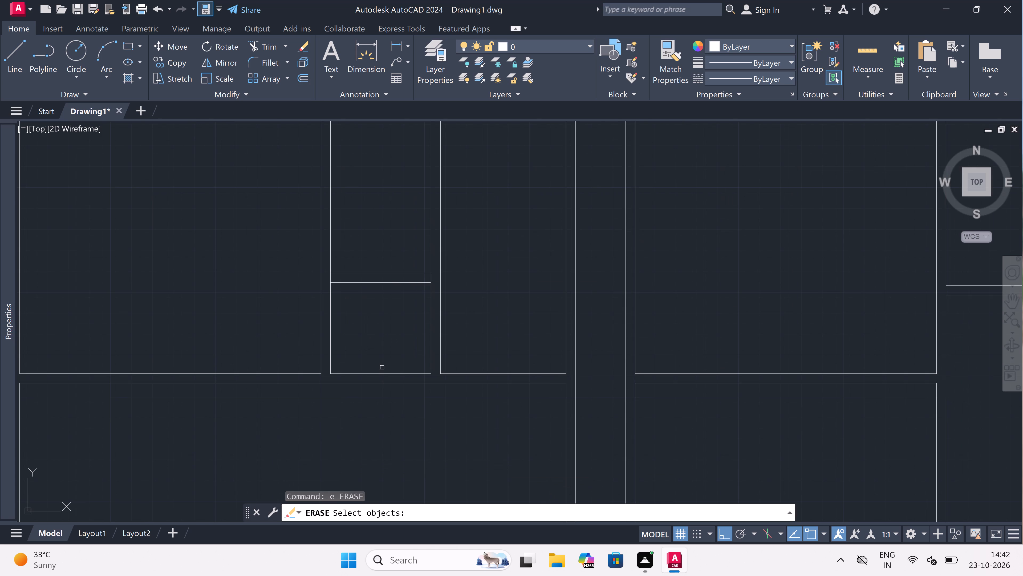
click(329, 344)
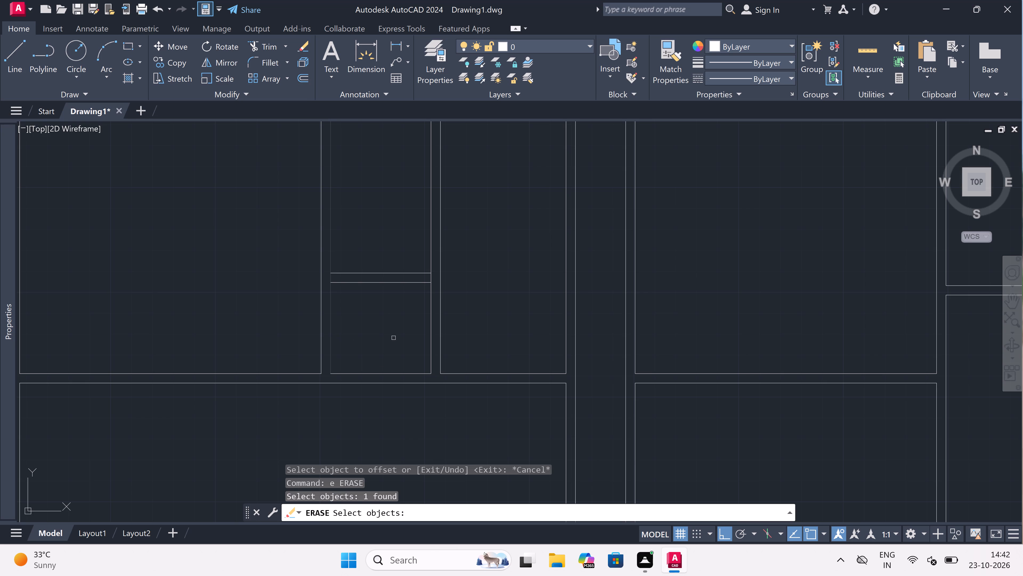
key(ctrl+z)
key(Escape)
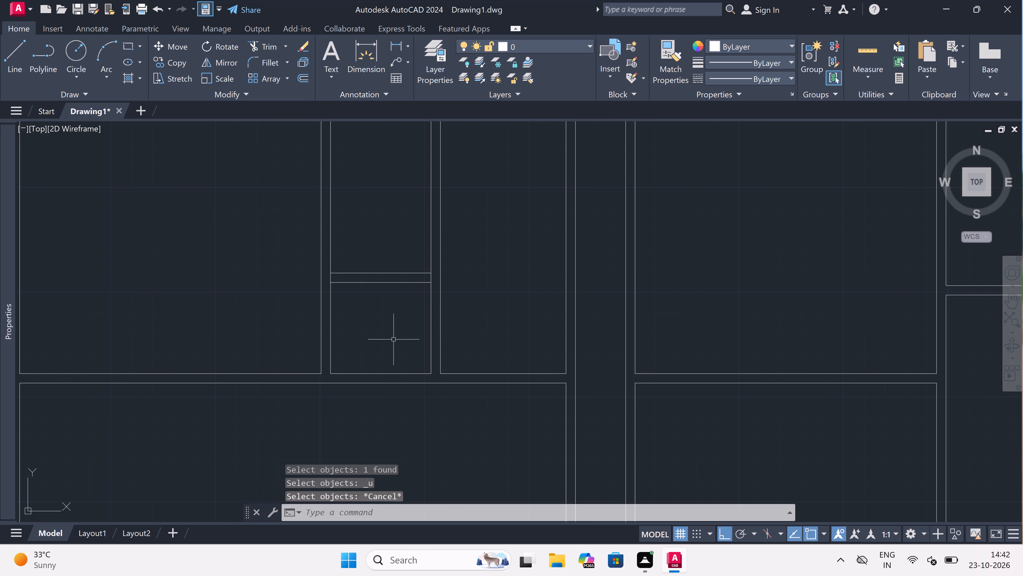
Extend both partitions' lines down to the lower face of the left block's middle horizontal wall.
text(ex)
key(space)
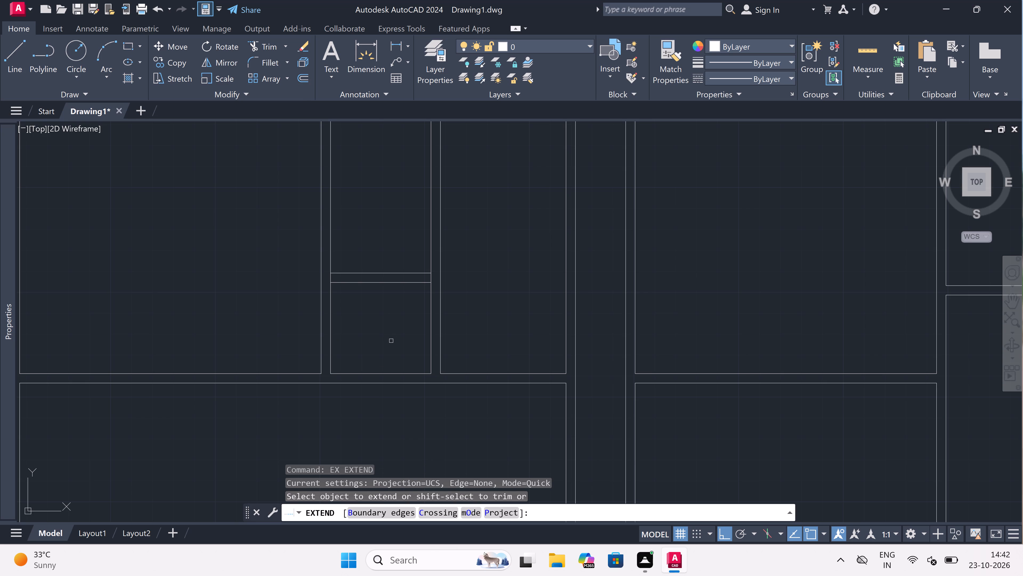
drag(371, 347, 368, 348)
click(152, 356)
click(356, 357)
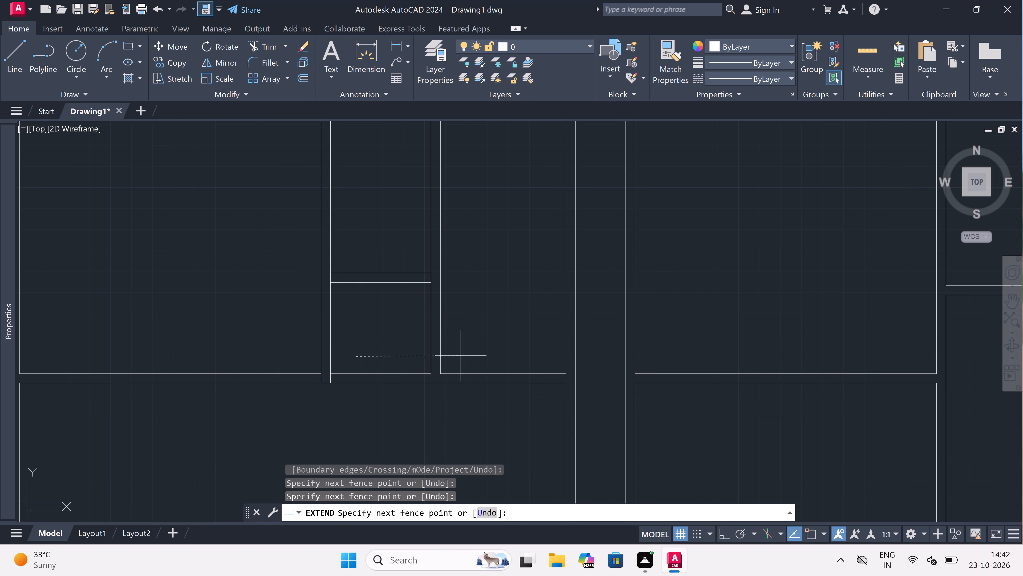
click(504, 355)
key(Escape)
Trim both faces of the middle horizontal wall between the left block's two partitions to open the passage.
key(t)
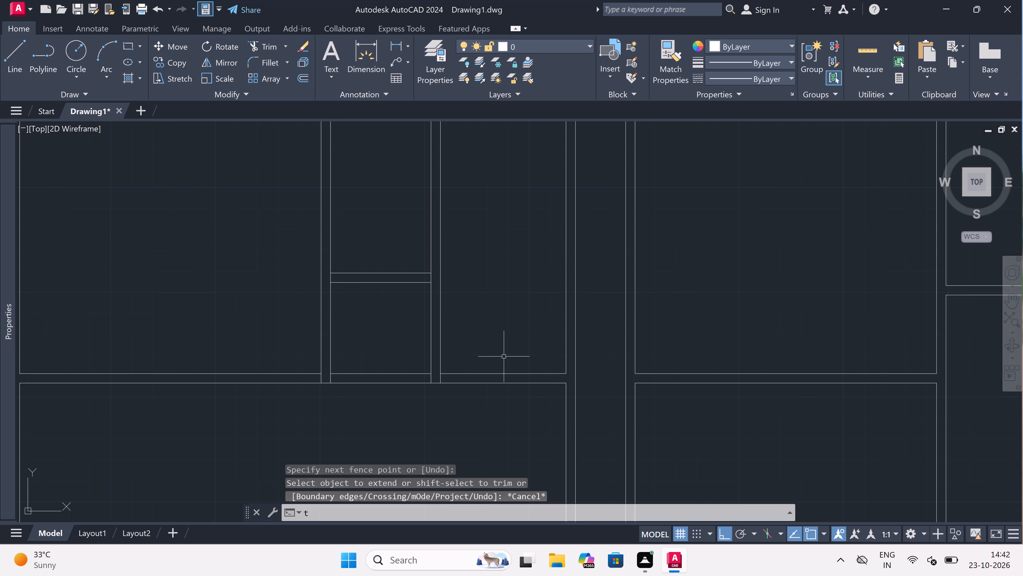
key(r)
key(space)
click(397, 362)
click(368, 412)
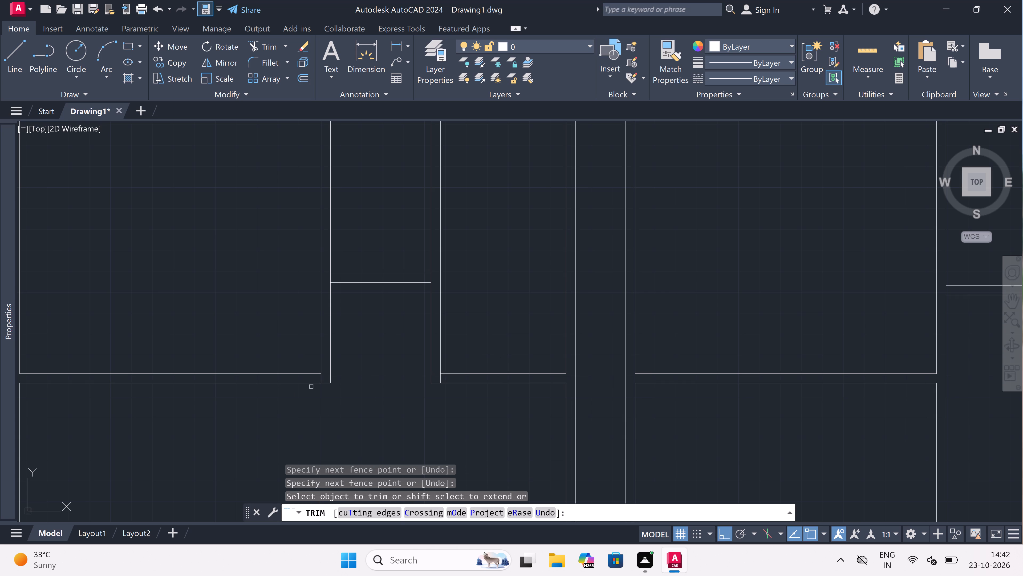
Trim the first partition's outer face line inside the middle horizontal wall at the passage's left corner.
scroll(320, 377, up, 3)
click(320, 379)
click(335, 383)
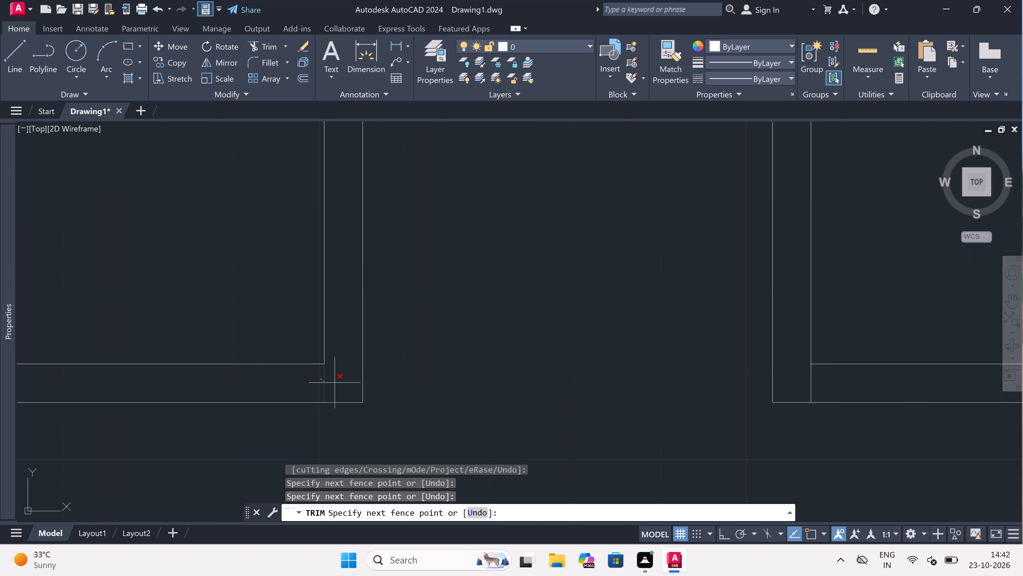
scroll(338, 385, down, 4)
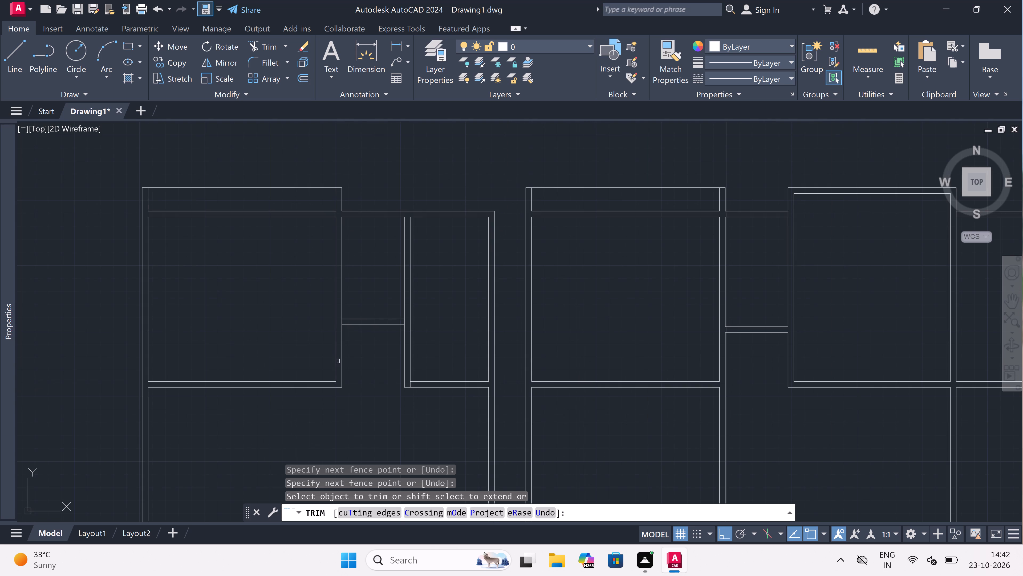
Trim the partition faces between the new cross wall's two lines at both of its ends.
scroll(343, 317, up, 3)
click(328, 328)
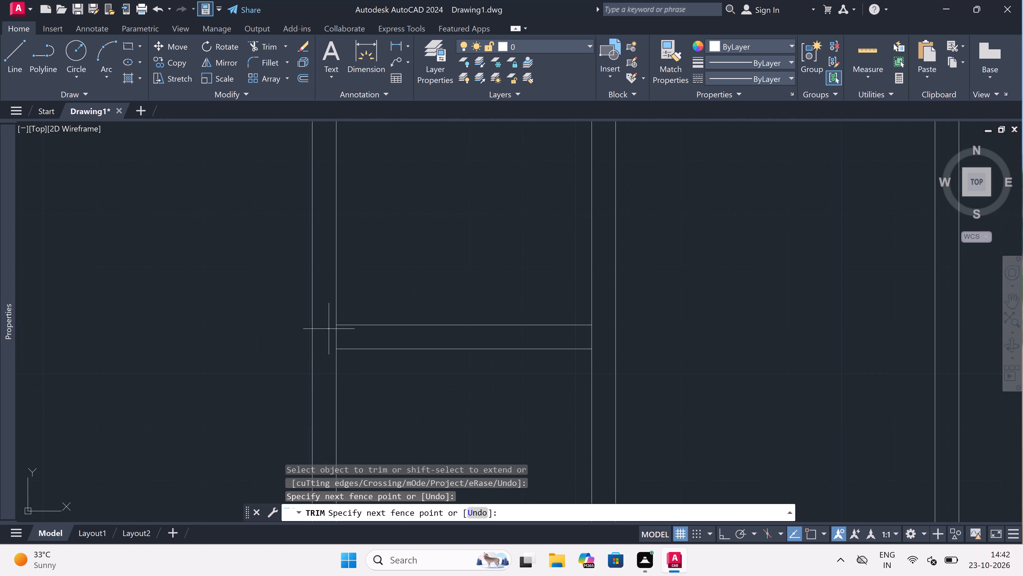
click(603, 337)
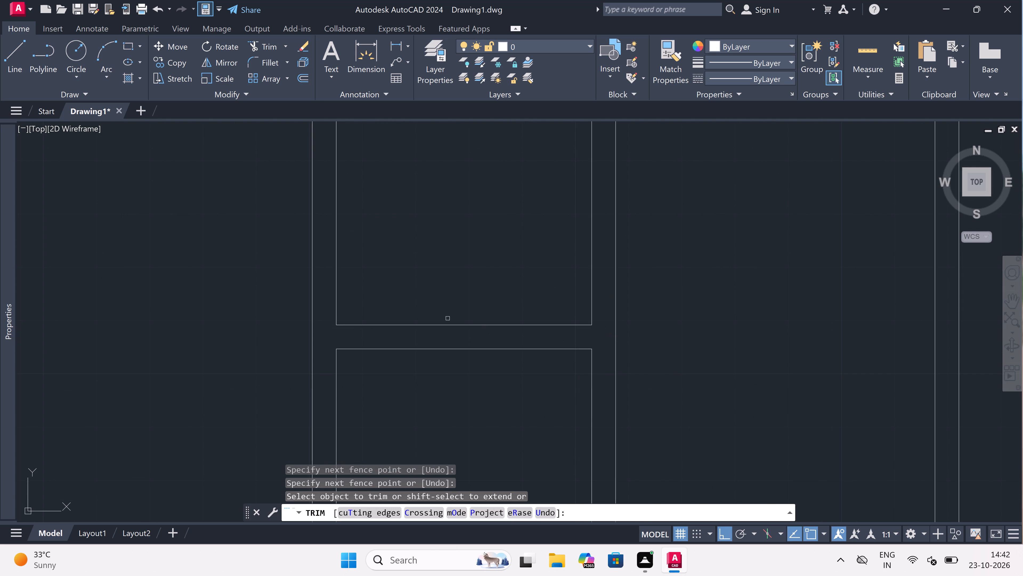
Trim the second partition's outer face line inside the middle horizontal wall at the left block passage's right corner.
scroll(342, 322, down, 3)
scroll(415, 387, up, 2)
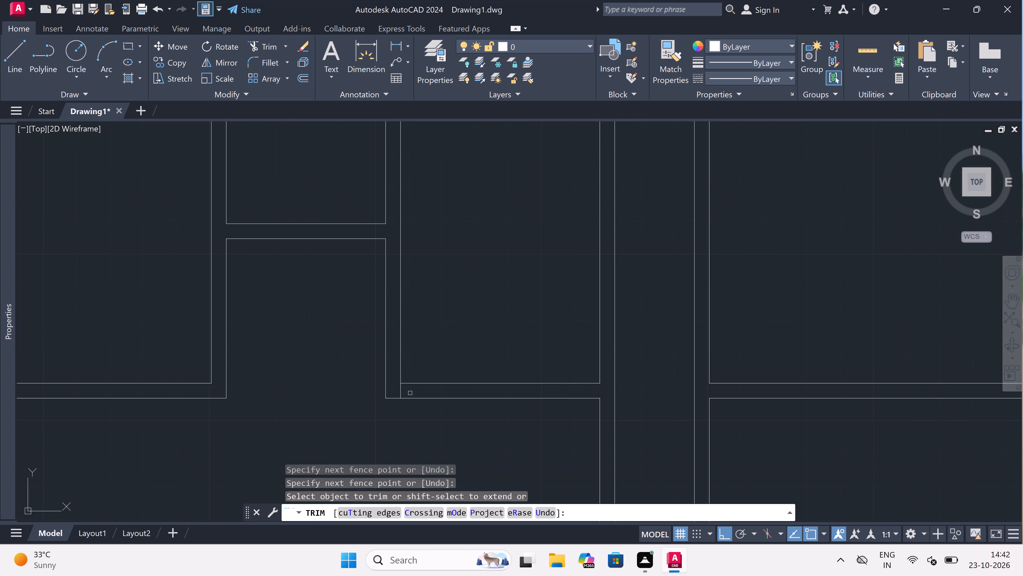
scroll(411, 385, up, 3)
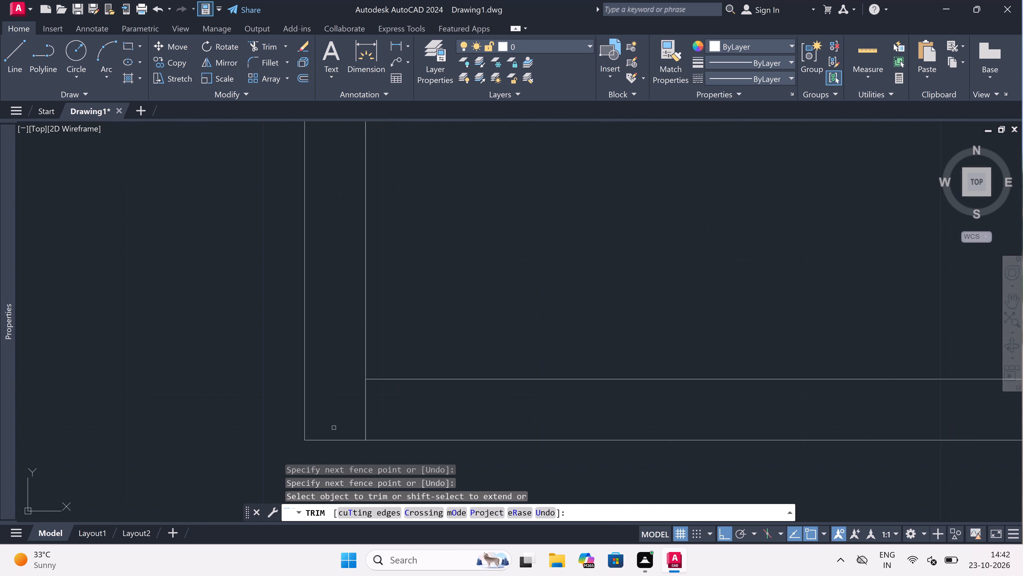
click(351, 417)
click(477, 424)
scroll(268, 383, down, 4)
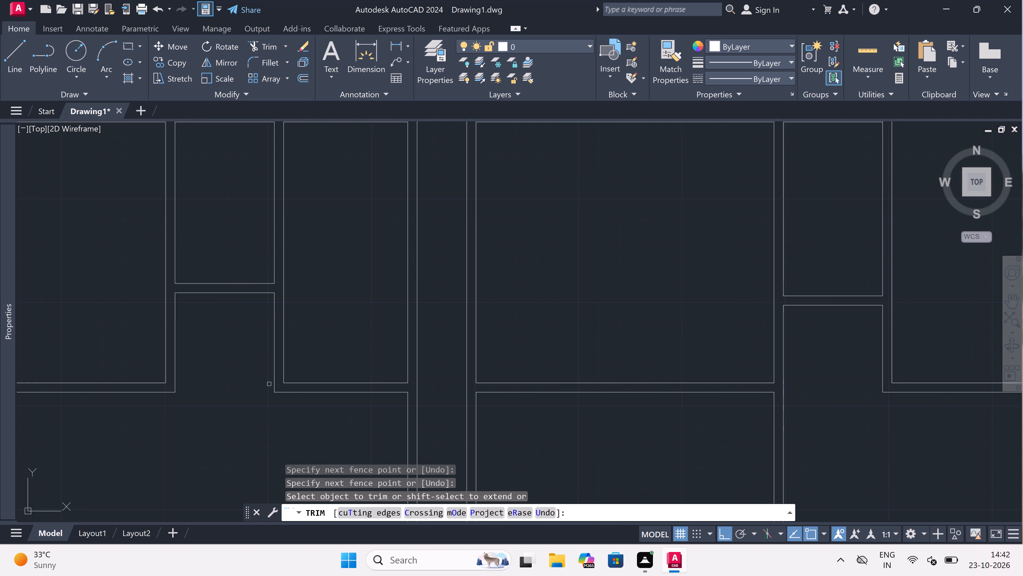
scroll(269, 384, down, 3)
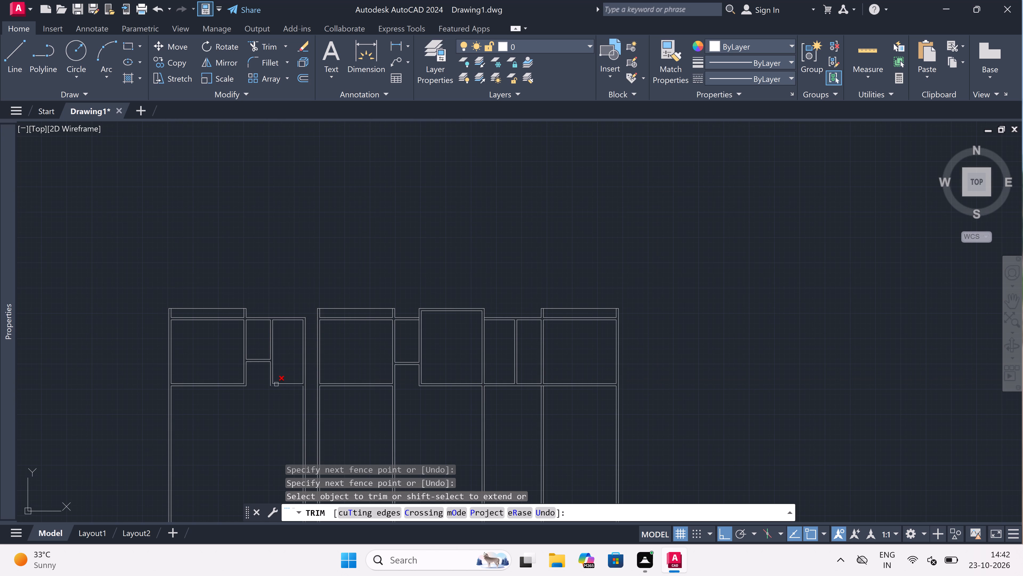
key(Escape)
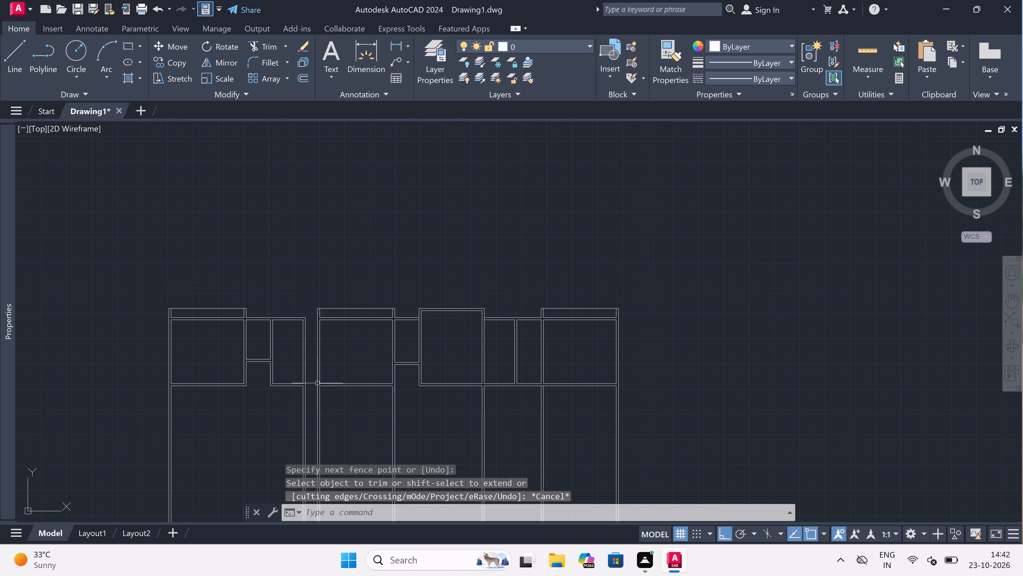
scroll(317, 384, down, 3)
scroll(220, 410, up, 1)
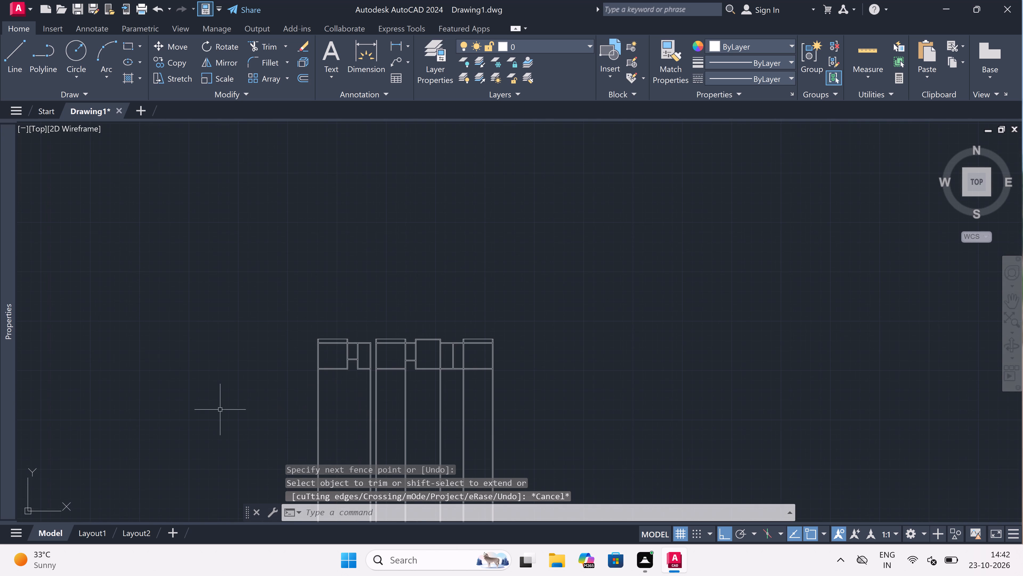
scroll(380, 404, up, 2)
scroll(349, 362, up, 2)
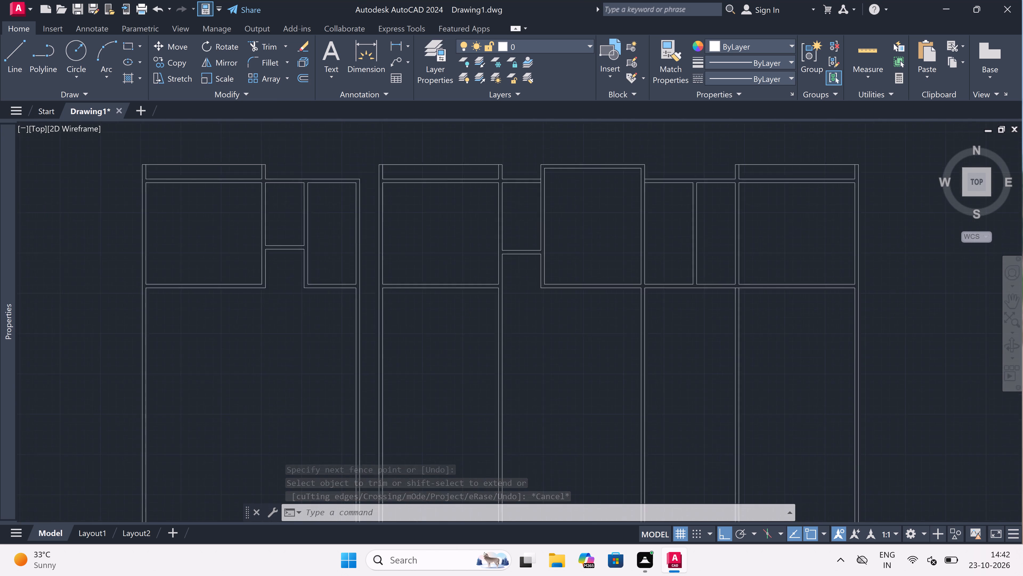
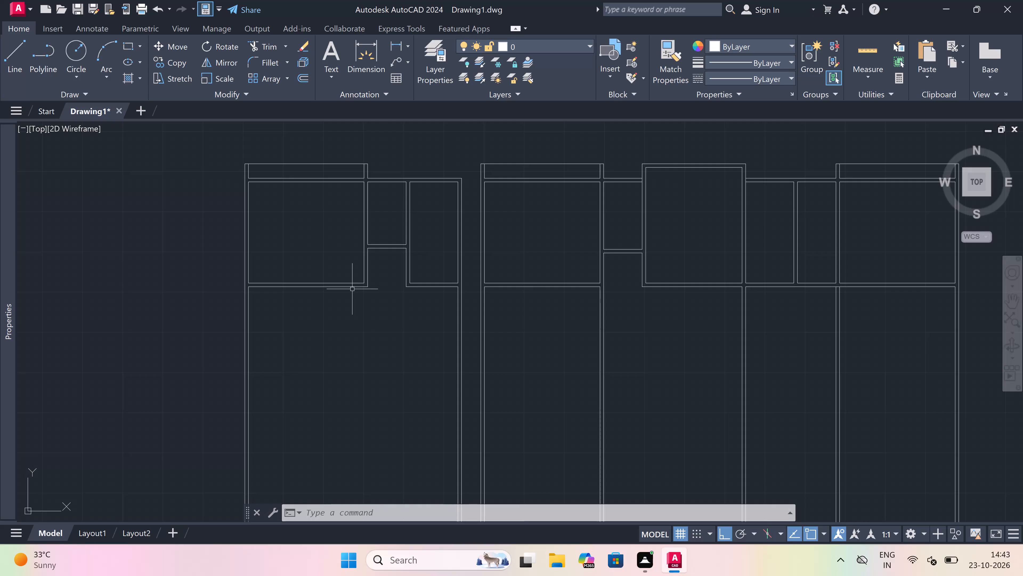
Draw the inner wall lines of a small enclosure from the left block's middle wall: 3'7" down the exterior wall, 8' across, and back up.
text(l)
key(space)
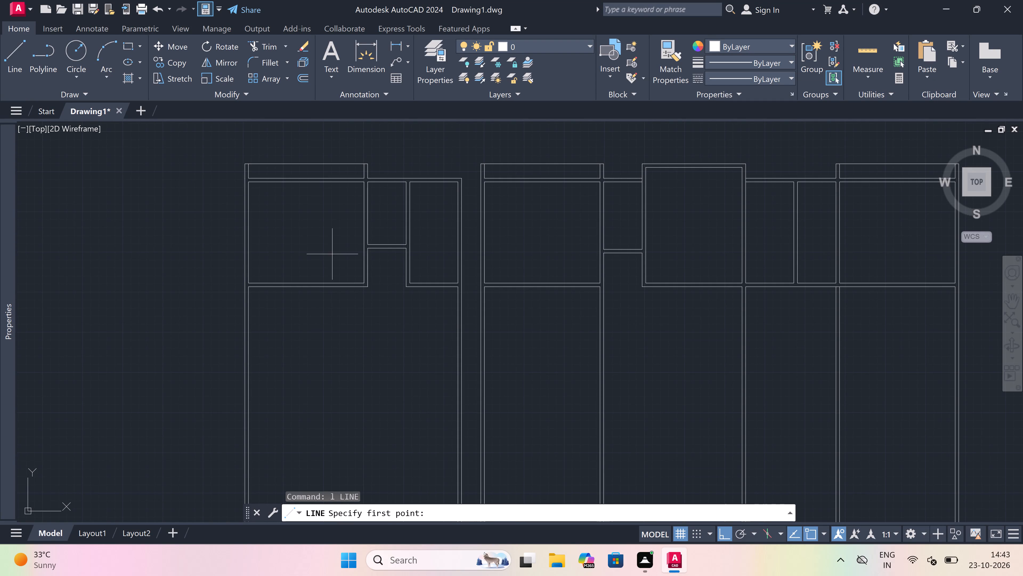
scroll(259, 283, up, 2)
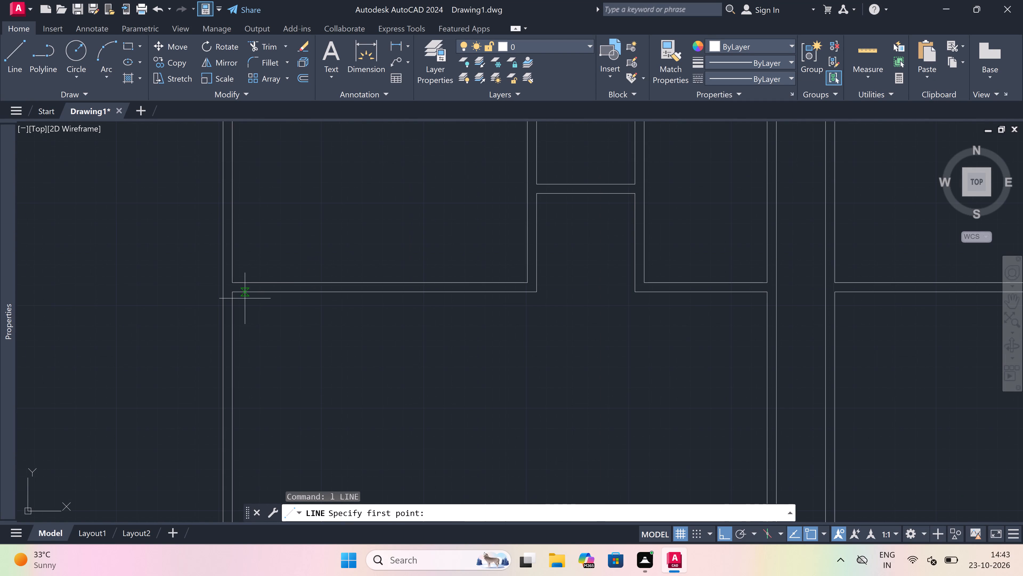
click(230, 287)
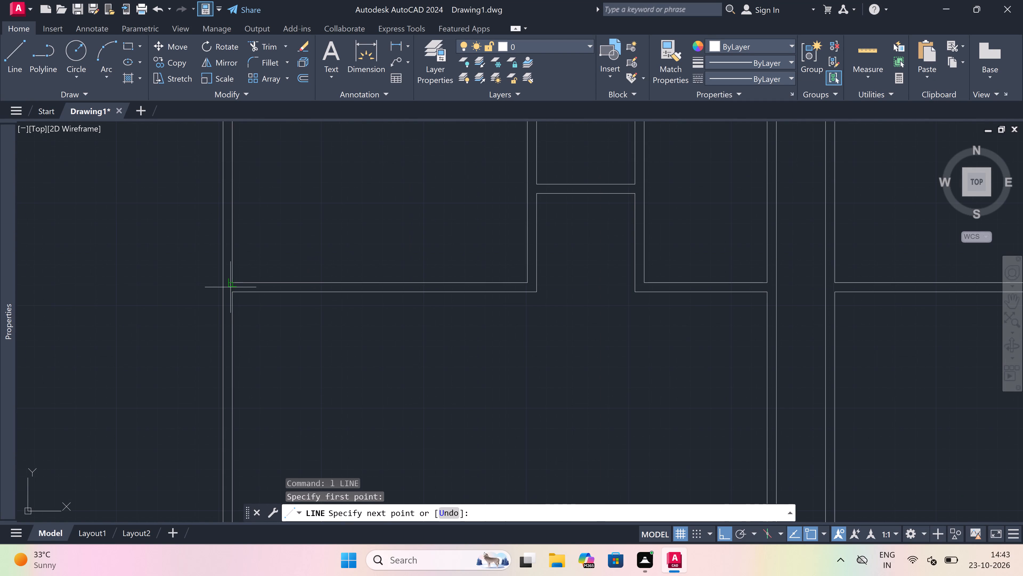
key(3)
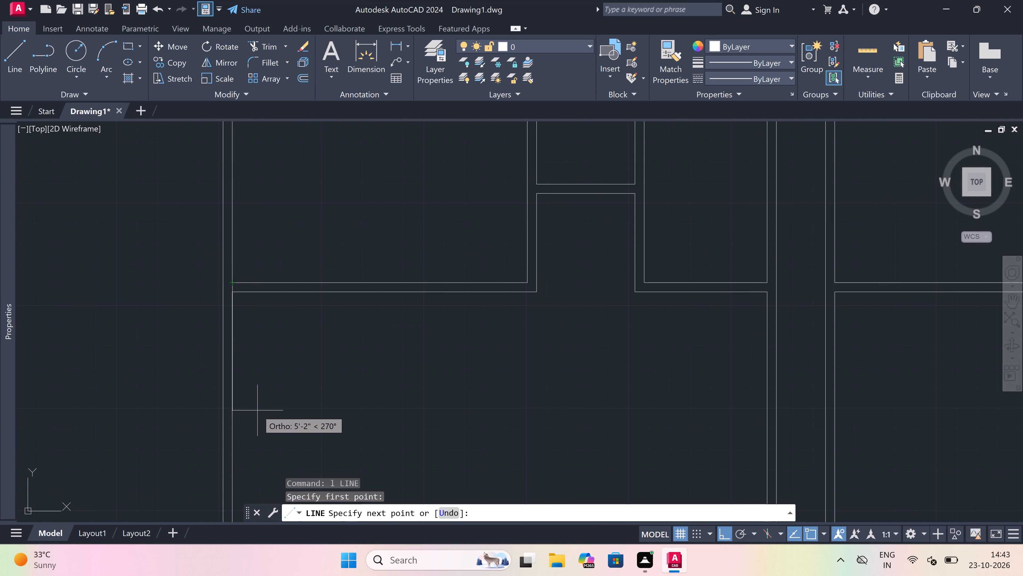
text('7)
text(")
key(space)
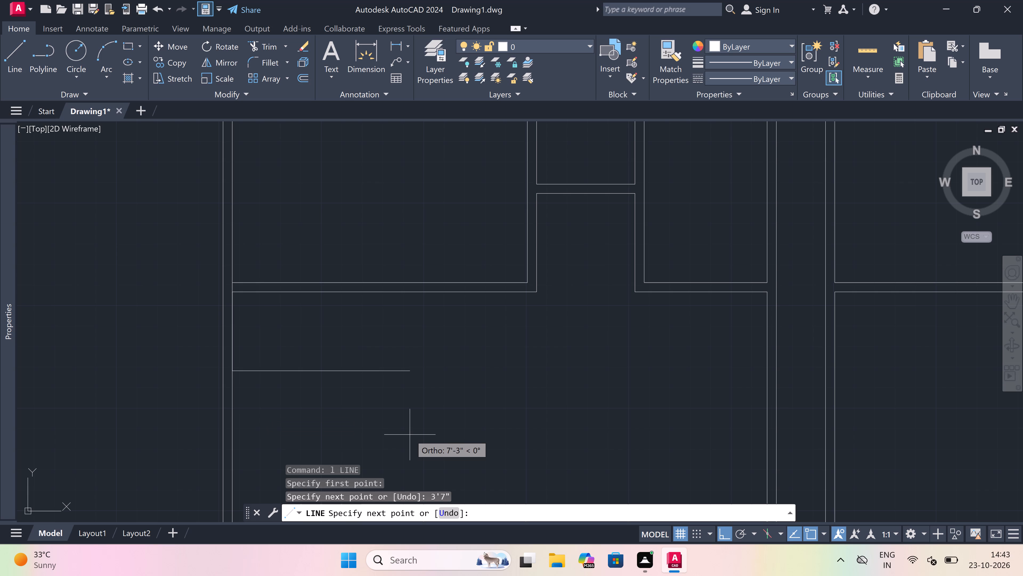
key(9)
key(BackSpace)
text(8')
key(space)
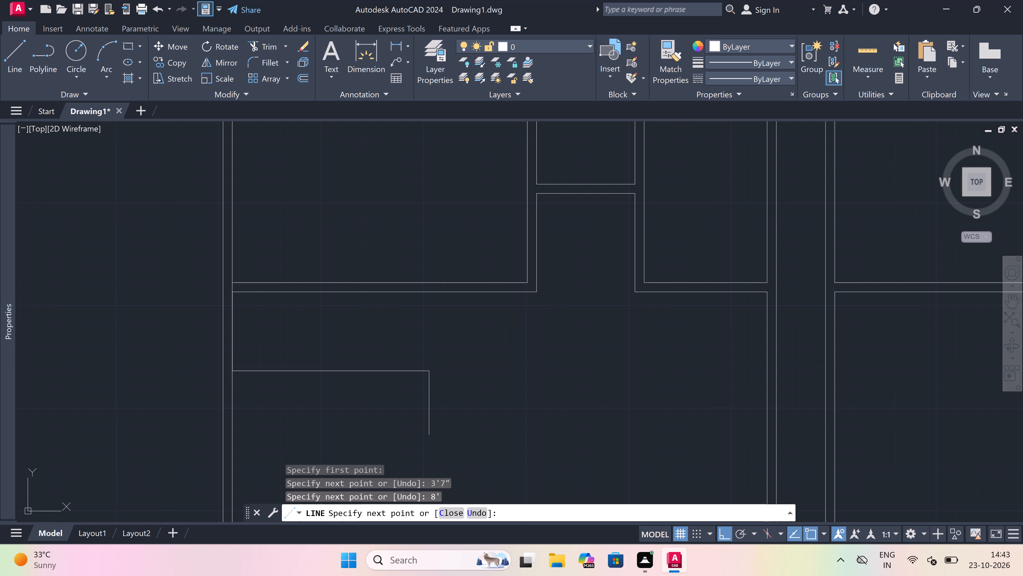
click(433, 293)
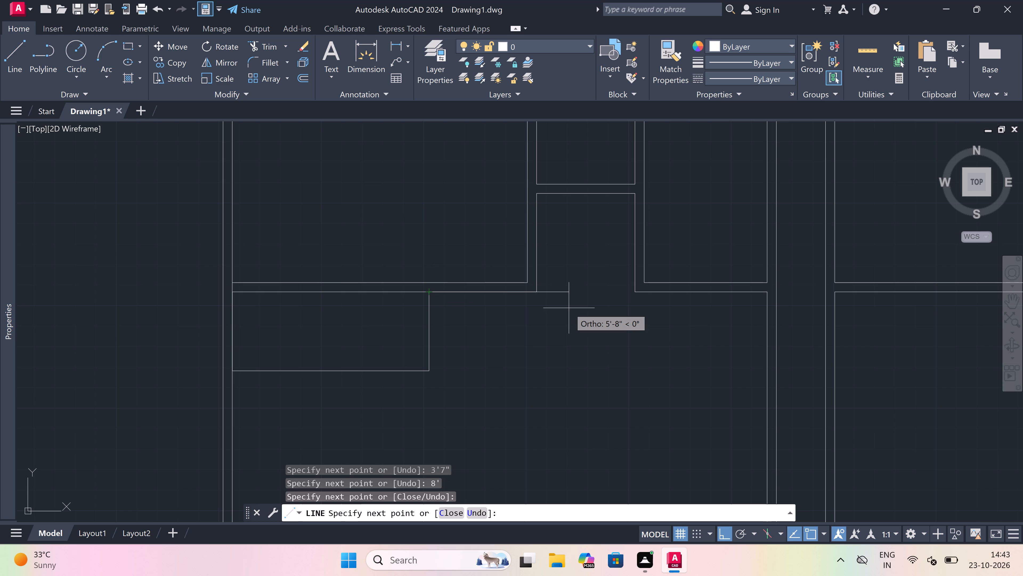
Draw the enclosure's outer wall face 4.5" outside the inner lines, down its side and back to the left exterior wall.
text(4.5)
text(")
key(space)
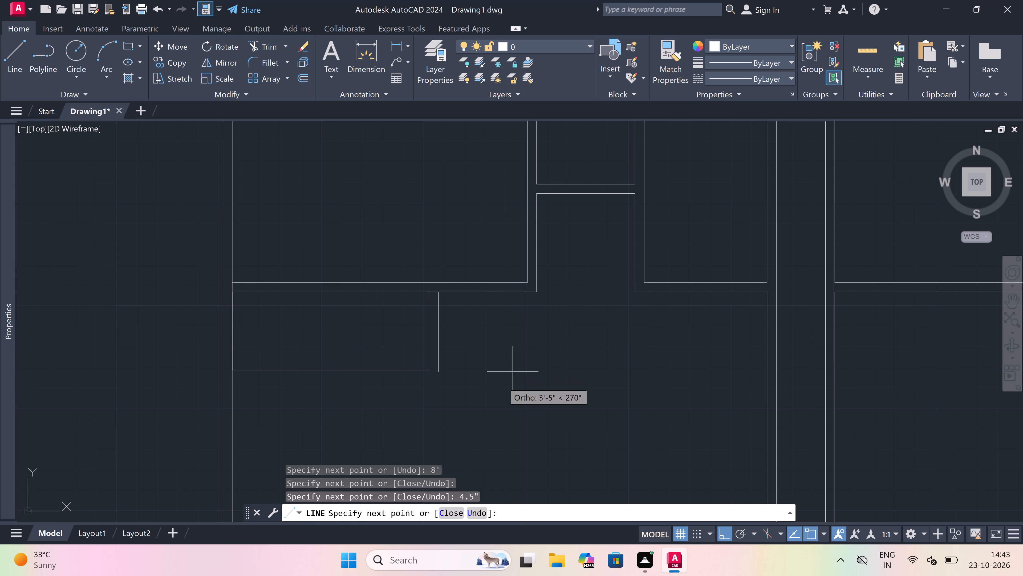
scroll(419, 375, up, 3)
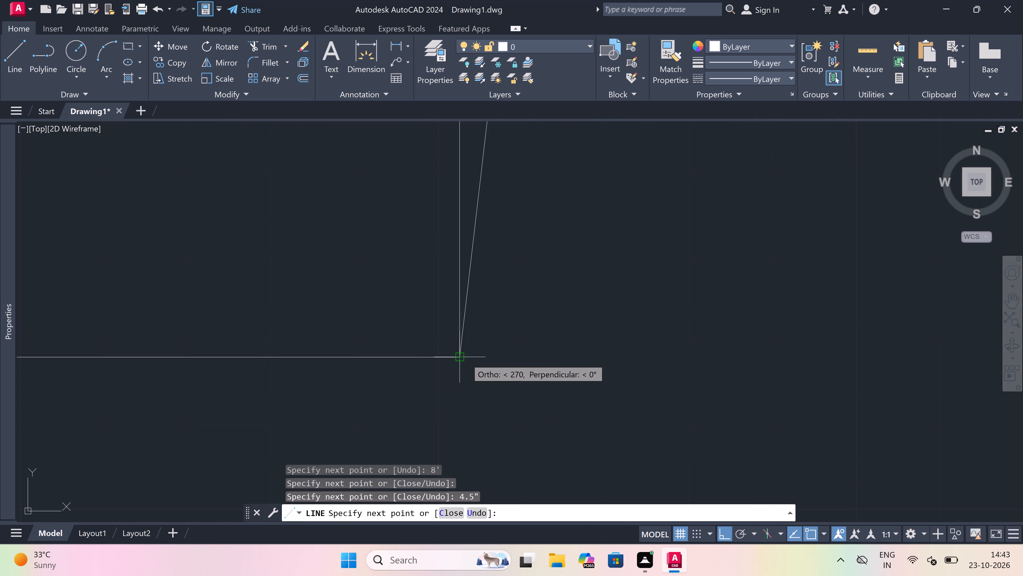
click(503, 356)
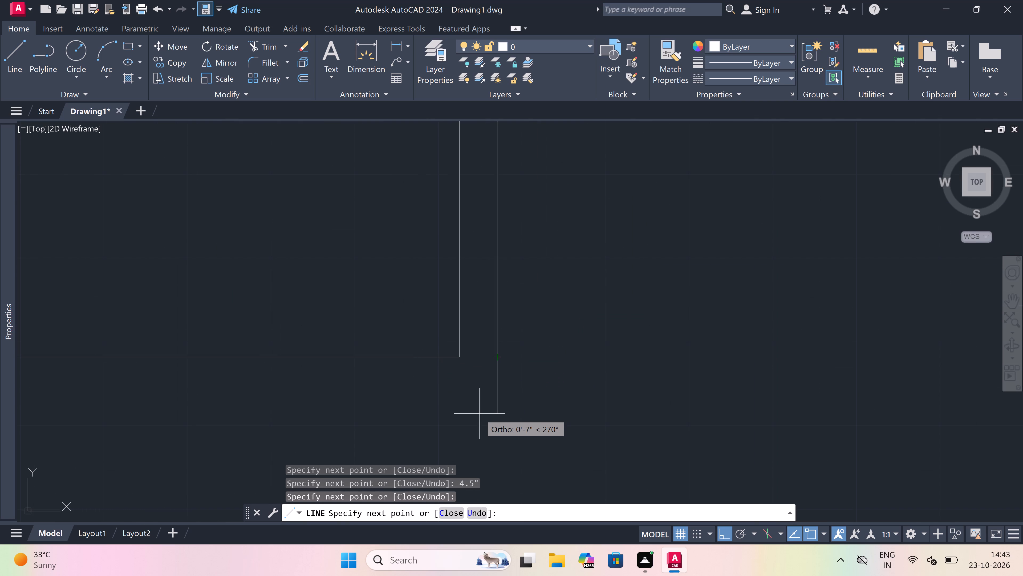
text(4.5)
text(")
key(space)
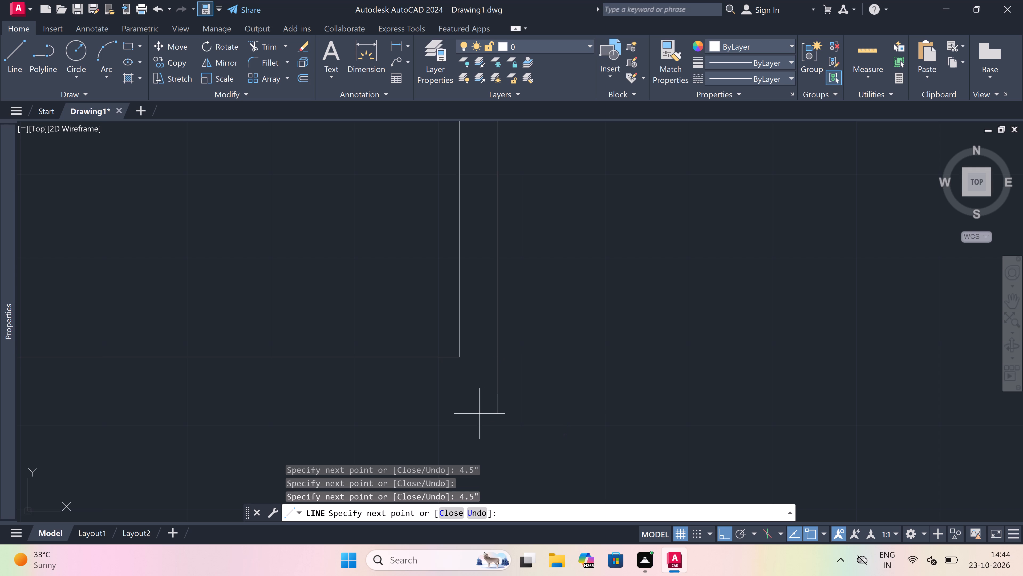
scroll(479, 414, down, 1)
scroll(177, 360, down, 3)
scroll(140, 362, up, 4)
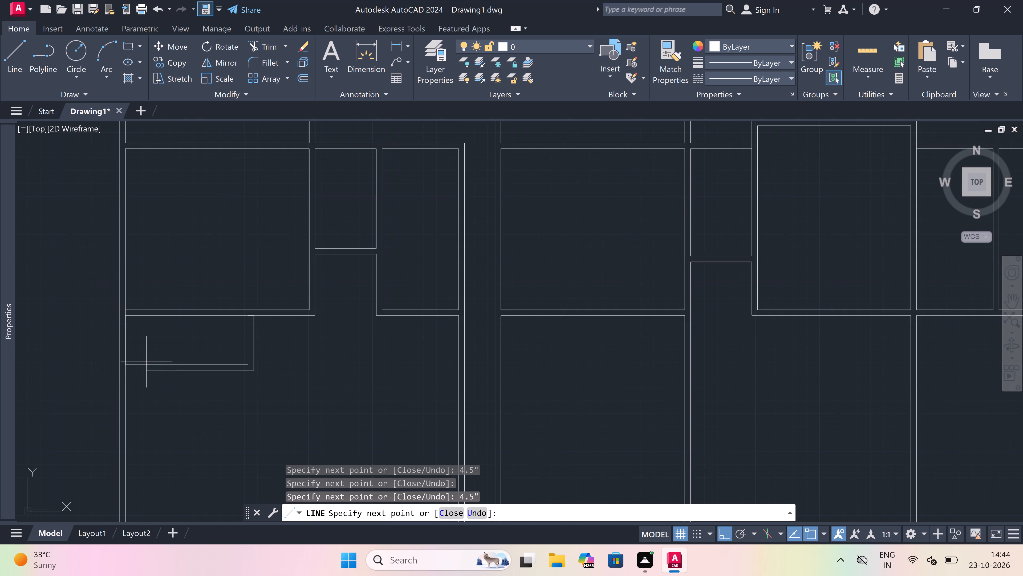
scroll(64, 407, down, 2)
scroll(59, 407, up, 2)
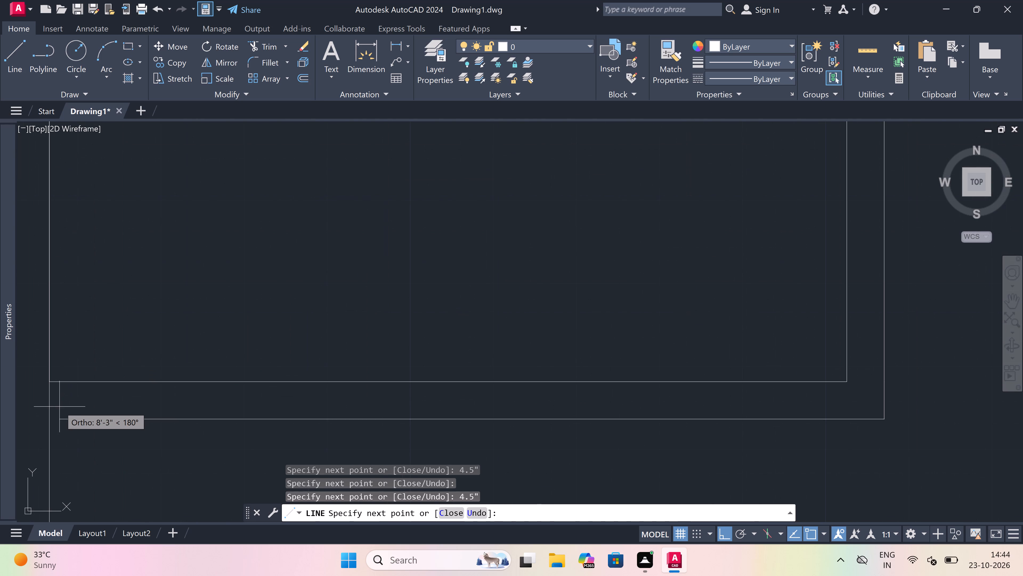
click(47, 419)
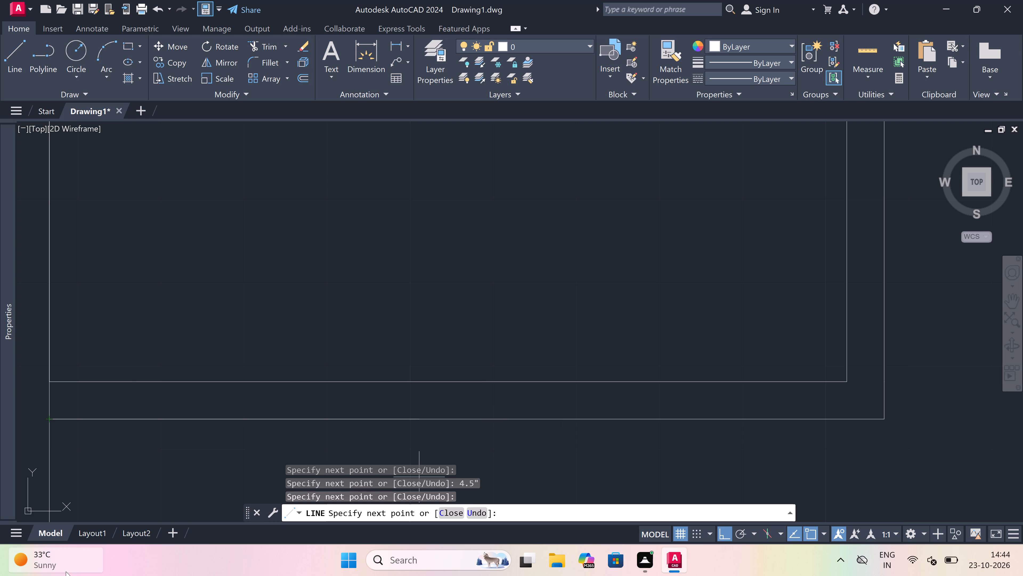
scroll(577, 274, down, 4)
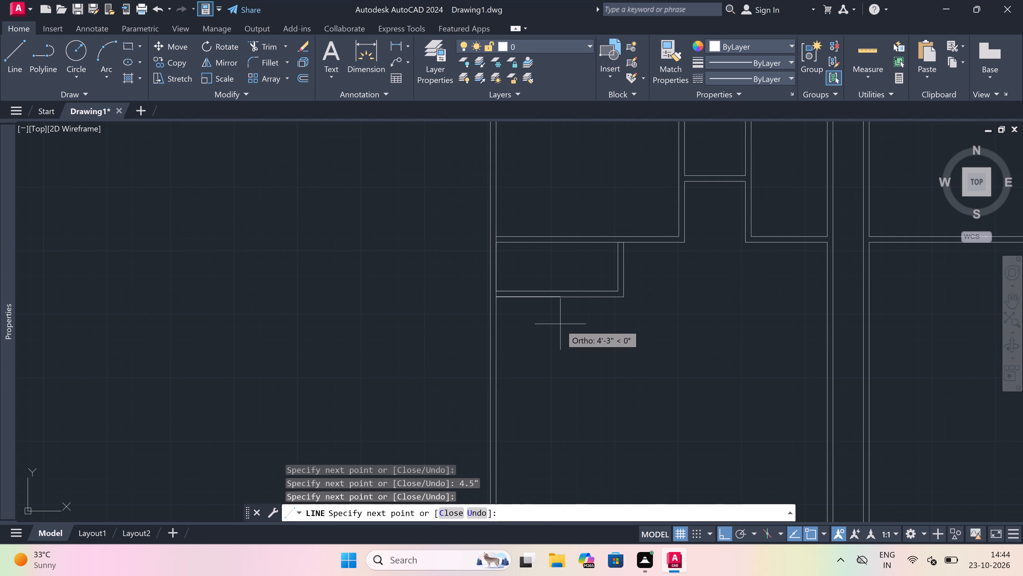
key(Escape)
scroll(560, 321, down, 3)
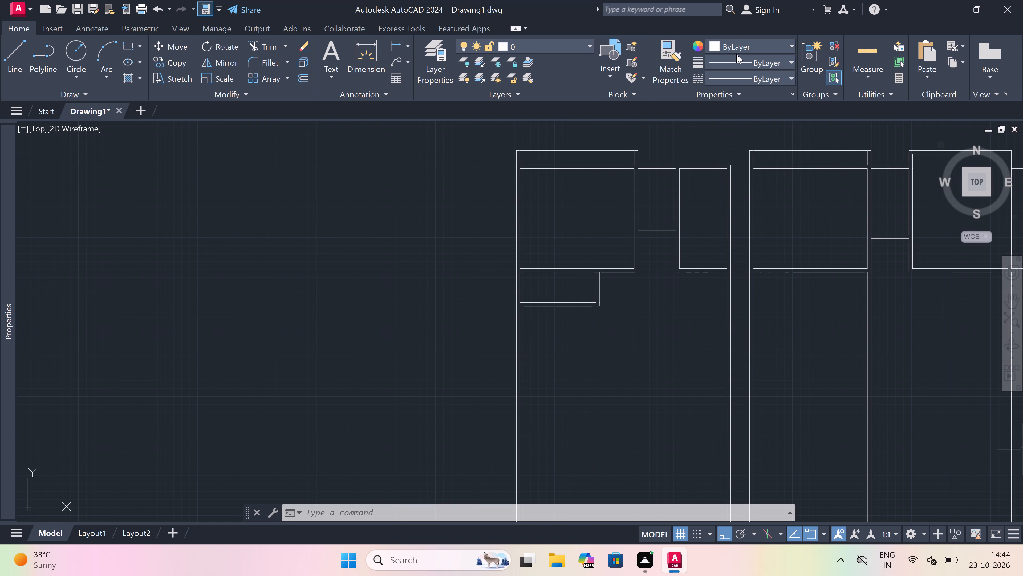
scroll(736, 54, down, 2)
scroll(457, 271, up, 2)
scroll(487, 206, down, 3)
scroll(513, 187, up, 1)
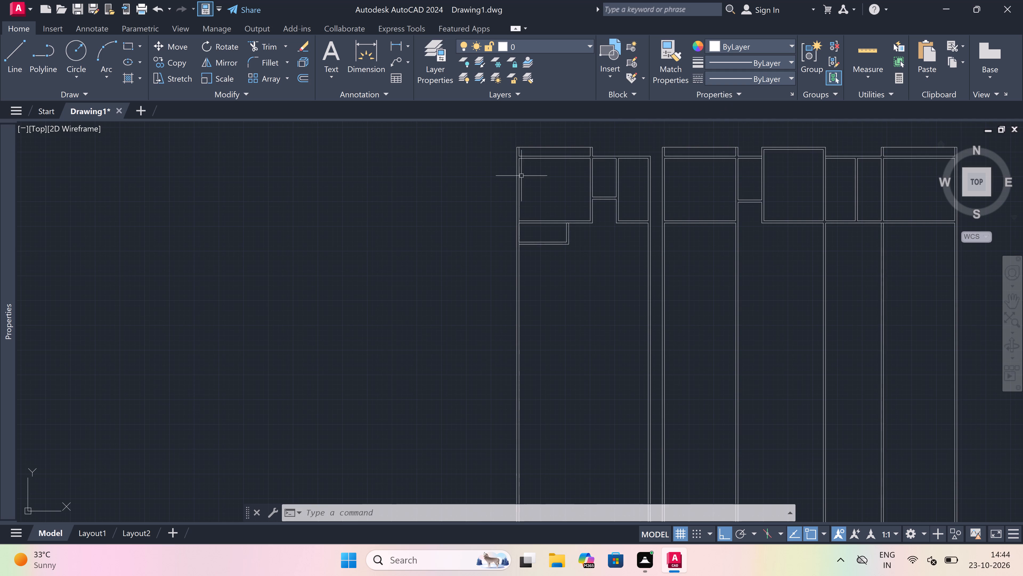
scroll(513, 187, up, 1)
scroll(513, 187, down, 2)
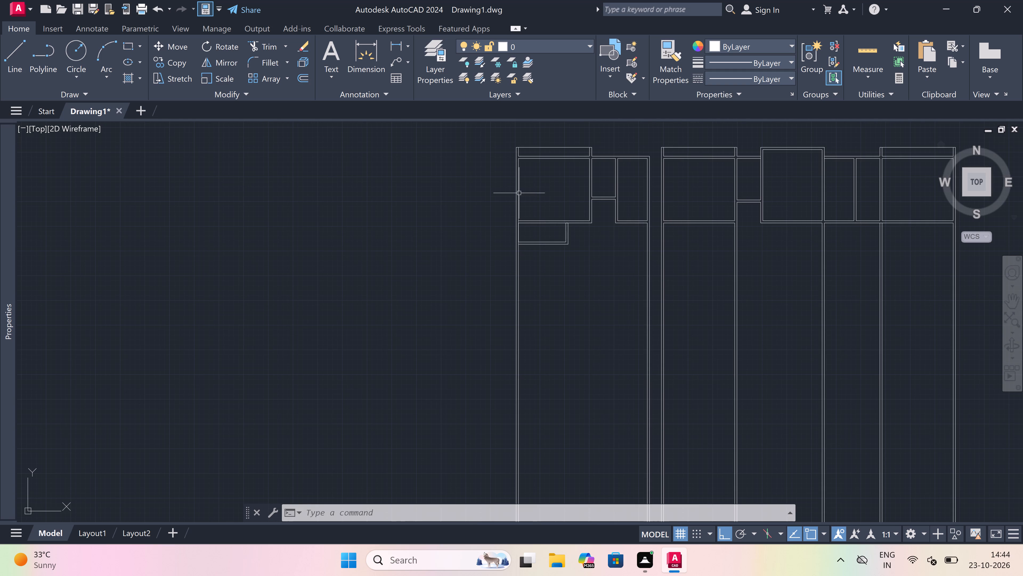
From the left exterior wall's outer line, level with the enclosure's inner bottom line, draw a projection line 1' left, 10' down, and another 4.5" down.
scroll(519, 237, up, 3)
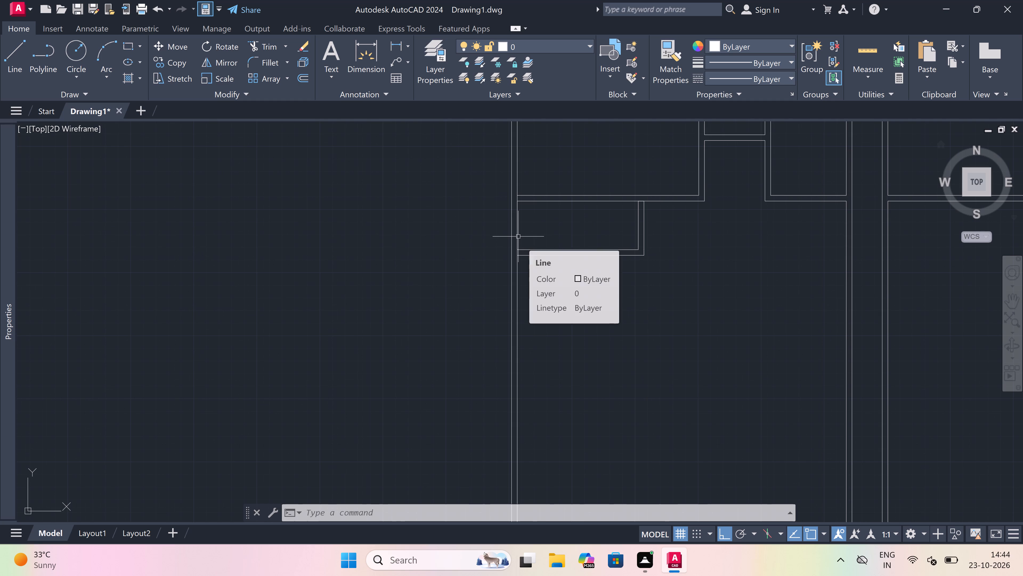
key(l)
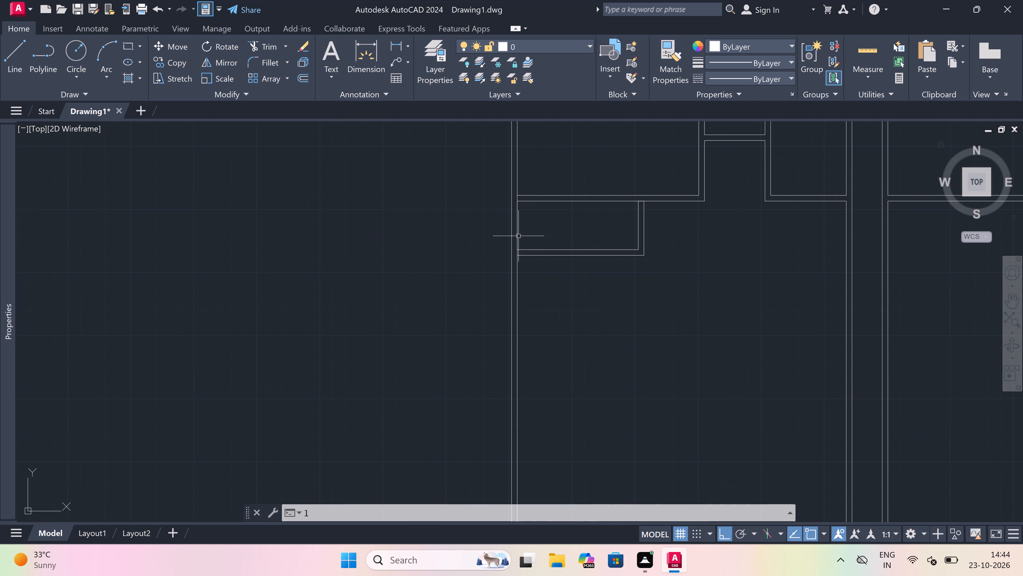
key(space)
scroll(515, 244, up, 2)
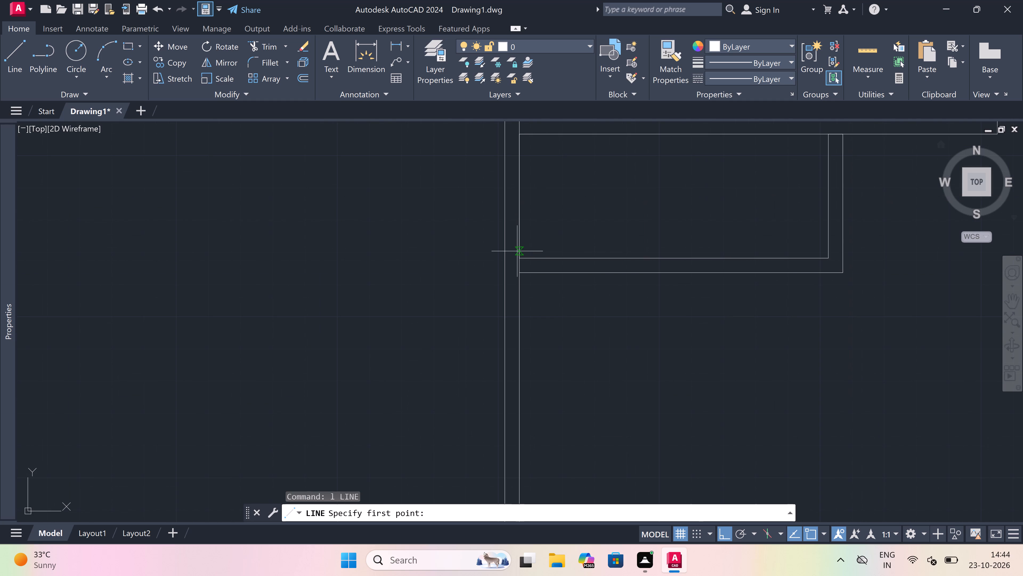
click(504, 257)
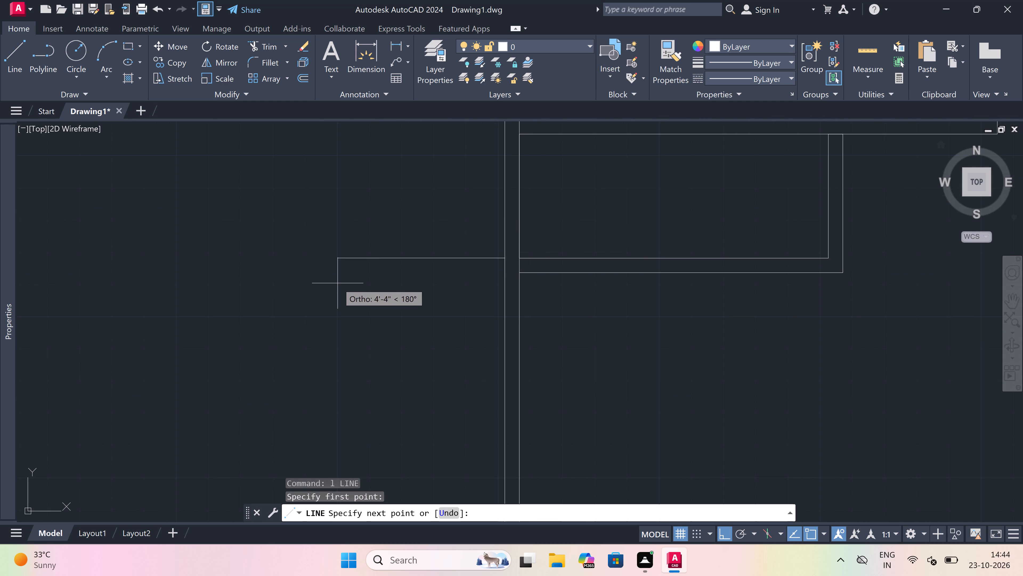
key(1)
key(apostrophe)
key(space)
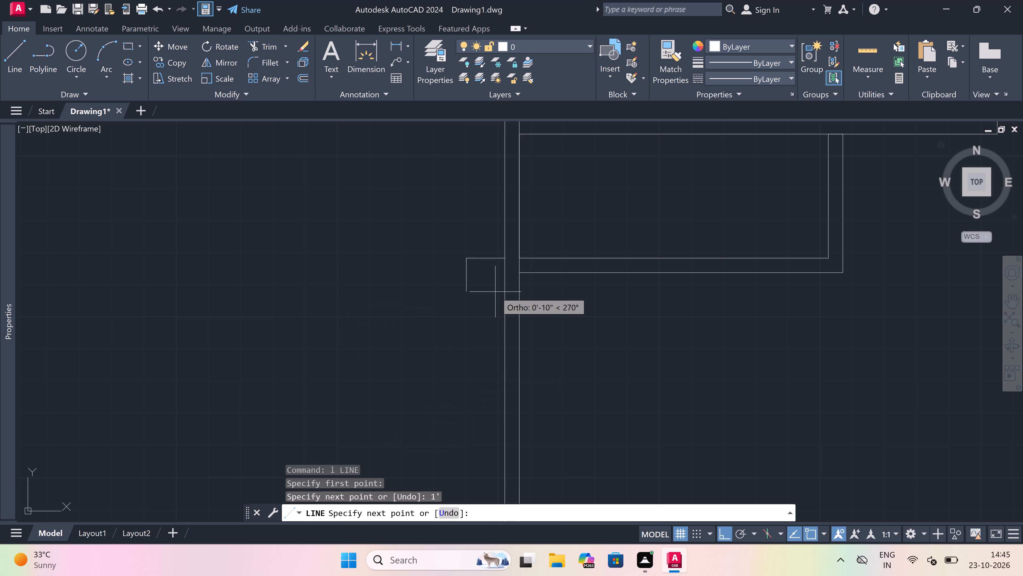
scroll(495, 291, down, 2)
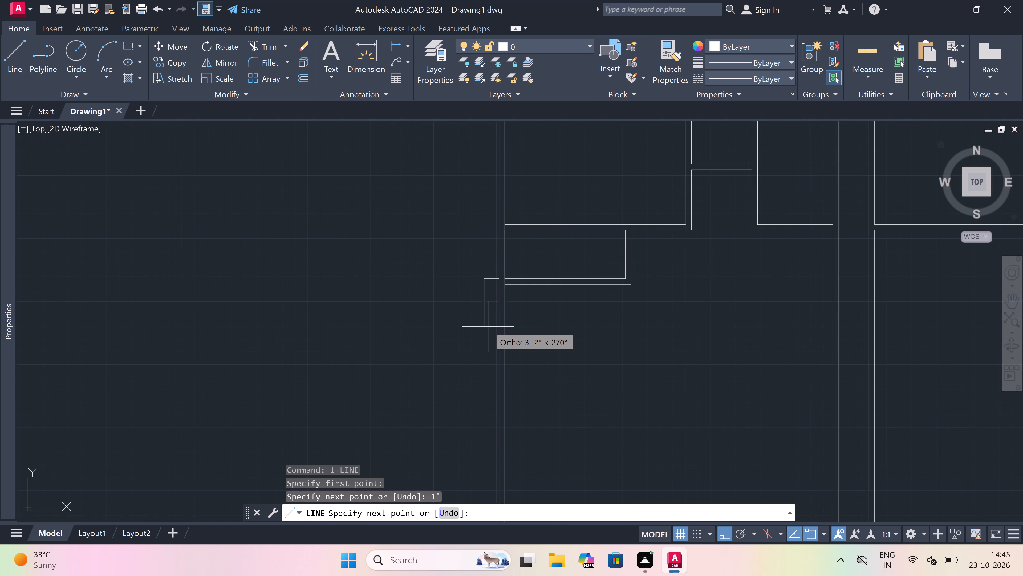
scroll(488, 327, up, 1)
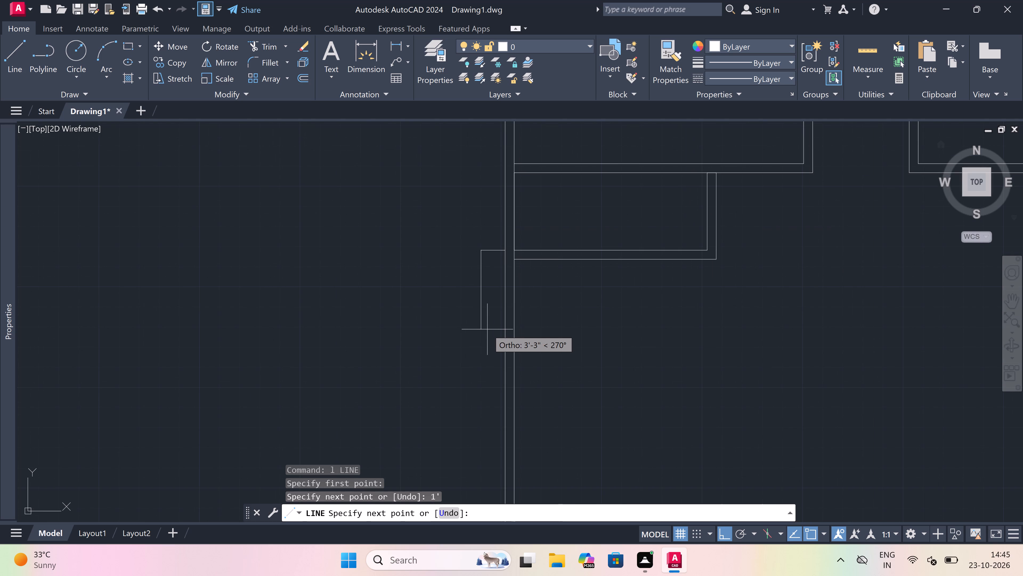
text(10')
key(space)
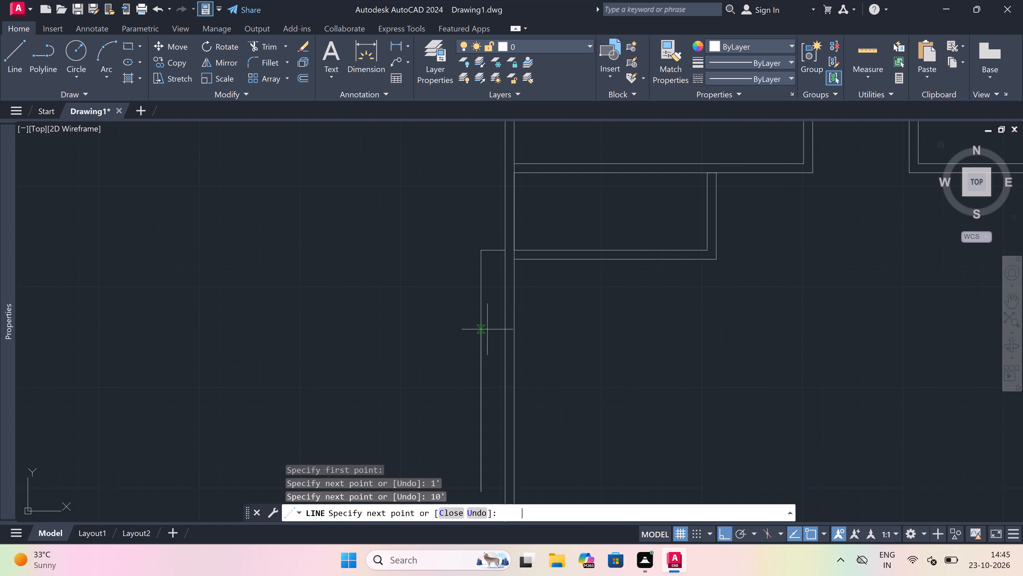
scroll(487, 329, down, 3)
scroll(484, 389, up, 3)
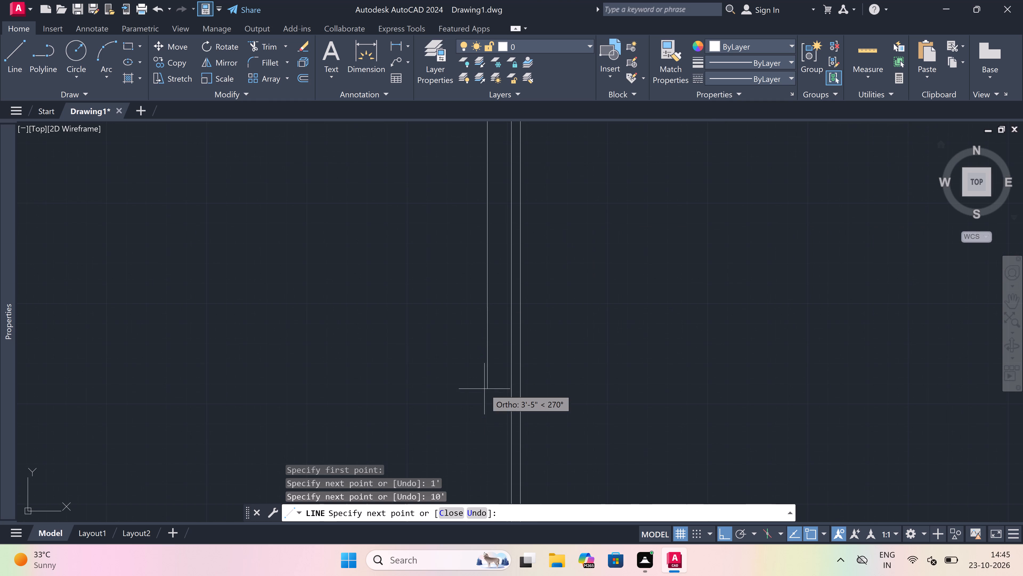
text(4.5")
key(space)
Continue the outline to the exterior wall's inner face, 13' right, up level with the enclosure's outer bottom face, and back to its corner.
scroll(490, 402, down, 2)
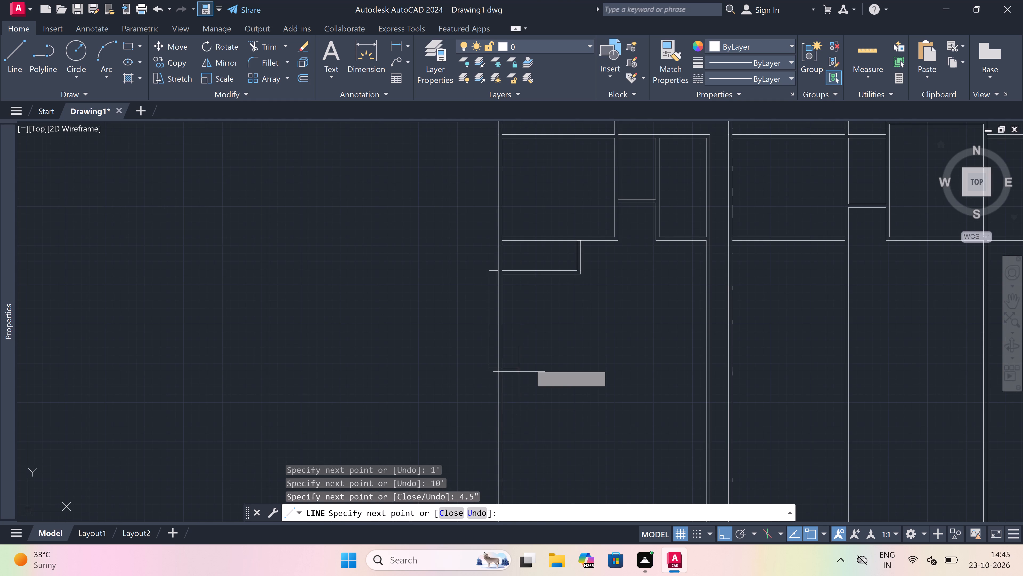
scroll(484, 373, up, 2)
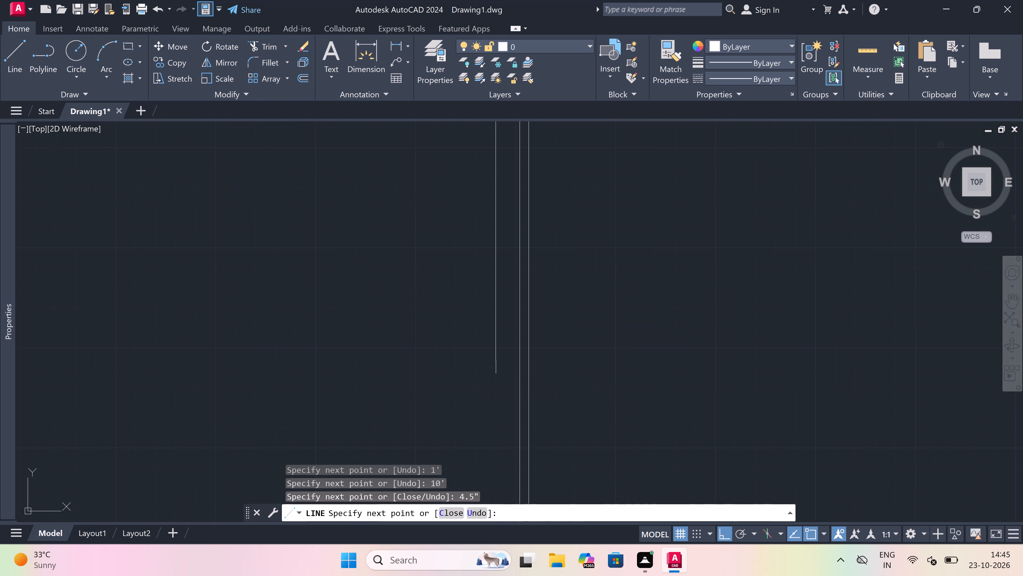
click(530, 364)
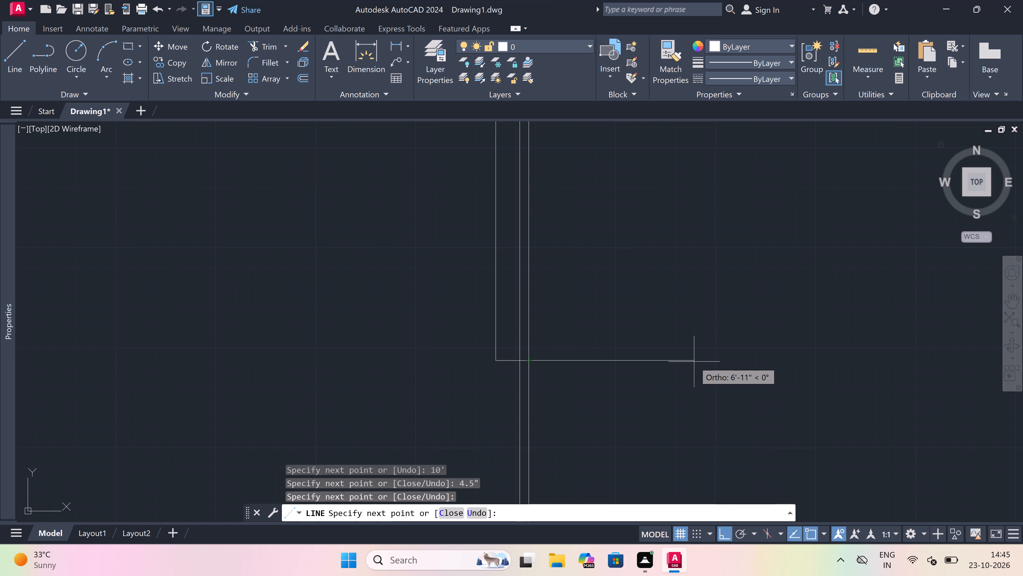
text(13)
key(apostrophe)
key(space)
scroll(694, 359, down, 2)
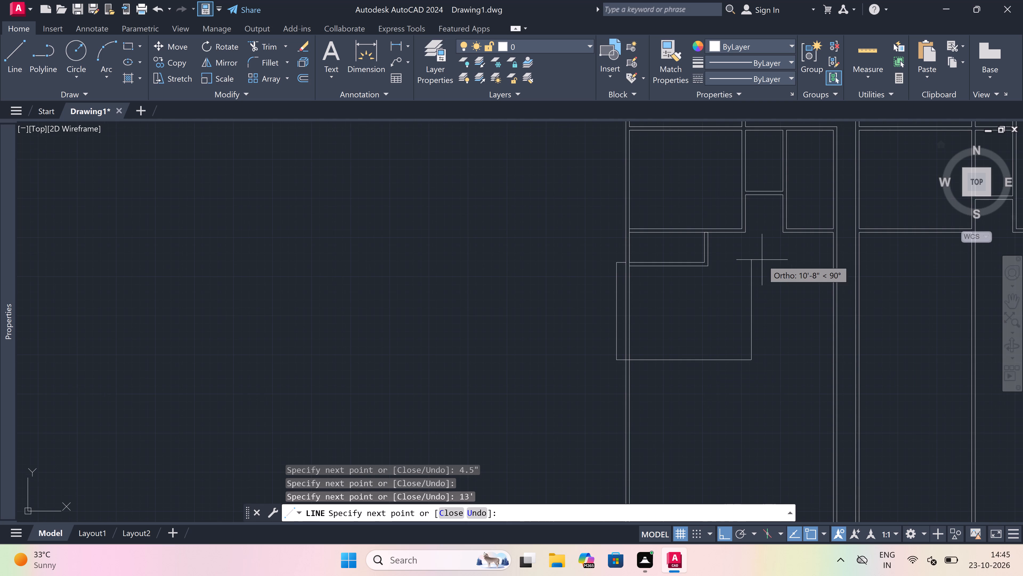
scroll(762, 260, up, 2)
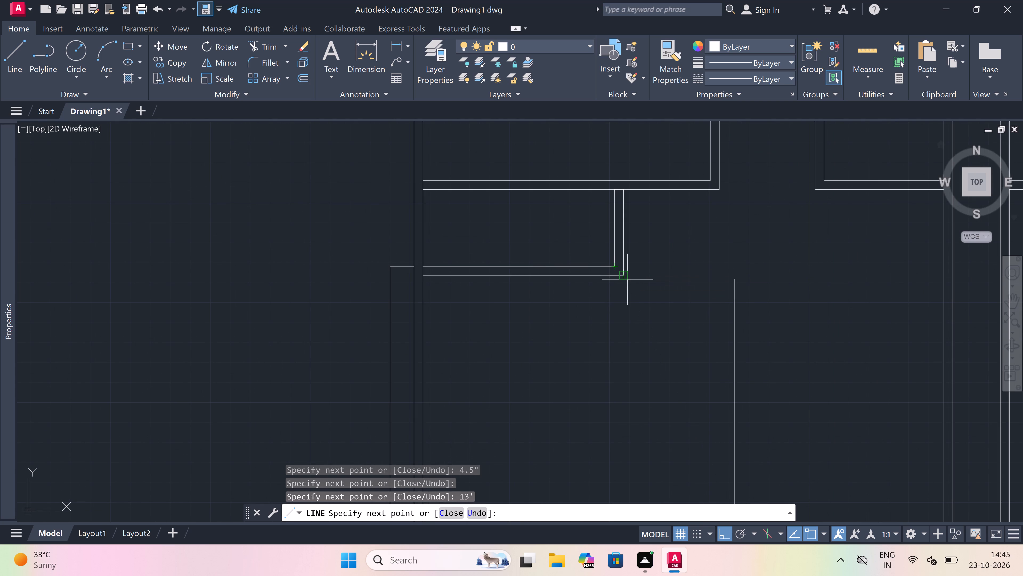
click(739, 273)
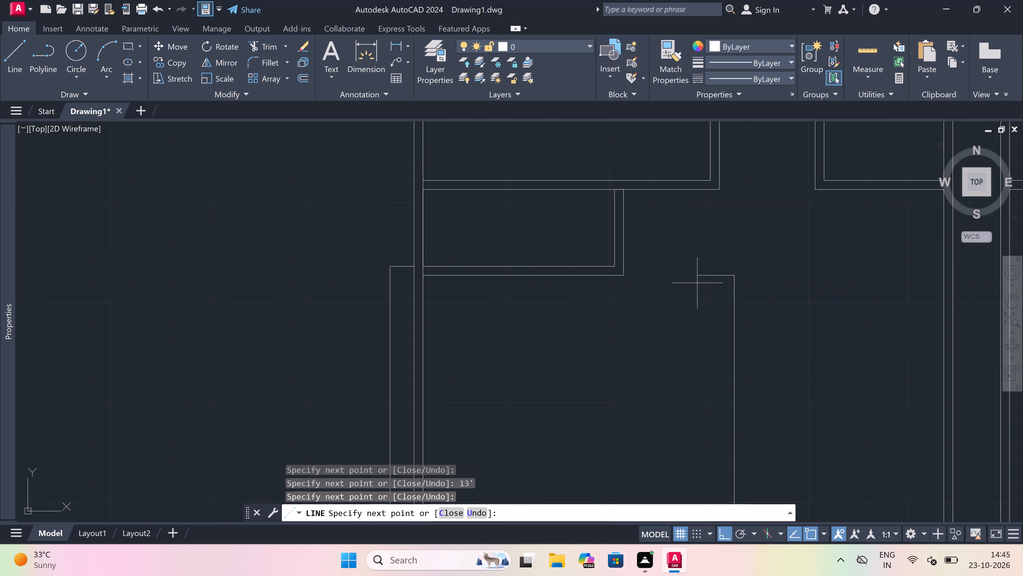
click(626, 277)
key(Escape)
Draw the projection's inner wall face from the exterior wall's inner line to the projection's left line, 4.5" back right, and down to the bottom line.
scroll(626, 277, down, 4)
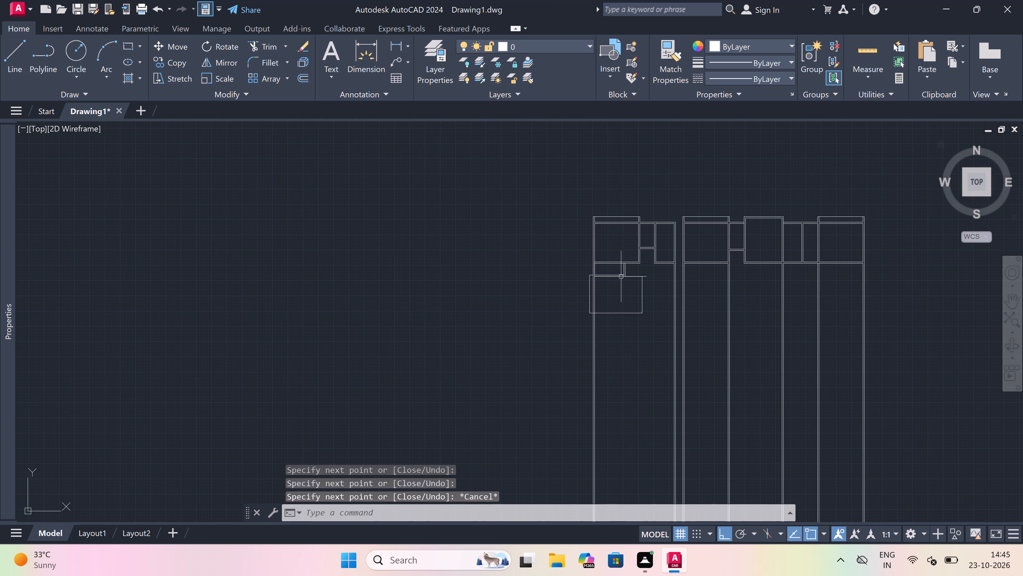
scroll(616, 275, up, 3)
key(space)
scroll(520, 285, up, 4)
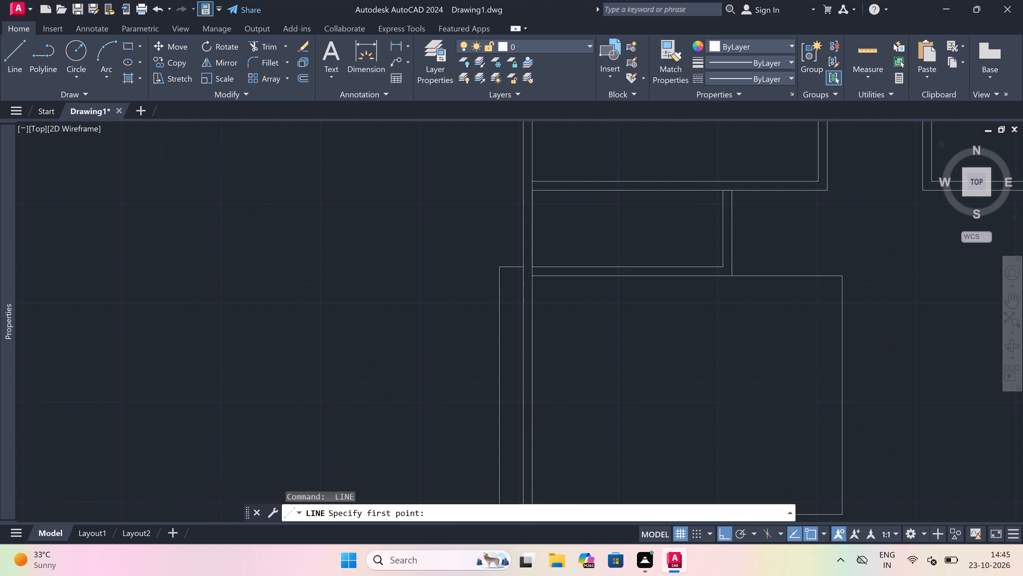
click(566, 253)
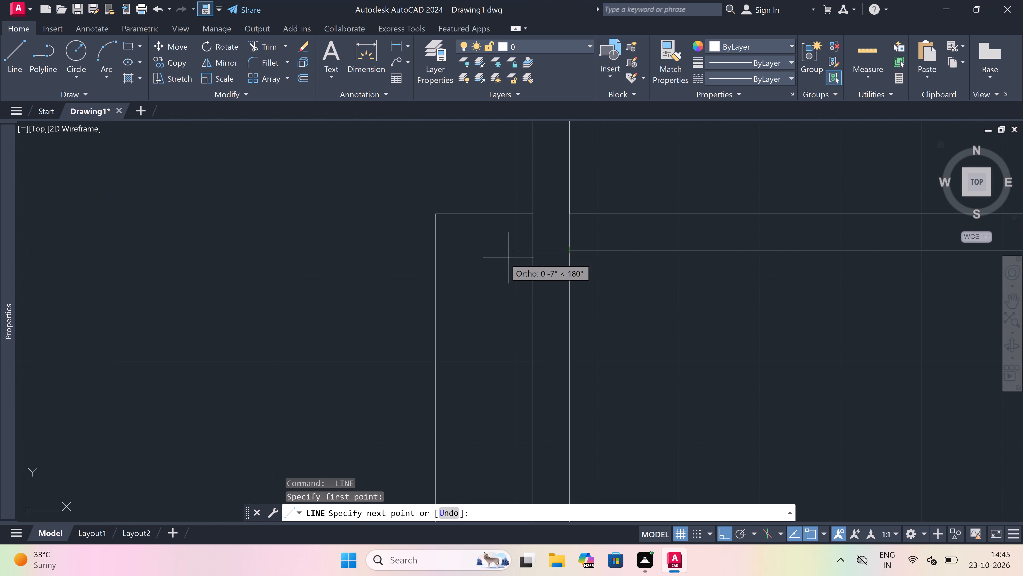
click(435, 250)
text(4.5")
key(space)
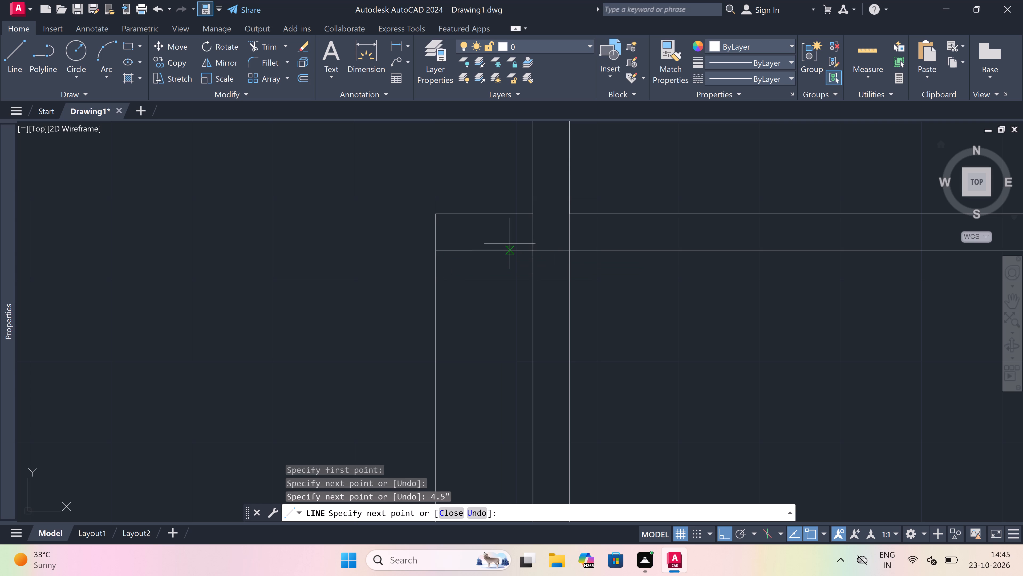
scroll(510, 243, down, 4)
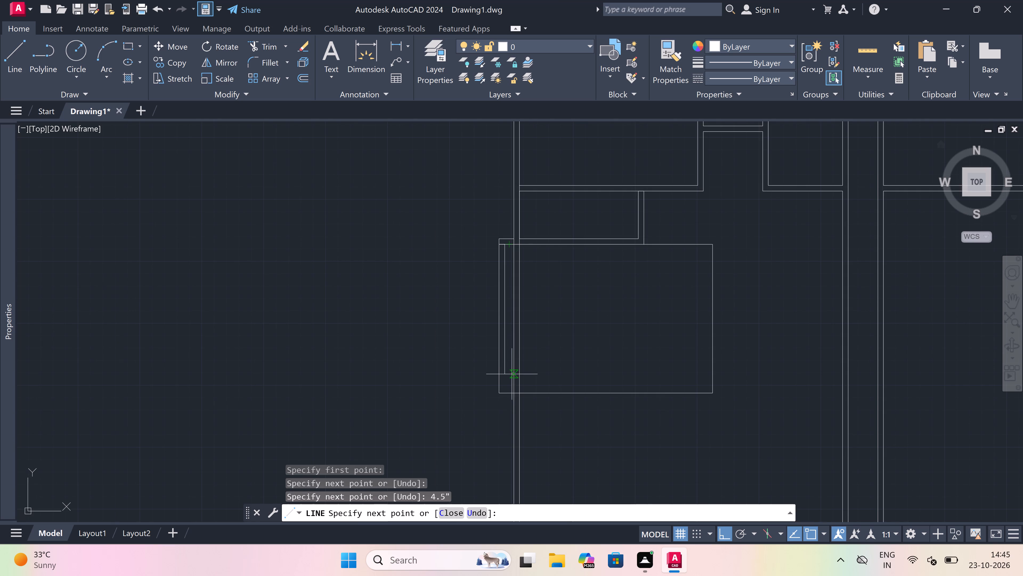
scroll(513, 384, up, 3)
click(479, 425)
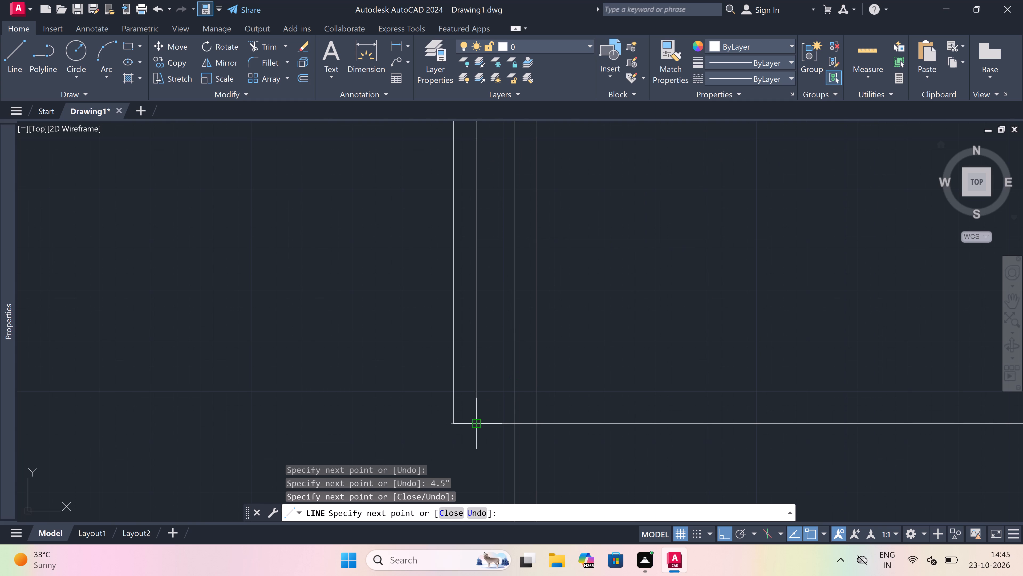
Continue the projection's outline 4.5" below its bottom line, right to align with its inner right side, and 4.5" further right.
scroll(489, 355, down, 2)
scroll(485, 413, up, 2)
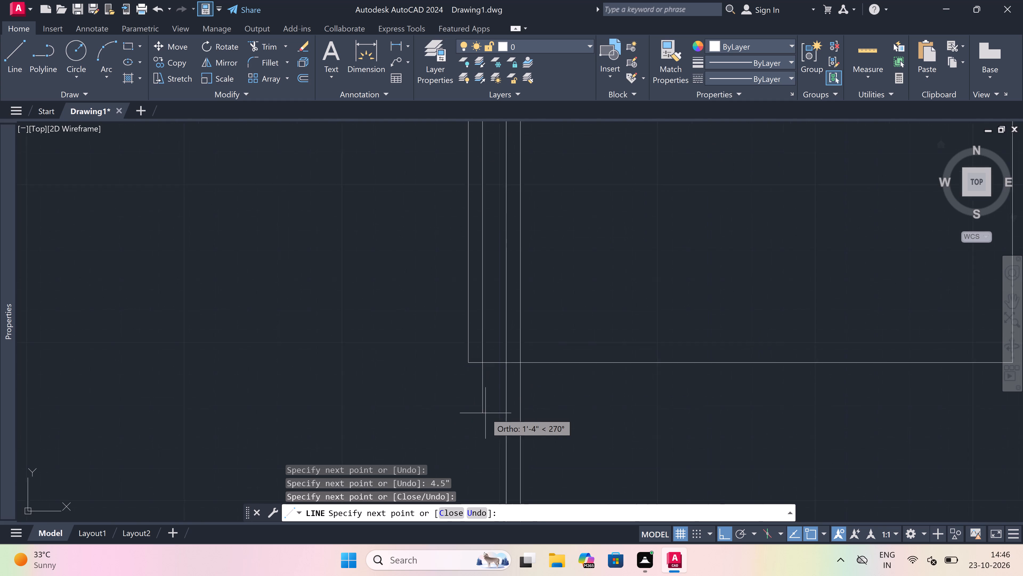
text(4.5")
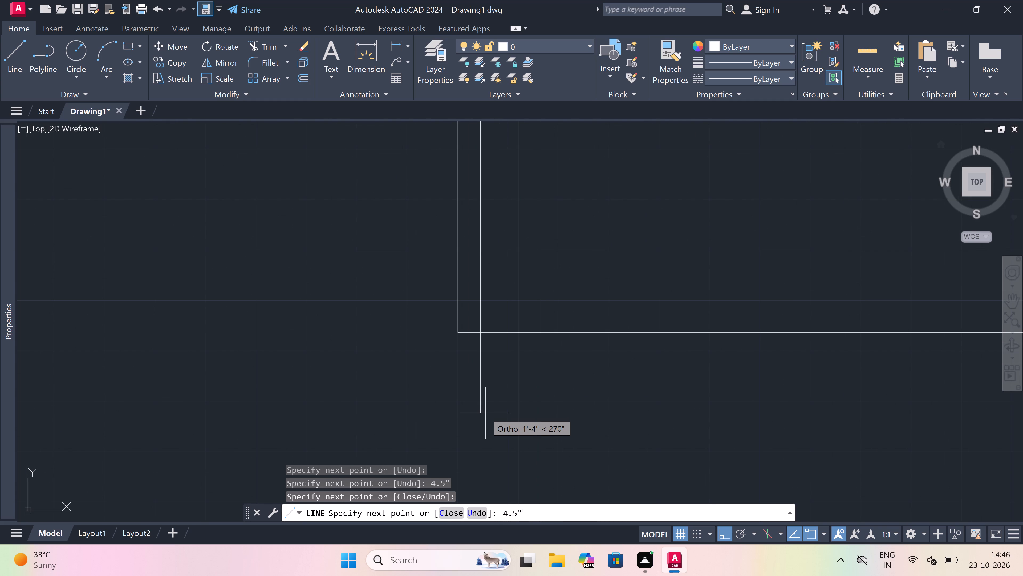
key(space)
scroll(484, 407, down, 2)
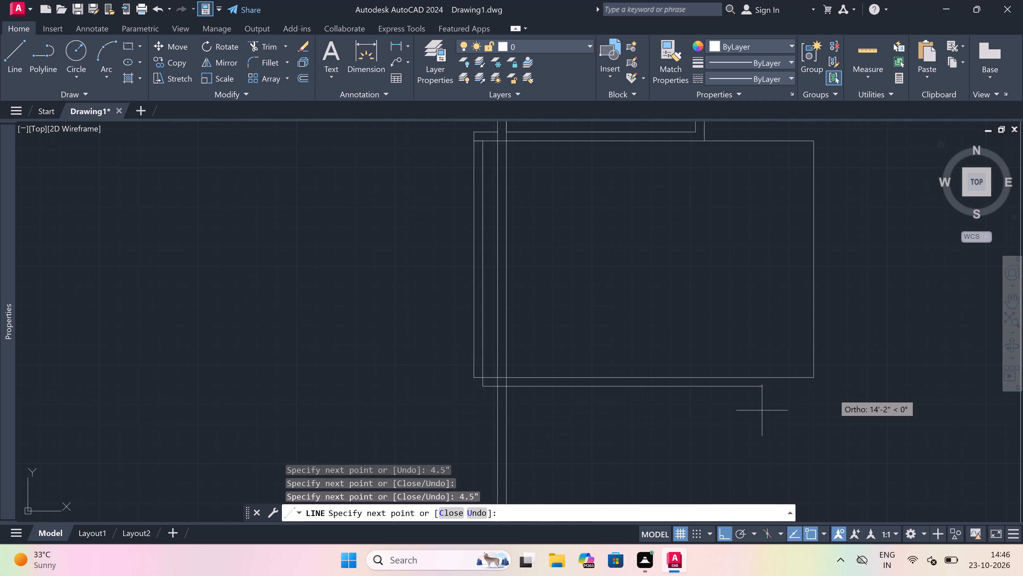
scroll(833, 382, up, 3)
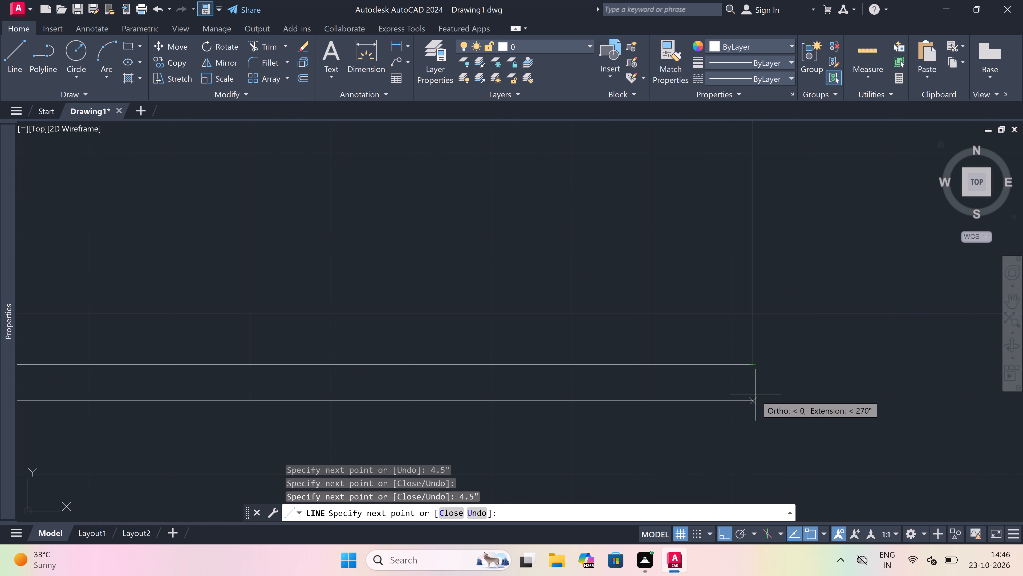
drag(753, 400, 761, 397)
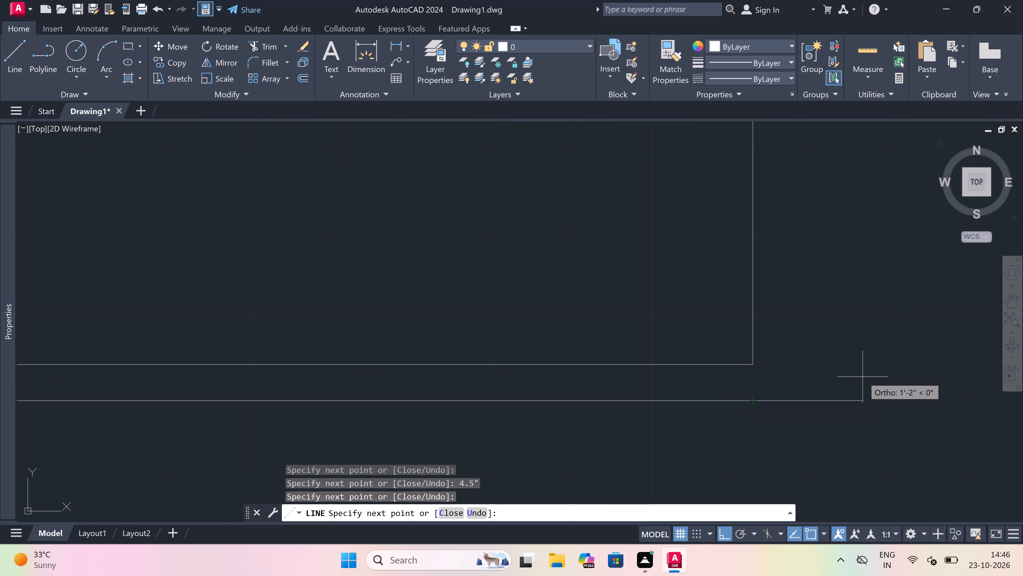
text(4.5")
key(space)
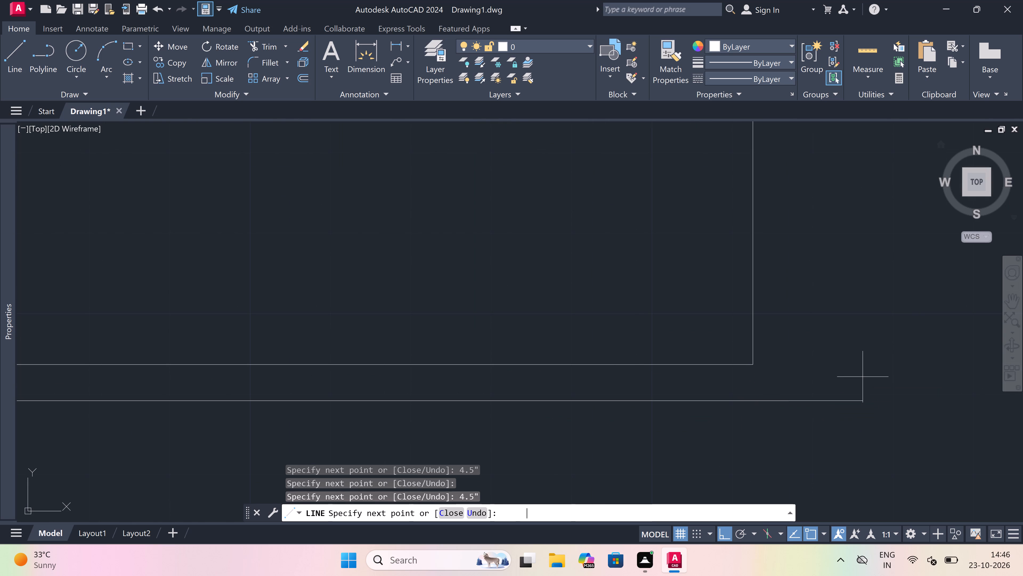
Draw the outer right side up level with the projection's inner top line, 4.5" further up, and back left to the enclosure's side wall.
scroll(863, 377, down, 3)
scroll(869, 262, down, 2)
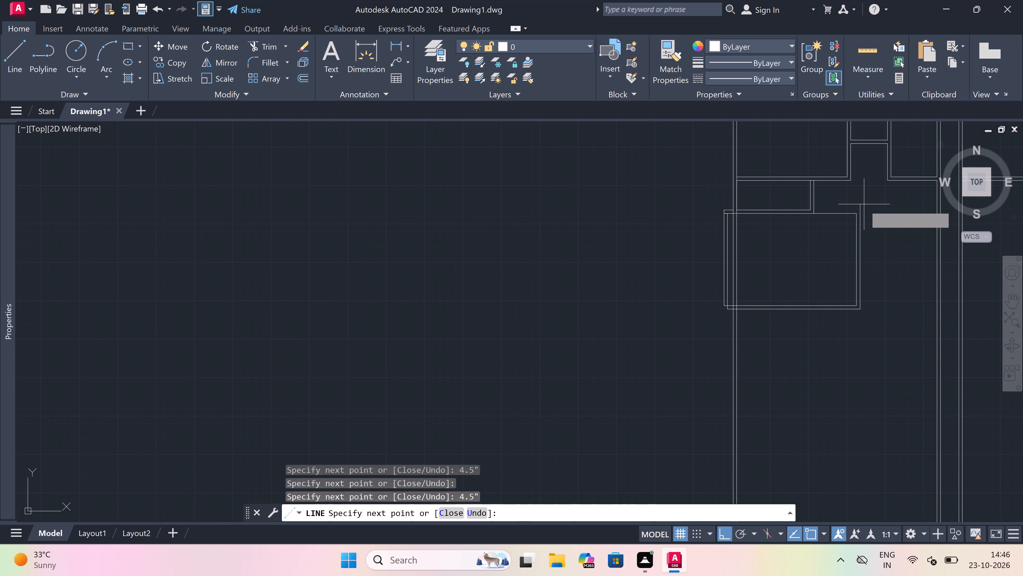
scroll(864, 202, up, 3)
scroll(833, 233, up, 2)
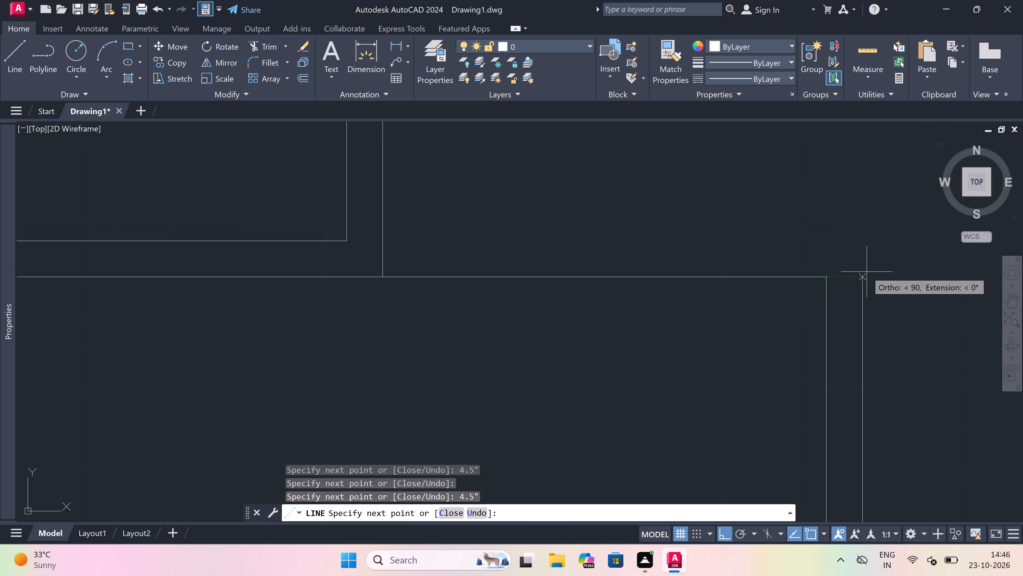
drag(864, 274, 864, 272)
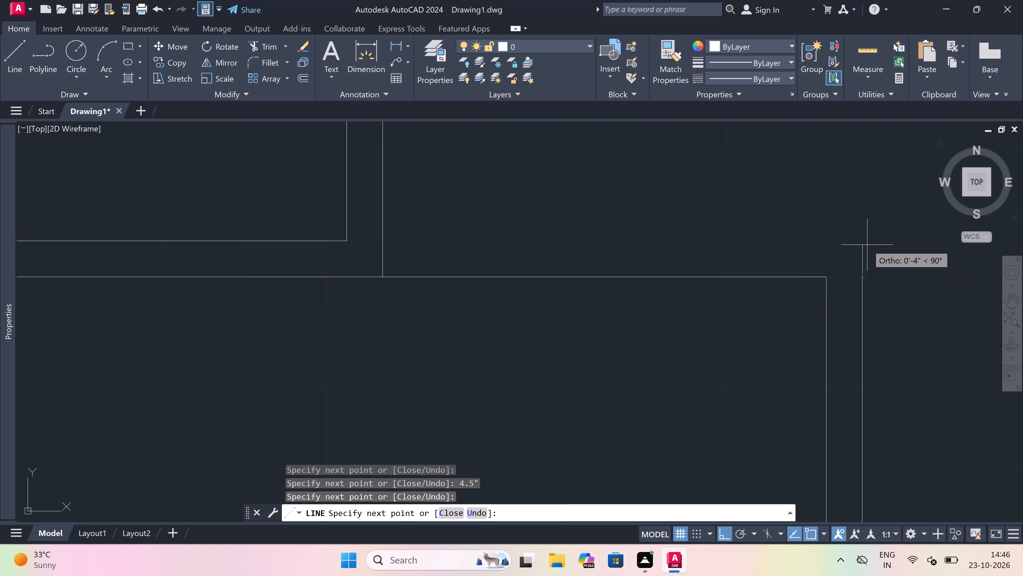
text(4.5")
key(space)
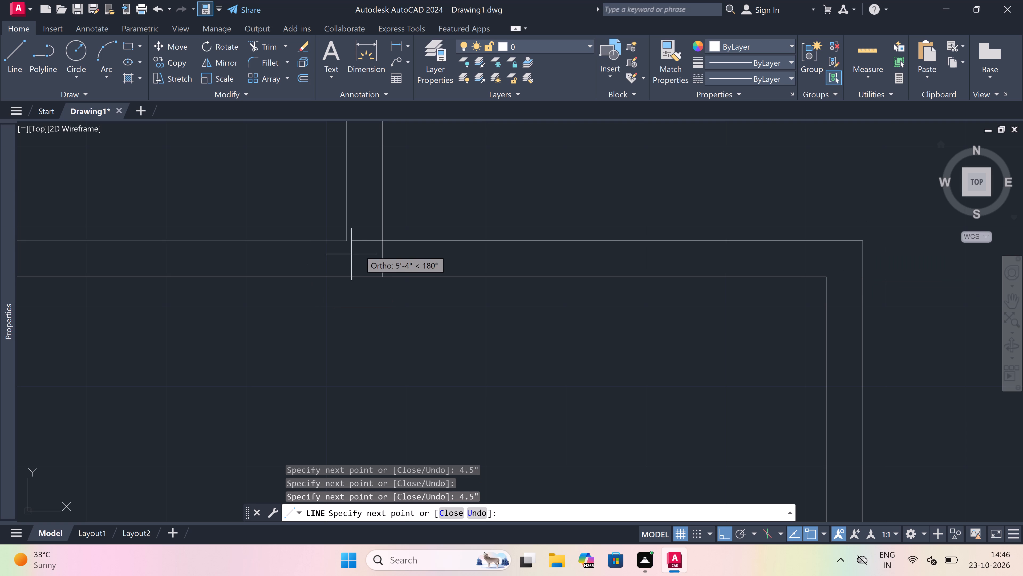
click(383, 238)
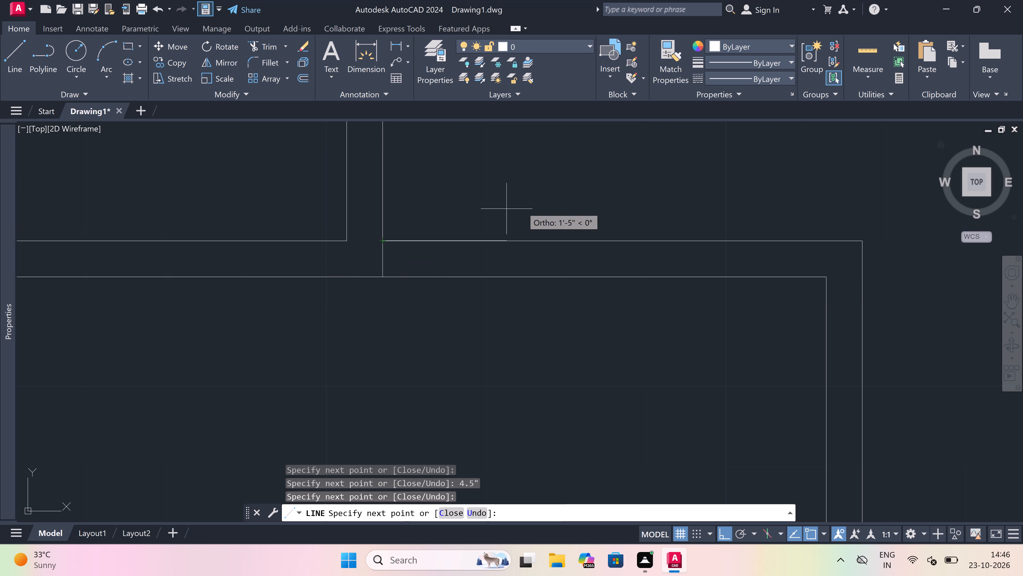
key(Escape)
Trim the end of the enclosure's outer side line that crosses the projection's top wall.
key(t)
key(r)
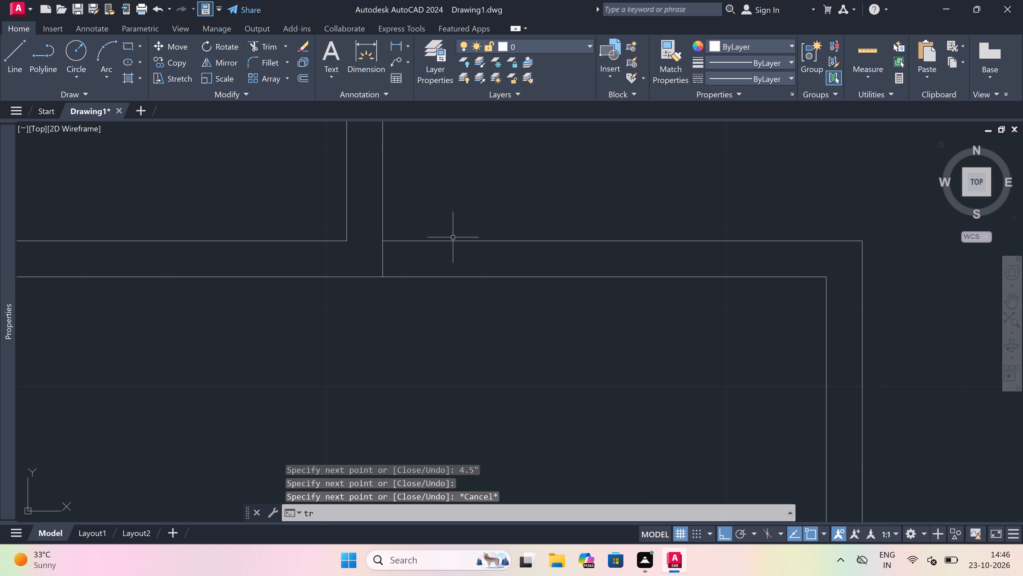
key(space)
click(383, 269)
scroll(491, 224, down, 4)
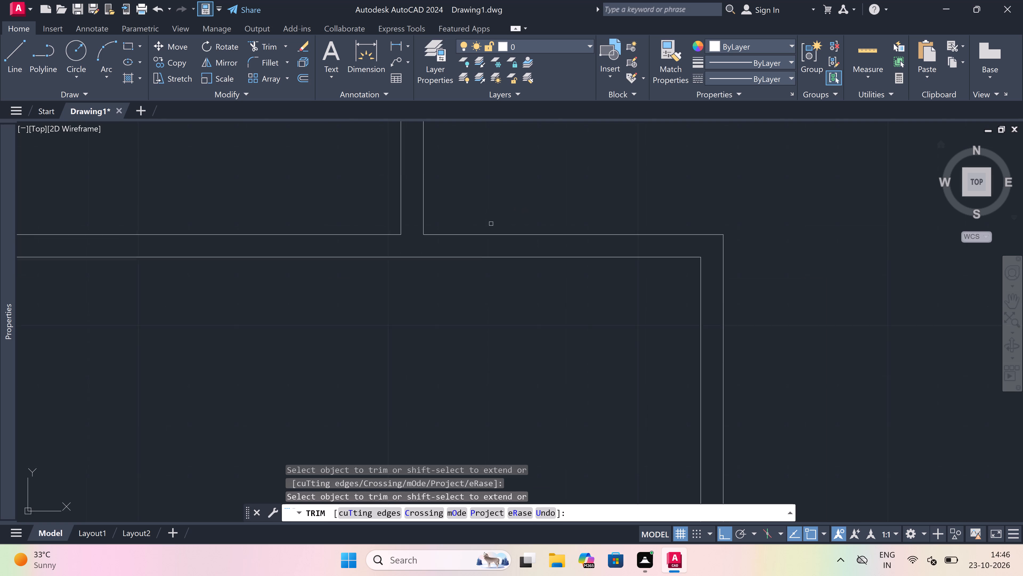
Trim both exterior wall lines that run through the projection room's interior.
scroll(335, 275, up, 1)
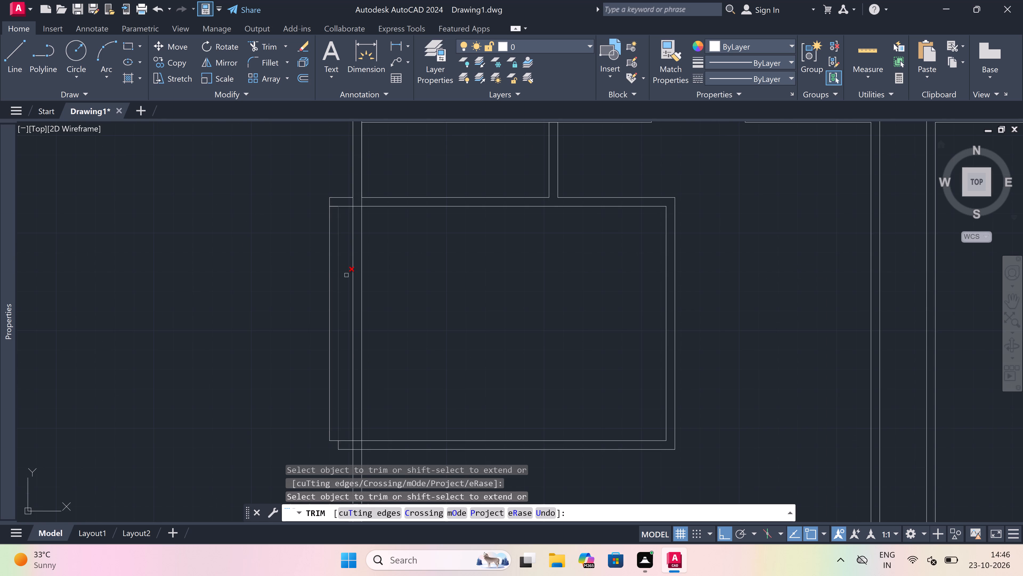
click(350, 273)
click(435, 262)
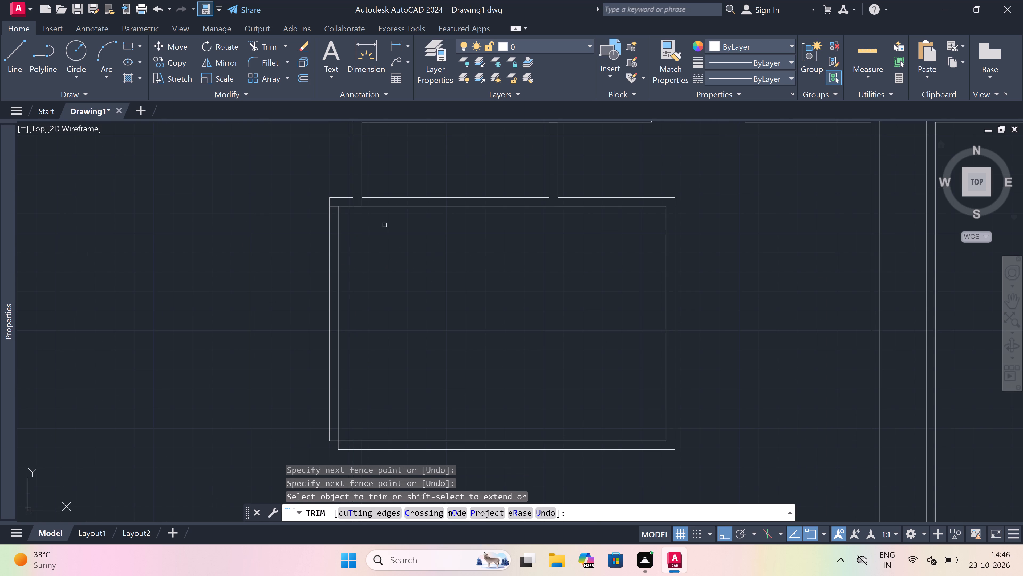
Trim the overlapping inner line at the projection's top-left corner and the exterior wall's two stubs inside its top wall.
scroll(382, 221, up, 2)
scroll(382, 221, down, 4)
scroll(361, 202, up, 4)
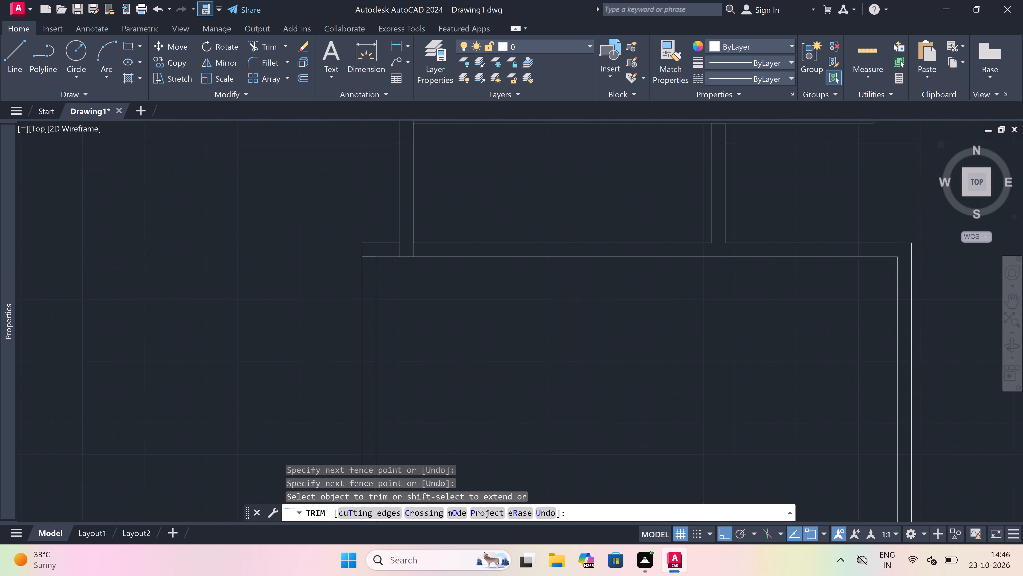
scroll(374, 269, up, 1)
click(360, 299)
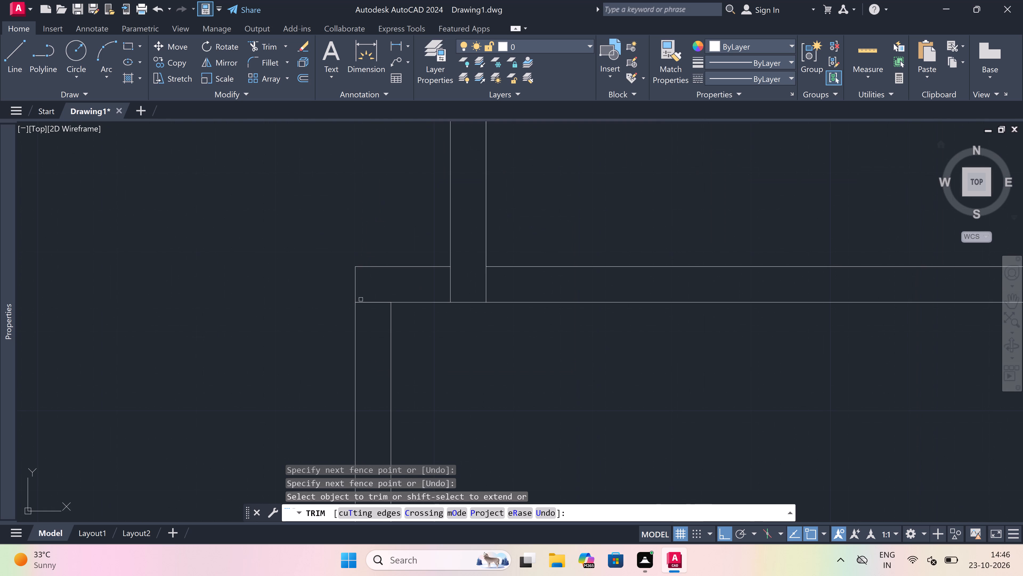
click(363, 321)
click(375, 278)
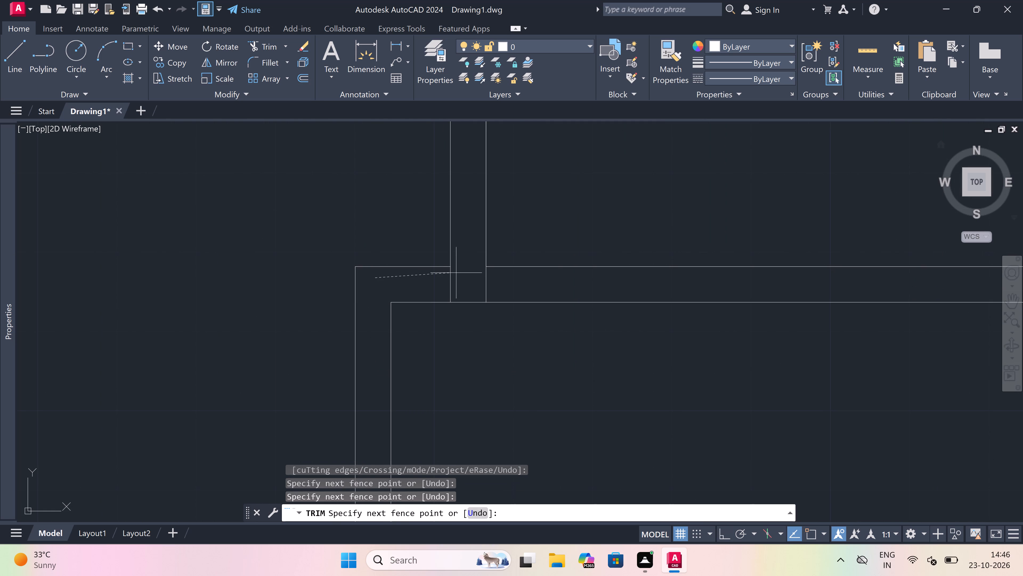
click(533, 277)
Trim the overlapping lines at the projection's bottom-left corner and the exterior wall's two stubs inside its bottom wall.
scroll(533, 275, down, 5)
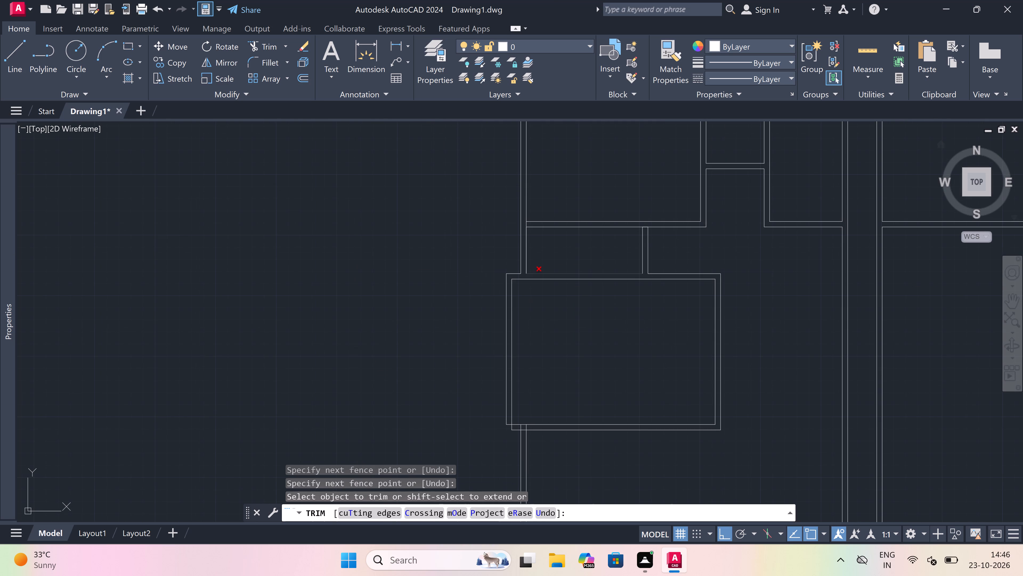
scroll(515, 438, up, 3)
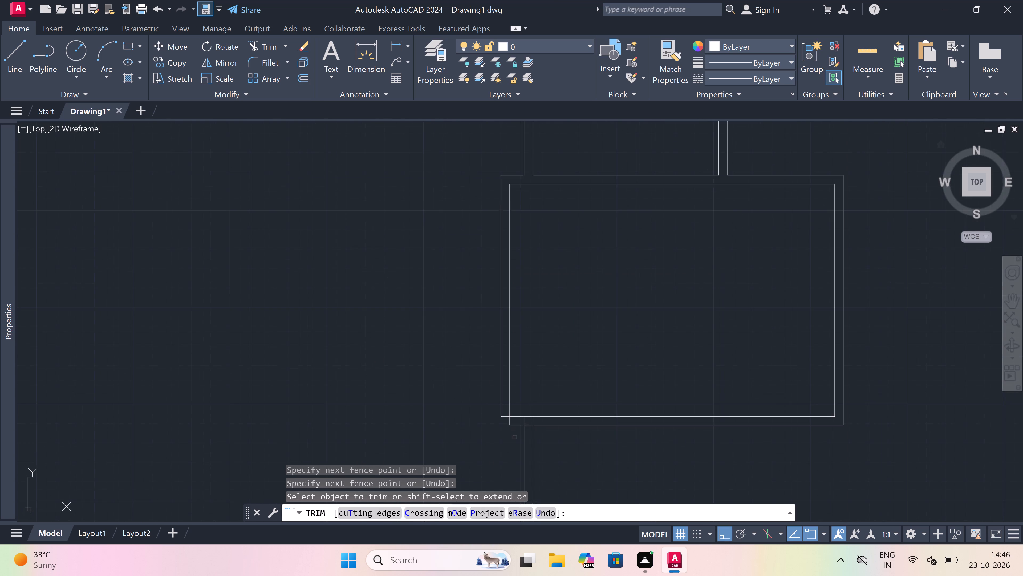
scroll(515, 437, up, 1)
scroll(497, 370, up, 1)
drag(497, 370, 493, 368)
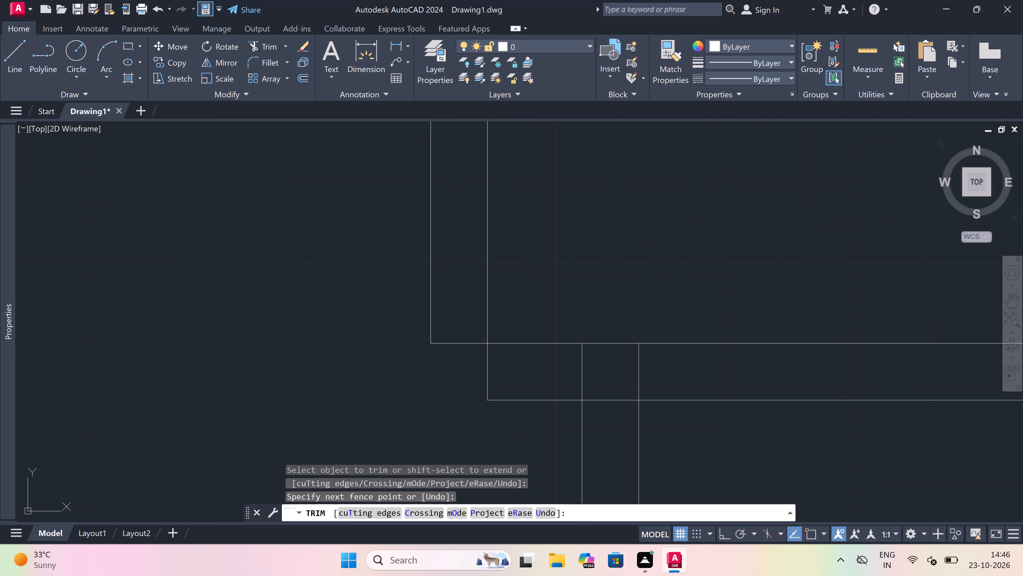
click(441, 337)
click(537, 370)
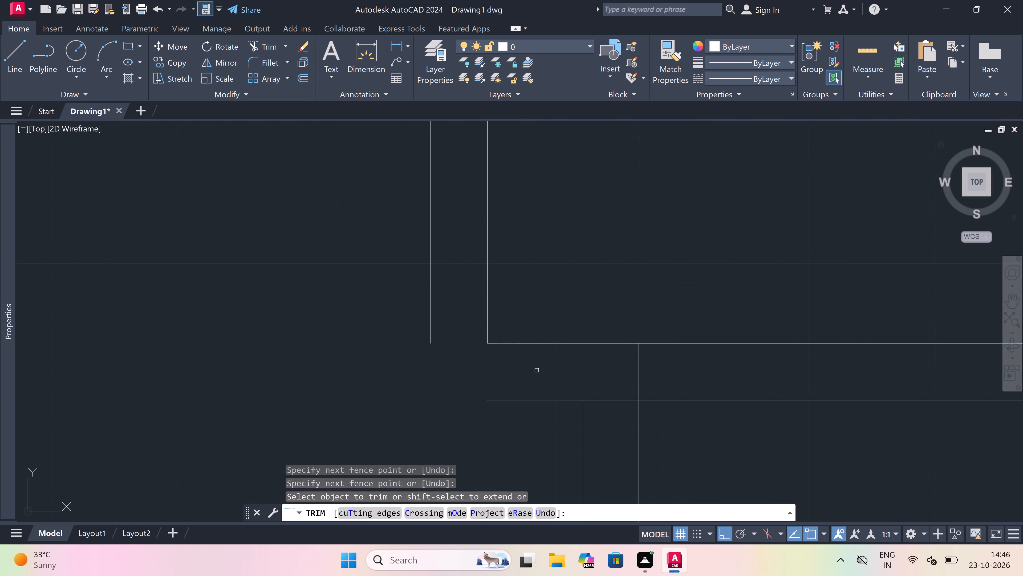
click(537, 370)
click(699, 370)
drag(542, 370, 548, 370)
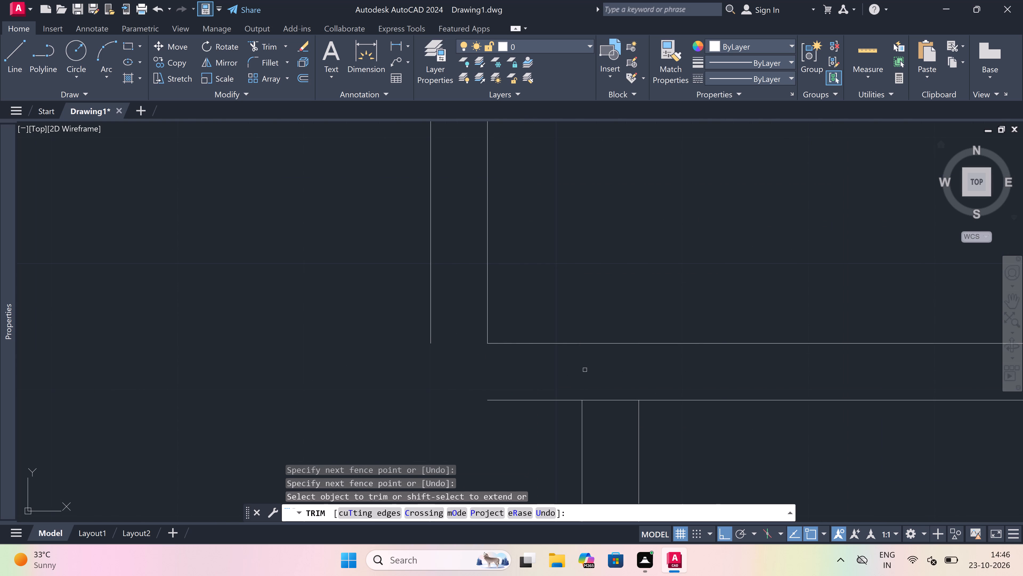
click(604, 371)
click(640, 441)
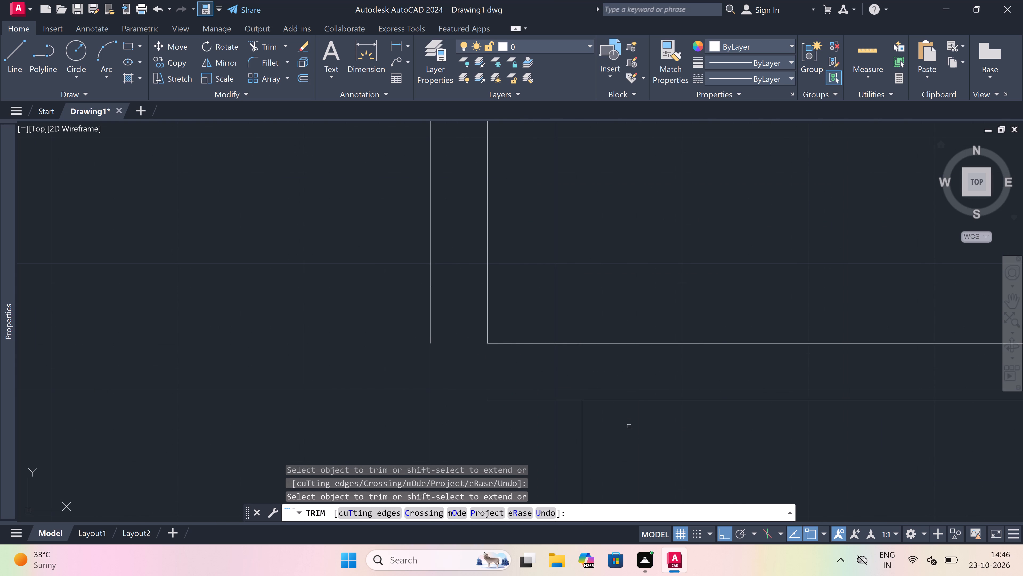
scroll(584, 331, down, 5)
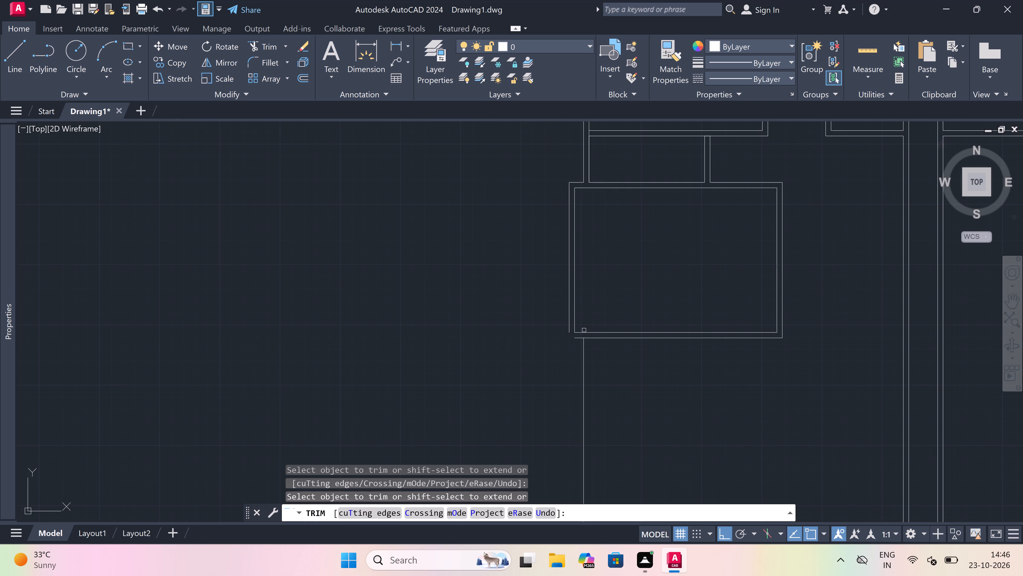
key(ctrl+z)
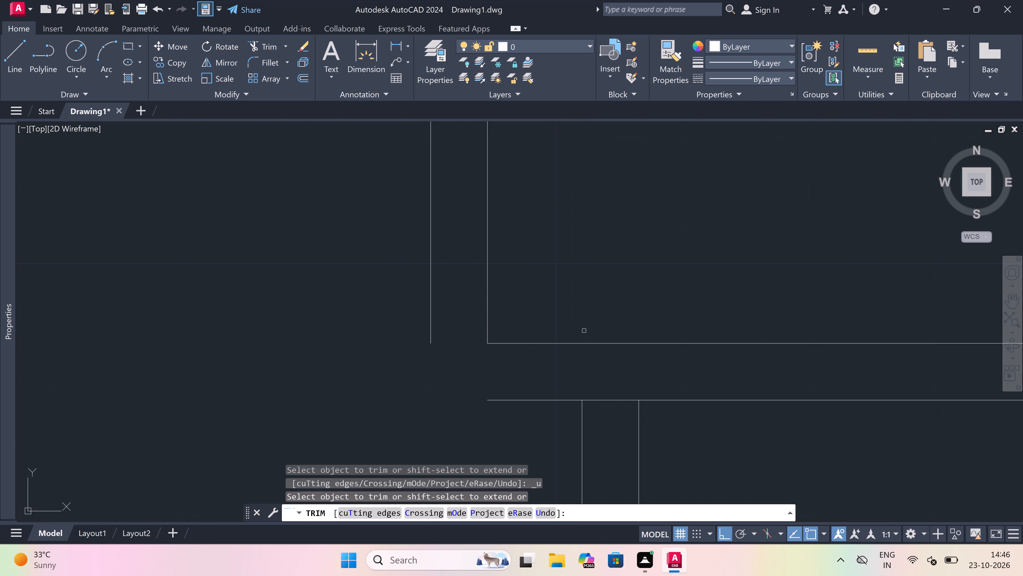
Trim the projection's outer bottom line between the exterior wall's two lines to open the junction.
scroll(584, 334, down, 4)
scroll(585, 348, up, 4)
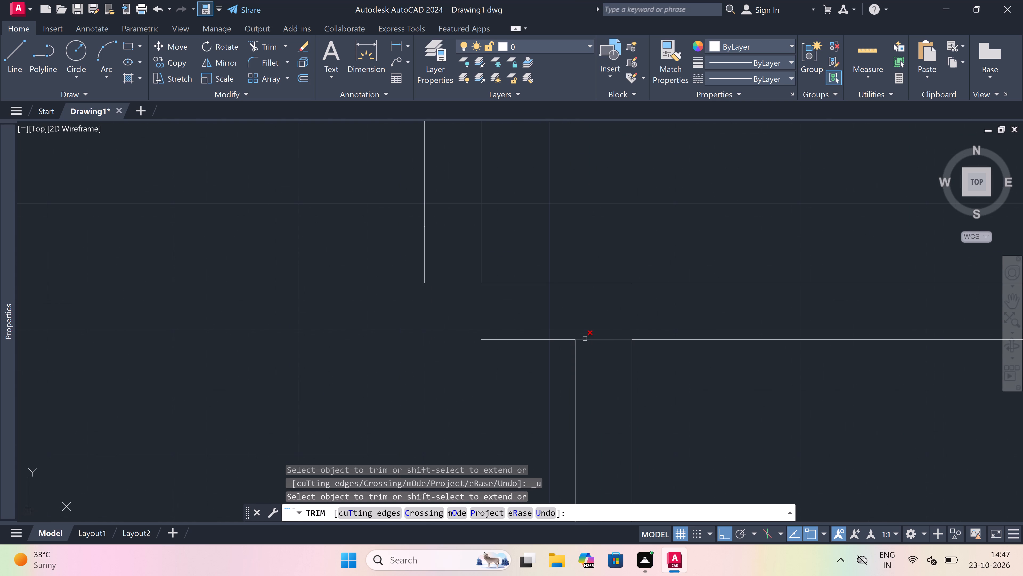
click(585, 339)
key(Escape)
Fillet the projection's outer bottom line and outer left line into a sharp bottom-left corner.
key(f)
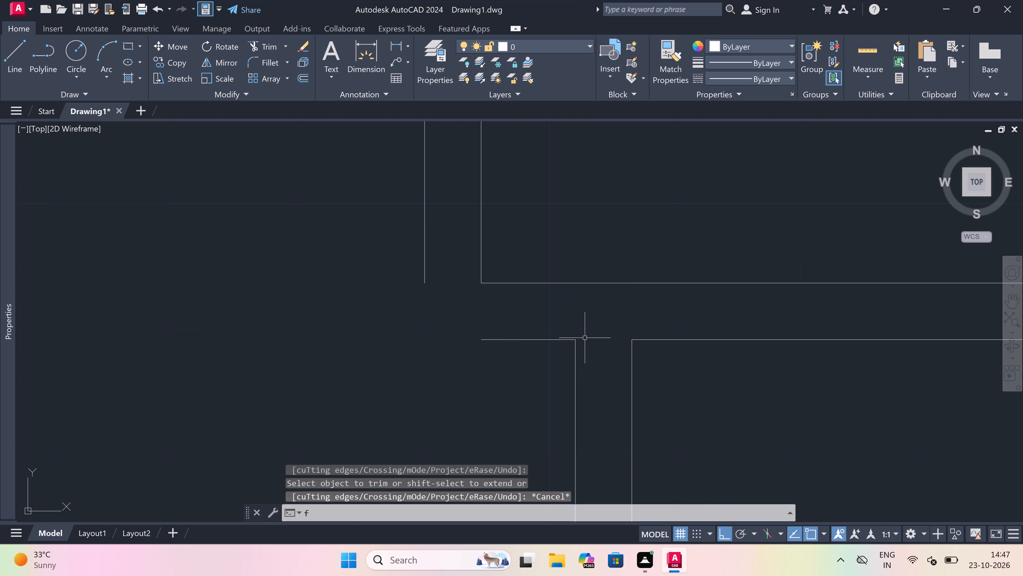
key(space)
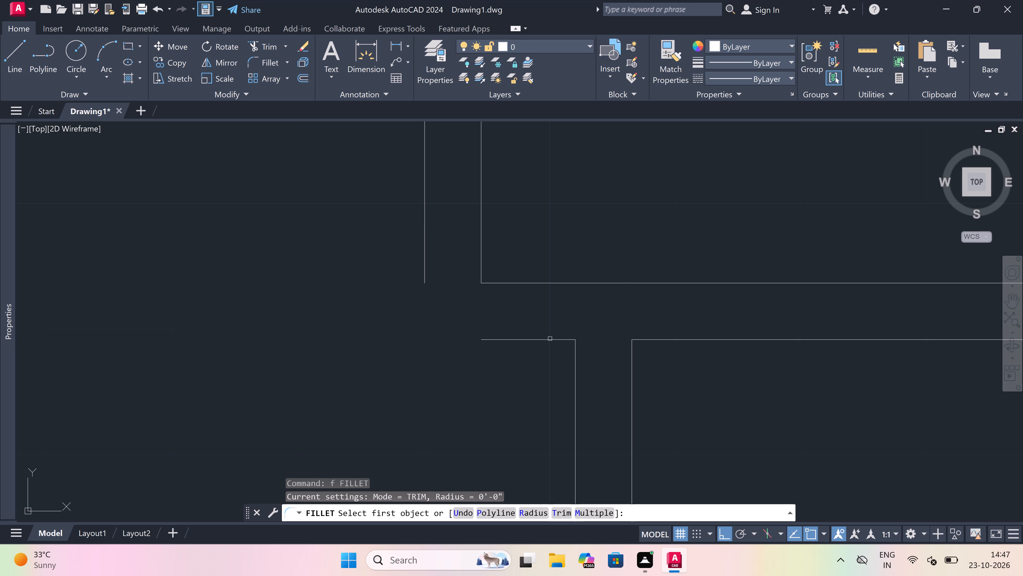
click(550, 339)
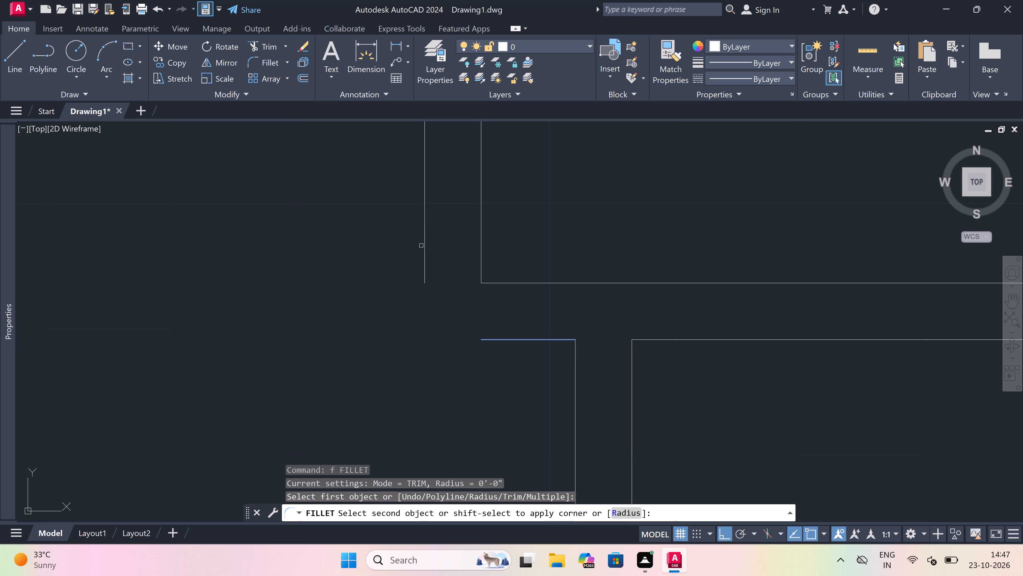
click(425, 246)
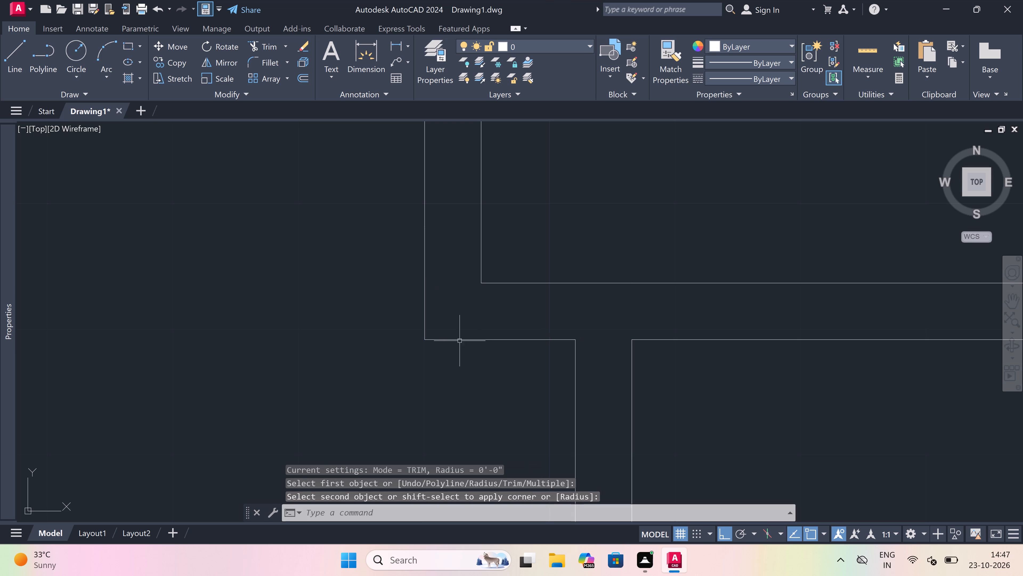
key(Escape)
Draw the outer outline of a second room below the left projection, 10' deep and matching the projection's full width.
scroll(552, 330, down, 5)
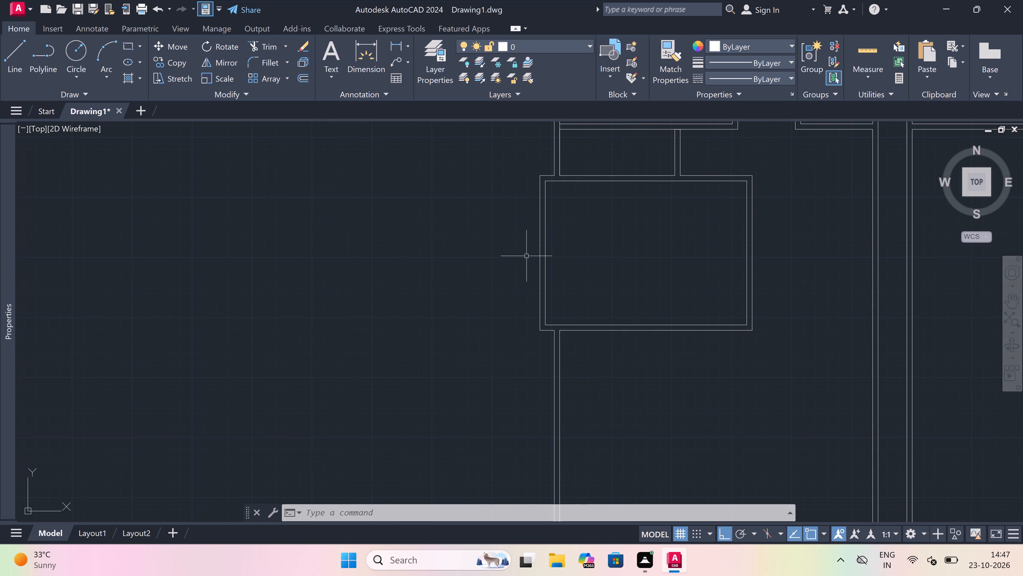
key(l)
key(space)
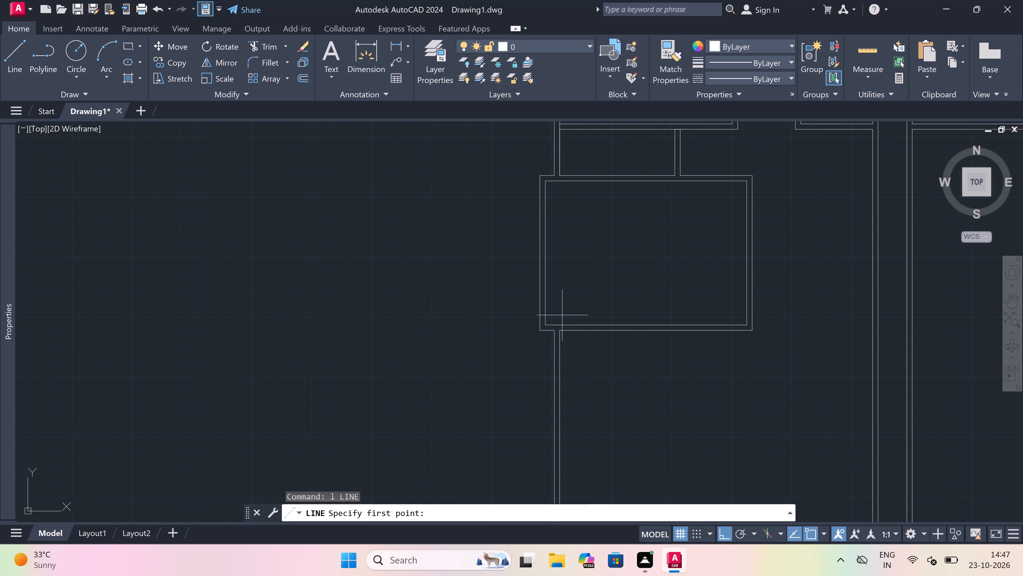
drag(537, 329, 539, 349)
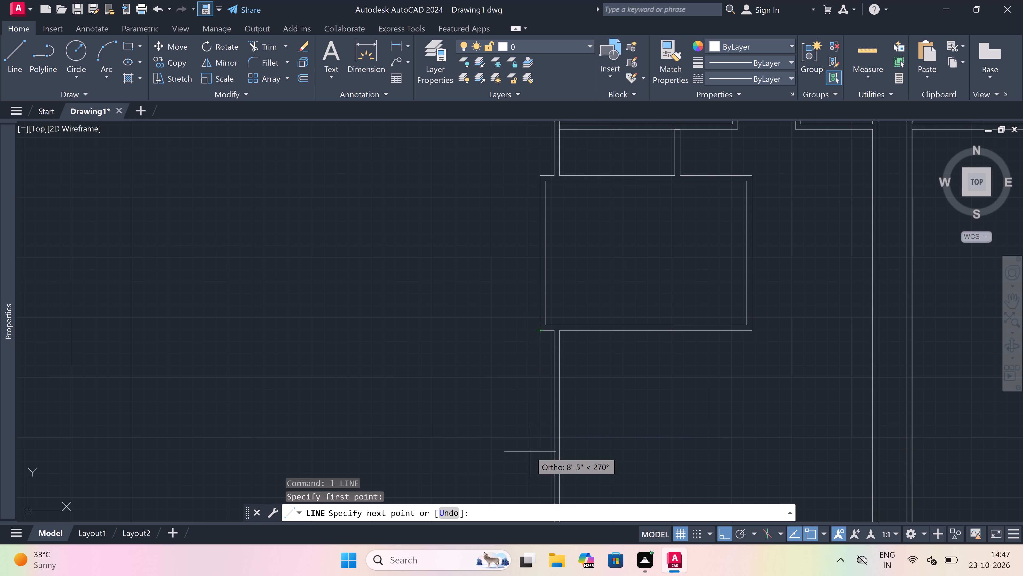
text(10')
key(space)
scroll(525, 446, down, 2)
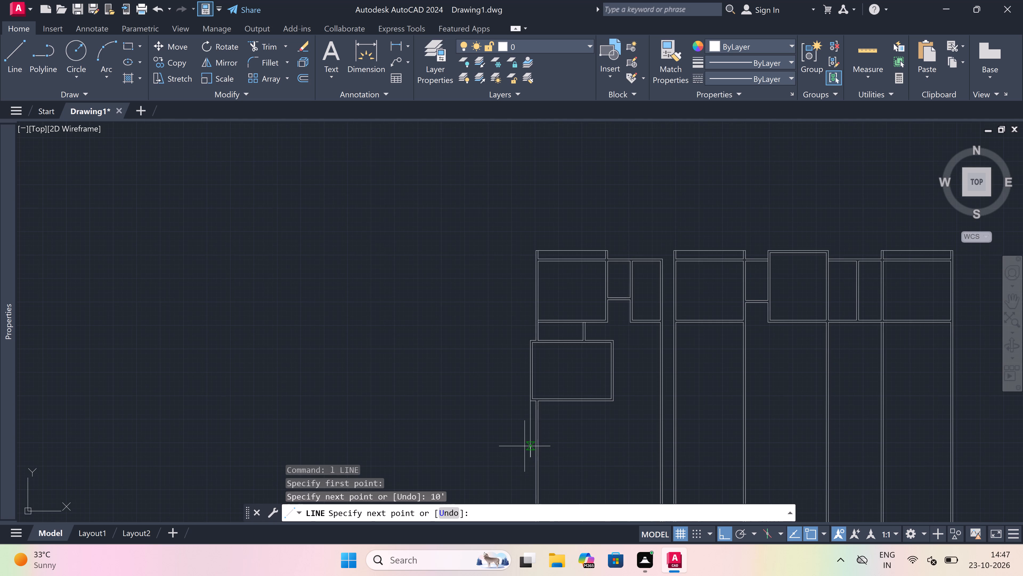
scroll(586, 459, up, 2)
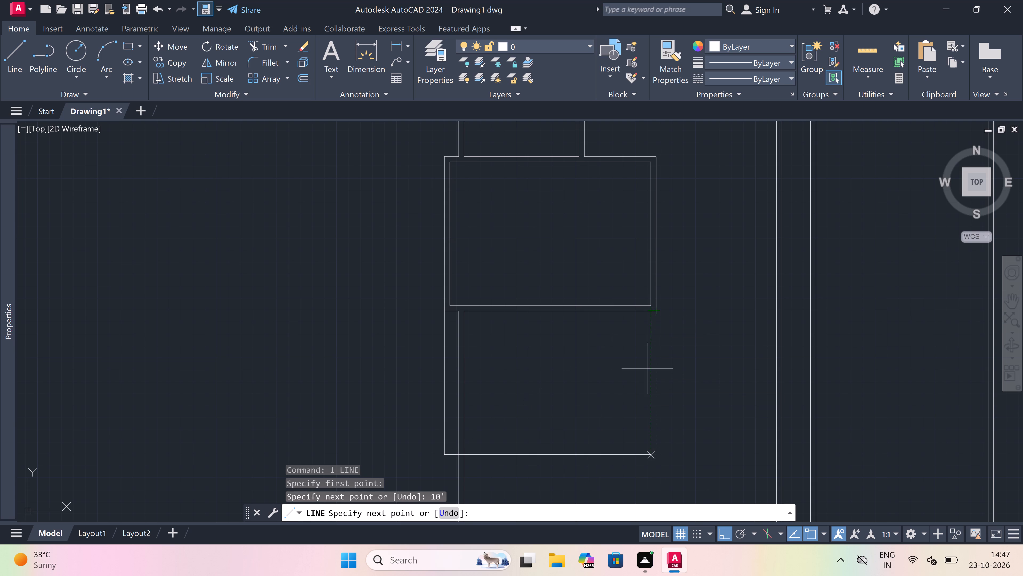
drag(655, 453, 655, 452)
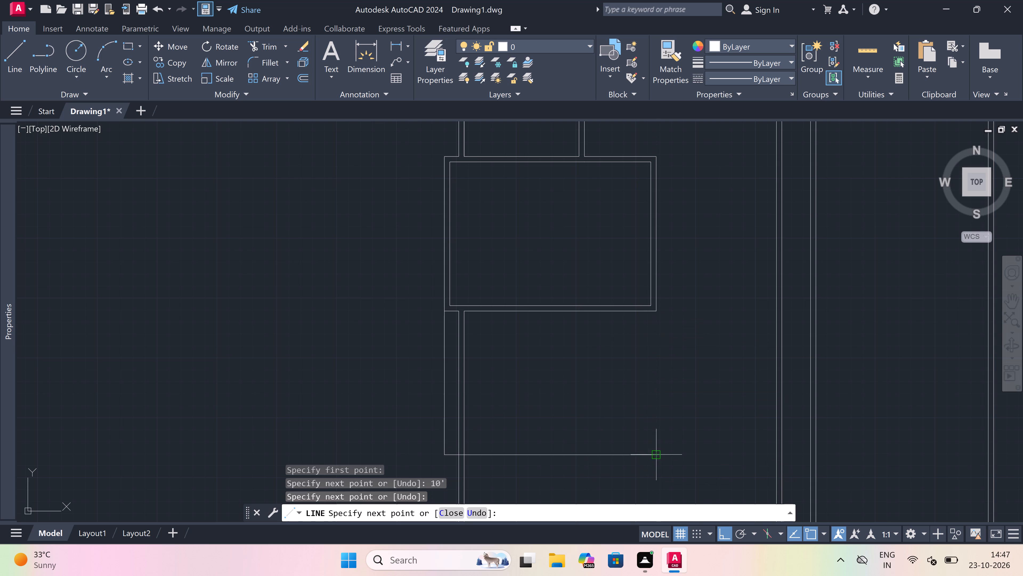
drag(655, 452, 657, 434)
scroll(657, 313, up, 4)
click(649, 300)
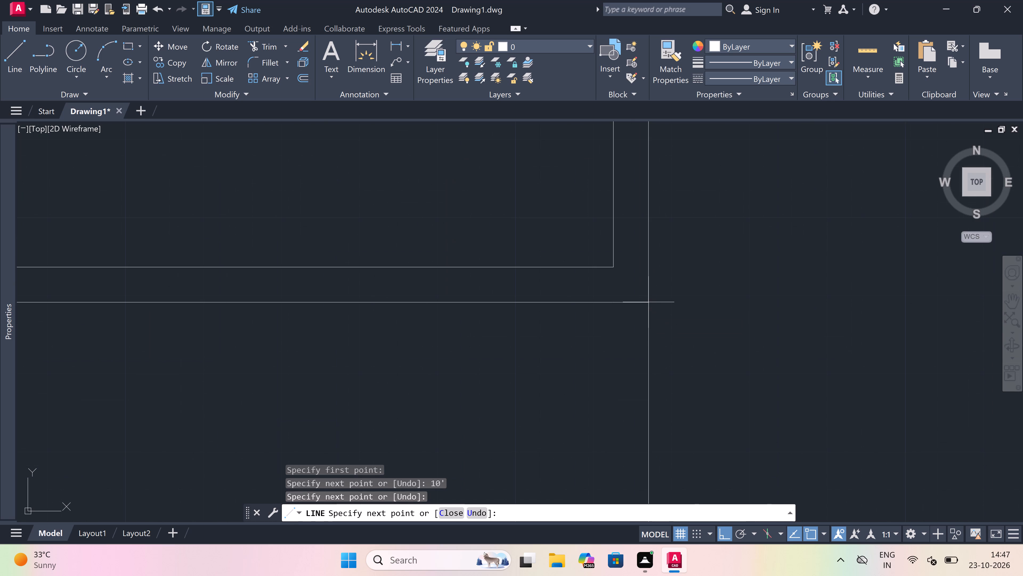
key(Escape)
Draw the lower room's inner left line from the projection's inner bottom-left corner down to the new outer bottom line.
scroll(649, 300, down, 3)
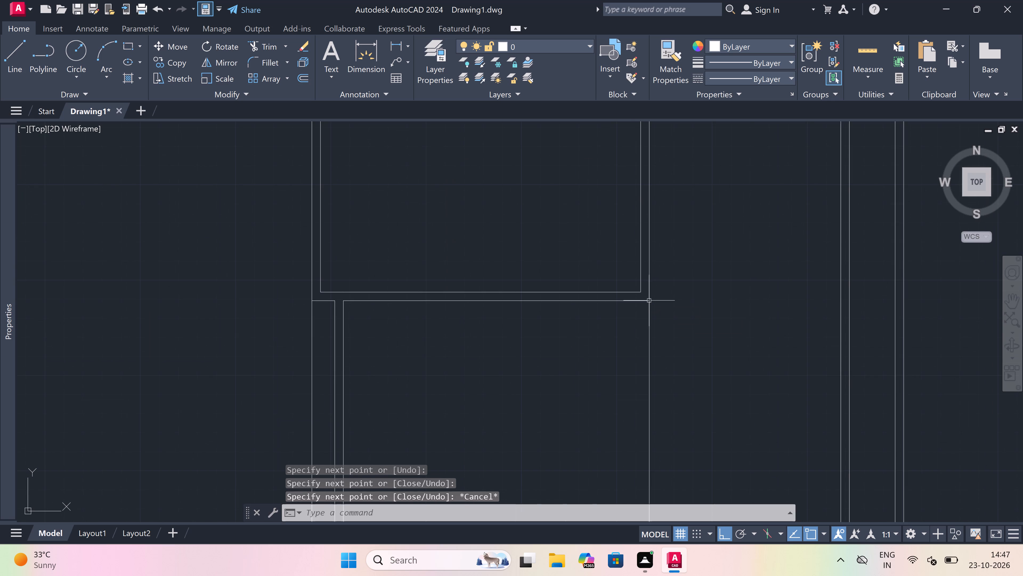
key(space)
scroll(328, 303, up, 3)
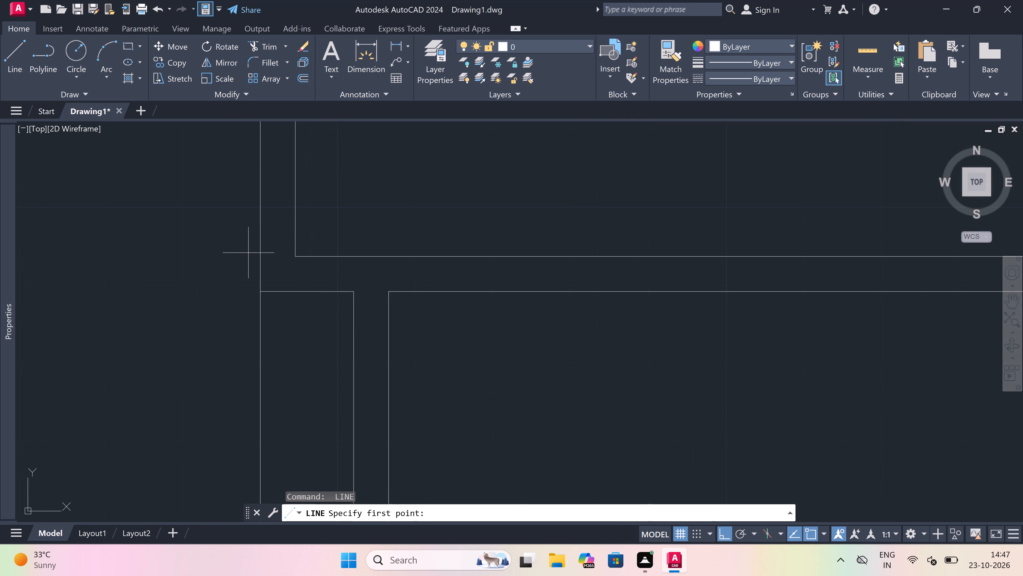
click(295, 254)
click(293, 291)
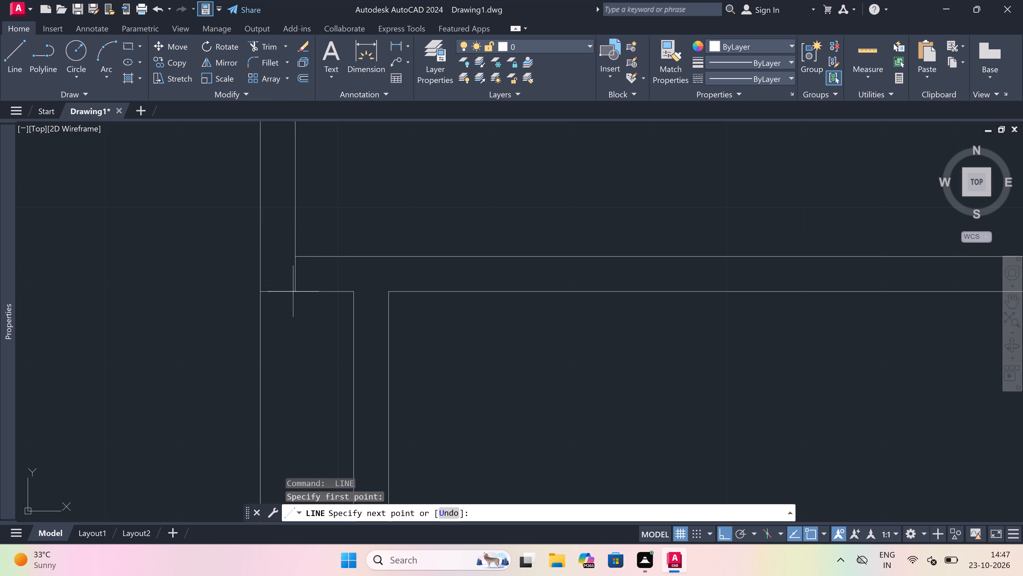
scroll(303, 273, down, 6)
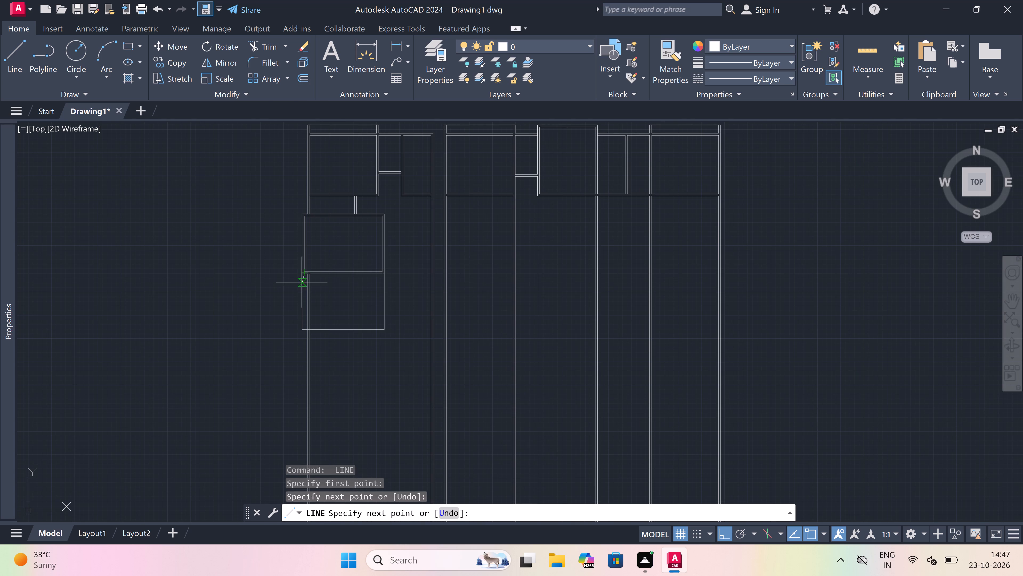
scroll(300, 299, up, 4)
scroll(301, 301, down, 3)
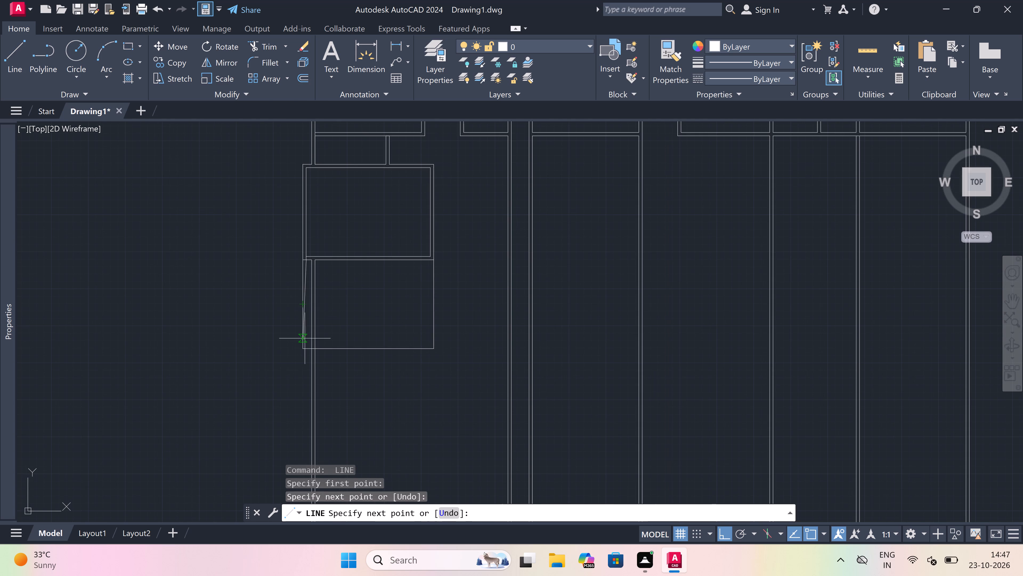
scroll(305, 338, up, 1)
scroll(310, 360, up, 3)
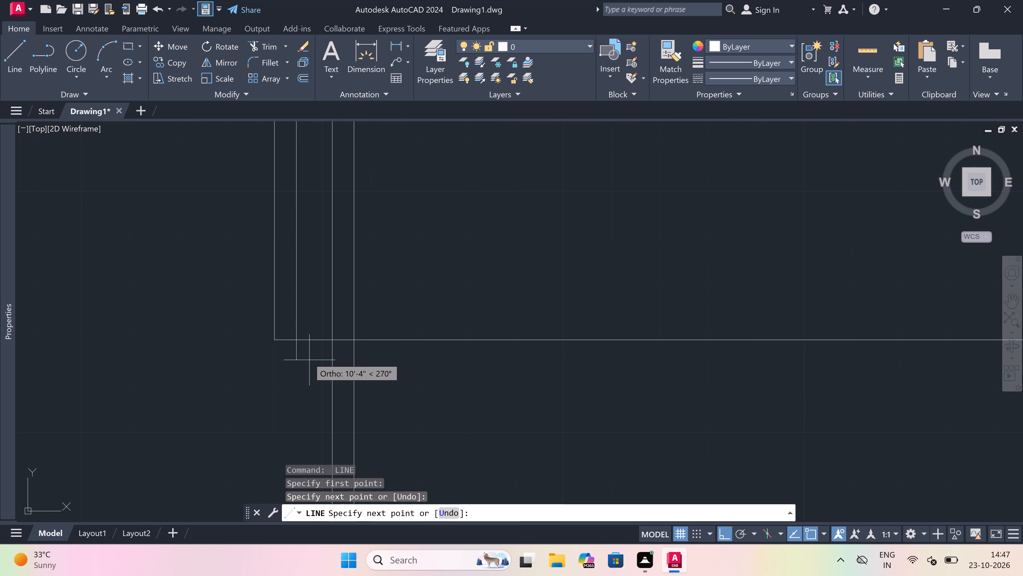
scroll(306, 335, up, 3)
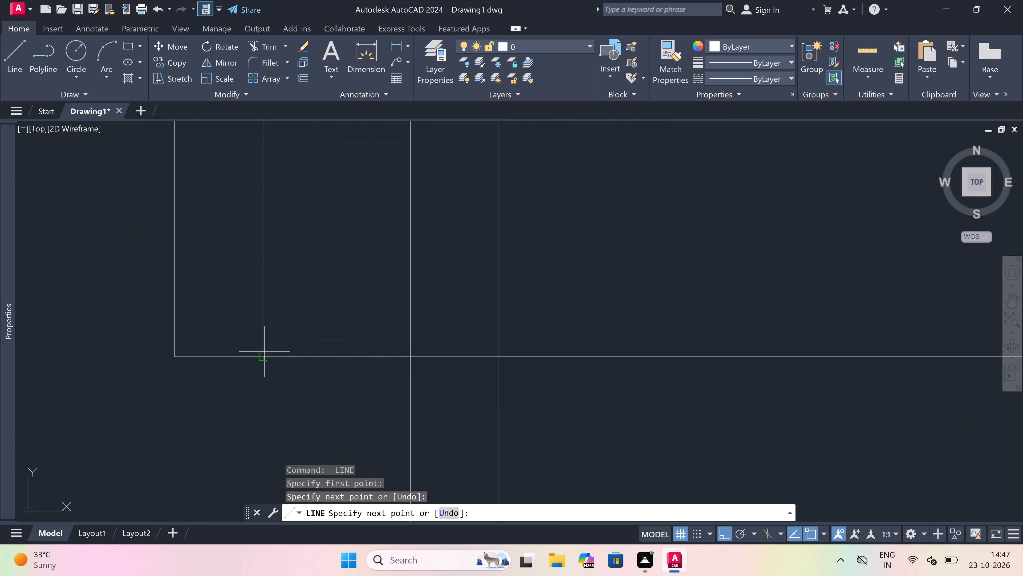
drag(264, 354, 265, 342)
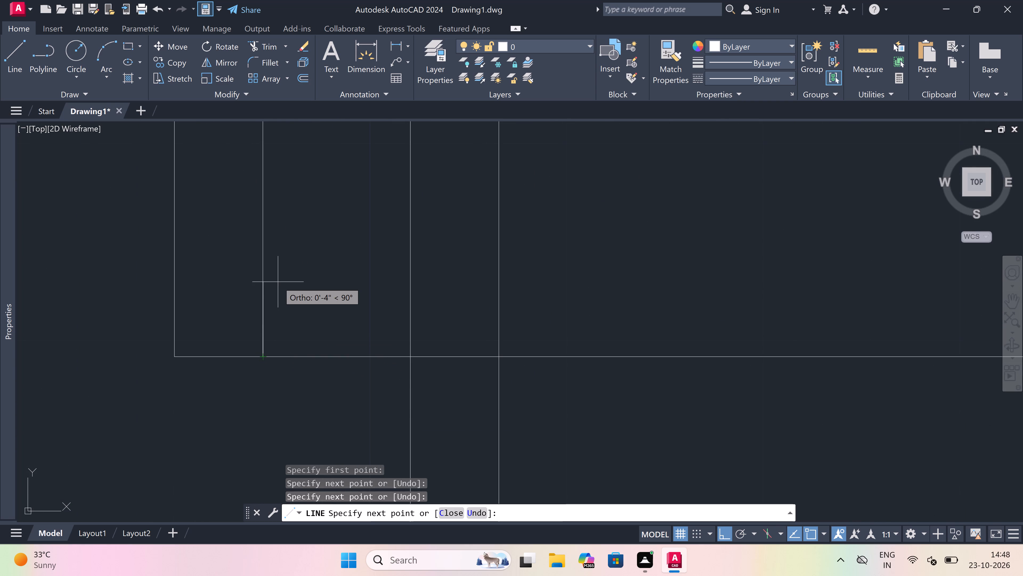
Draw the lower room's inner bottom and right lines, stepping 4.5" in from the outer lines and ending at the shared wall.
text(4.5")
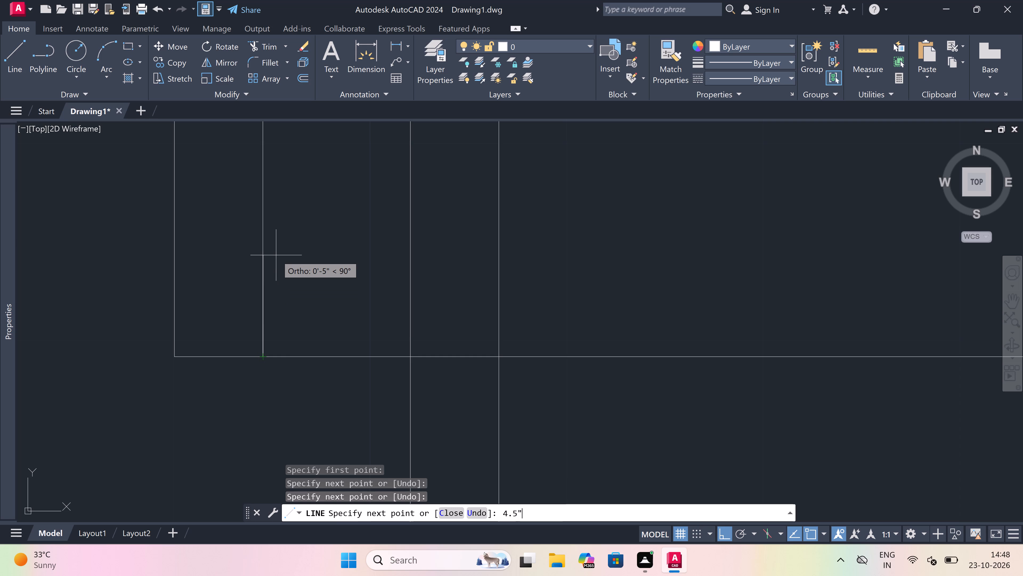
key(space)
scroll(276, 255, down, 8)
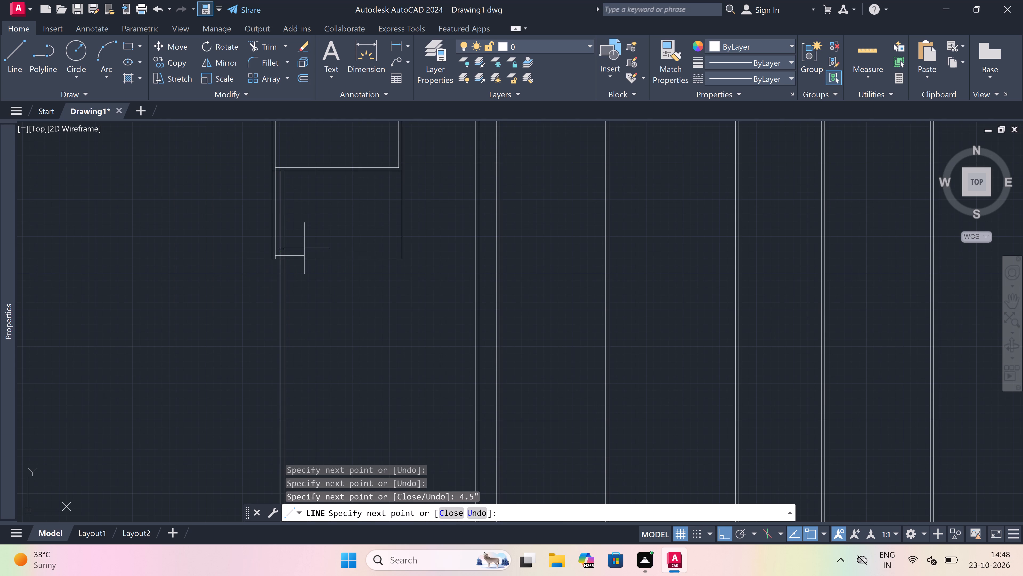
scroll(399, 241, up, 4)
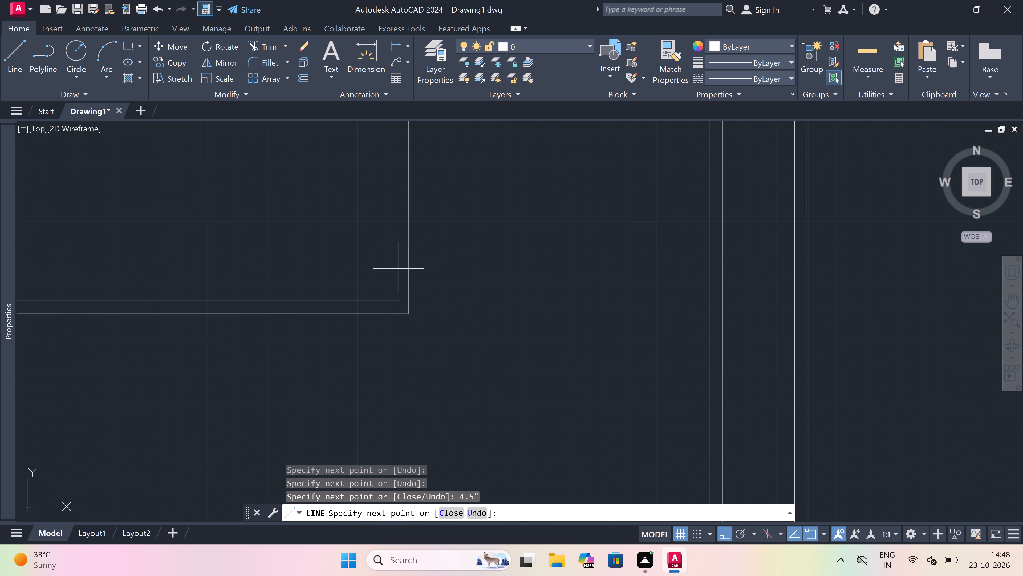
click(407, 302)
text(4.5")
key(space)
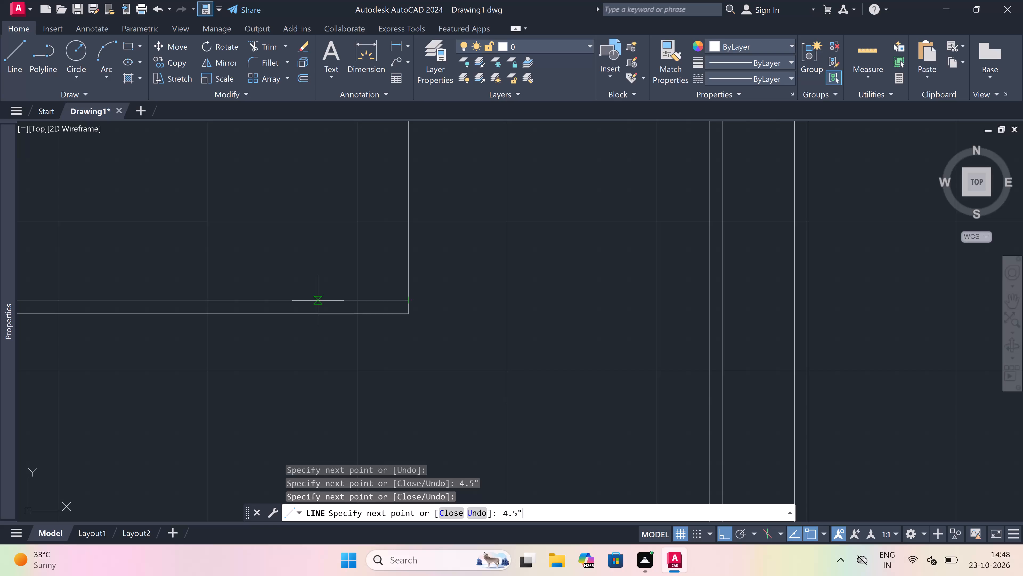
scroll(318, 301, down, 3)
scroll(324, 215, up, 3)
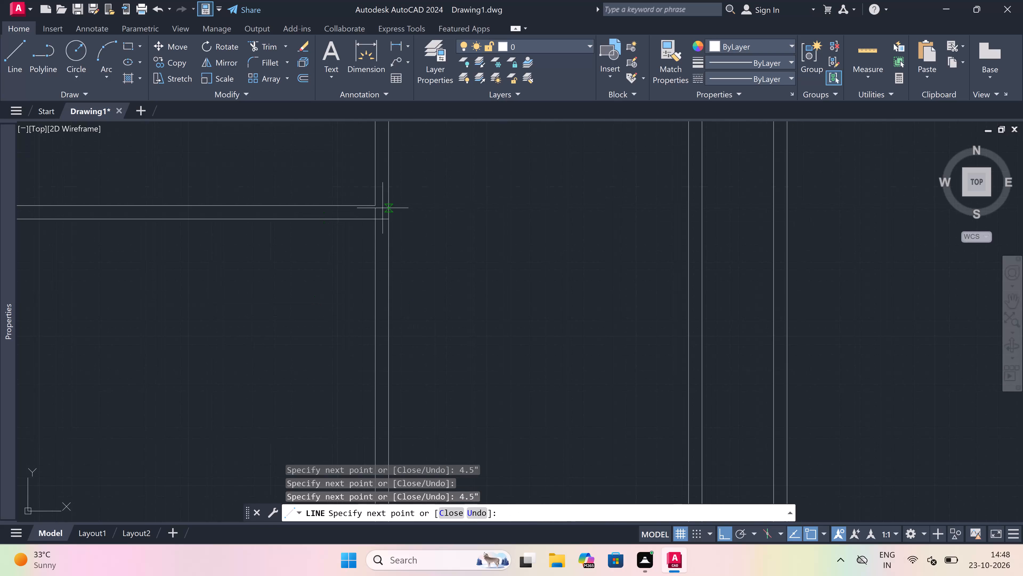
scroll(375, 218, up, 3)
click(375, 218)
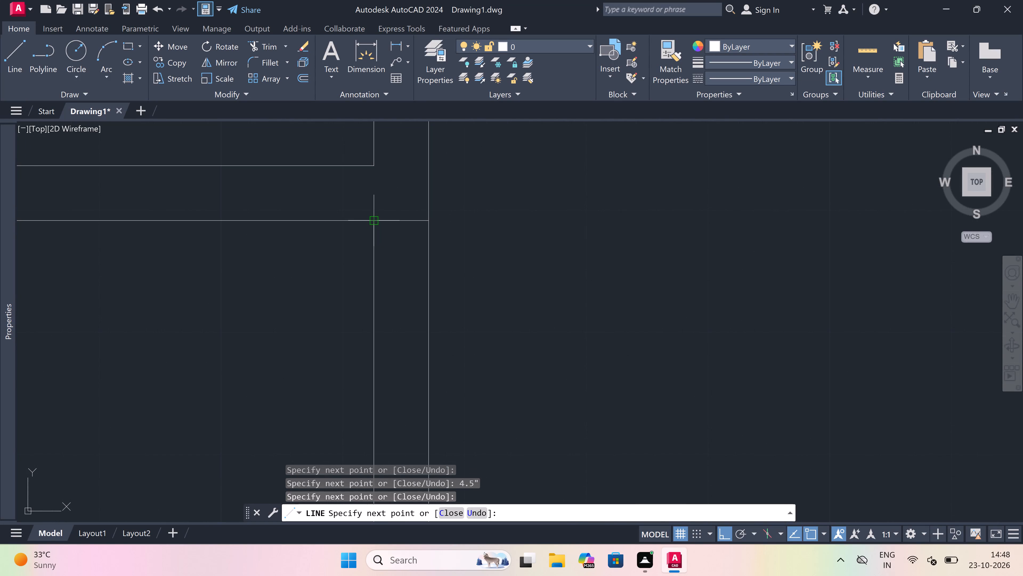
key(Escape)
Trim the exterior wall's two vertical lines where they run through the interior of the lower room.
scroll(373, 221, up, 1)
scroll(366, 246, down, 8)
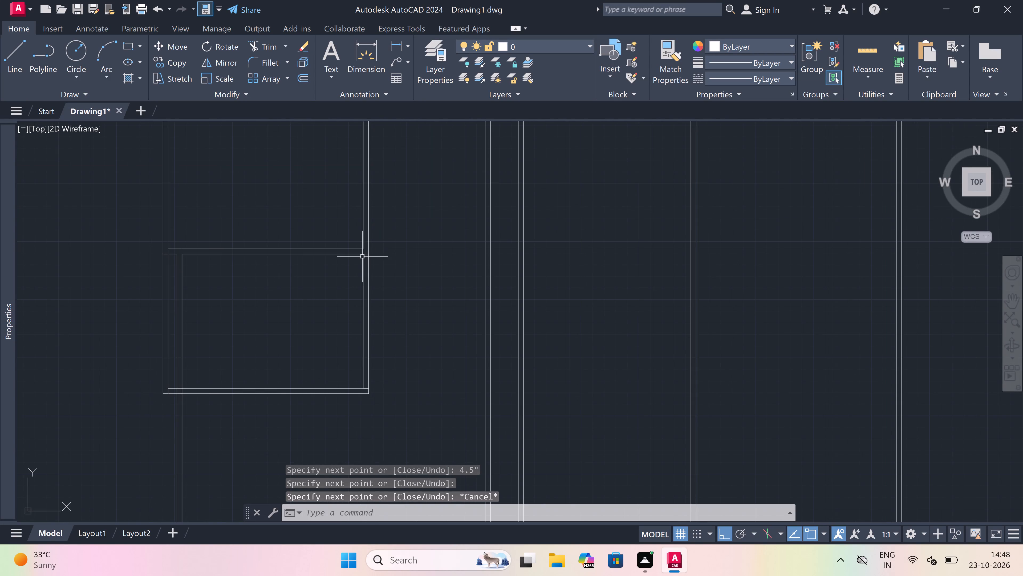
scroll(362, 257, down, 1)
scroll(247, 243, up, 2)
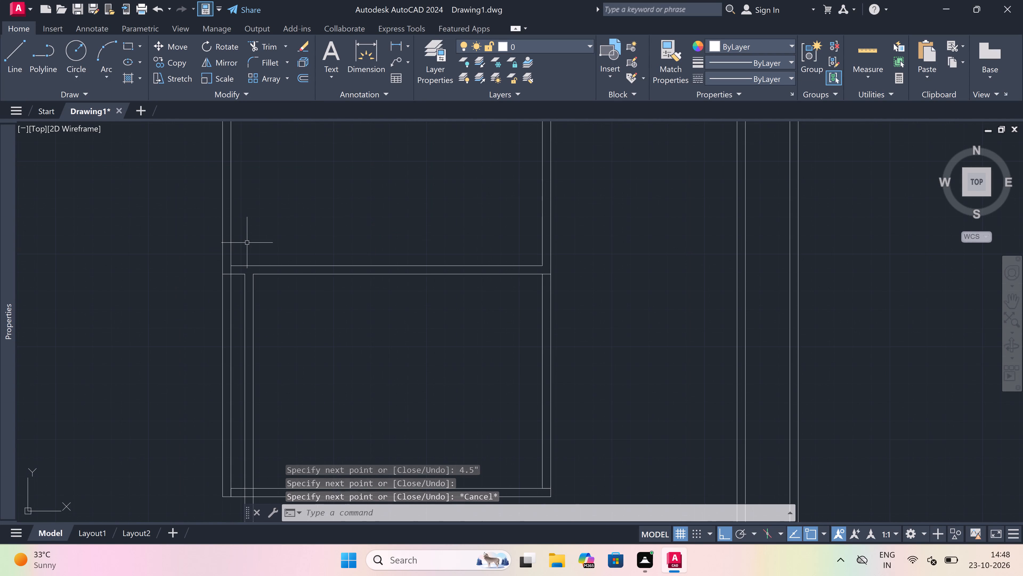
text(tr)
key(space)
click(237, 298)
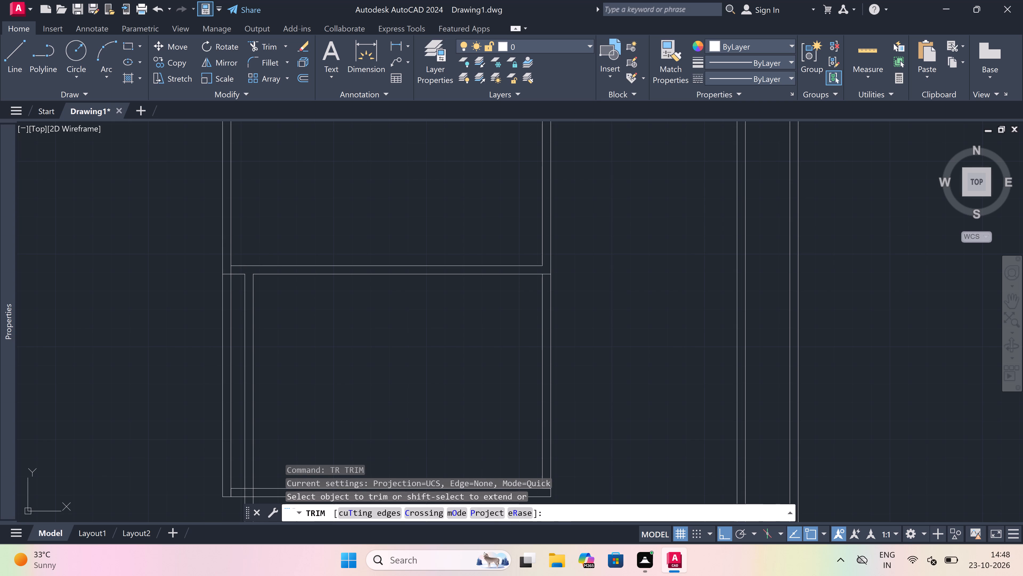
click(274, 305)
Trim the overlapping stubs inside the lower room's bottom wall and open its outer bottom line between the exterior wall's two lines.
scroll(274, 305, down, 2)
scroll(258, 354, up, 2)
scroll(258, 354, down, 1)
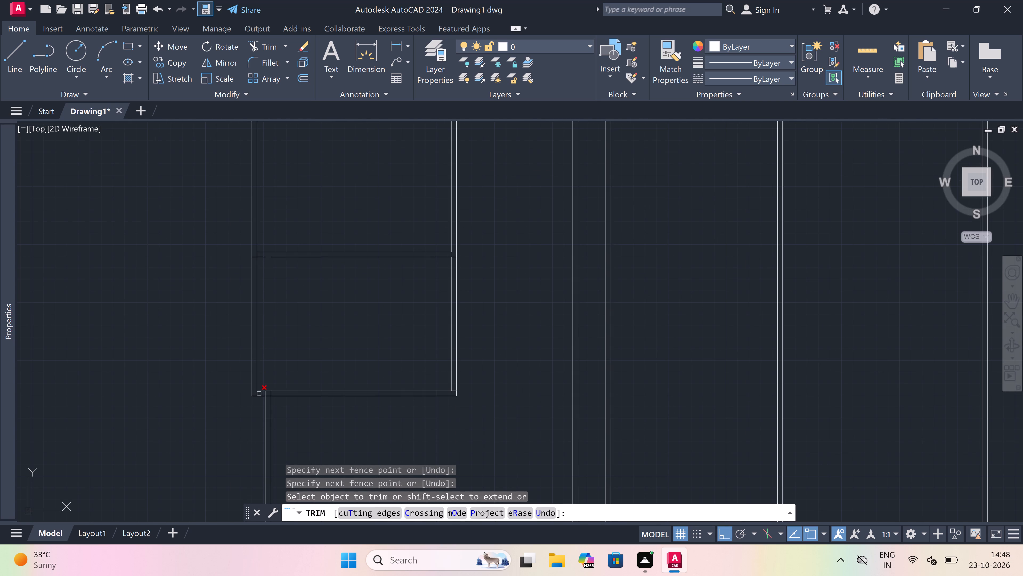
scroll(254, 405, up, 5)
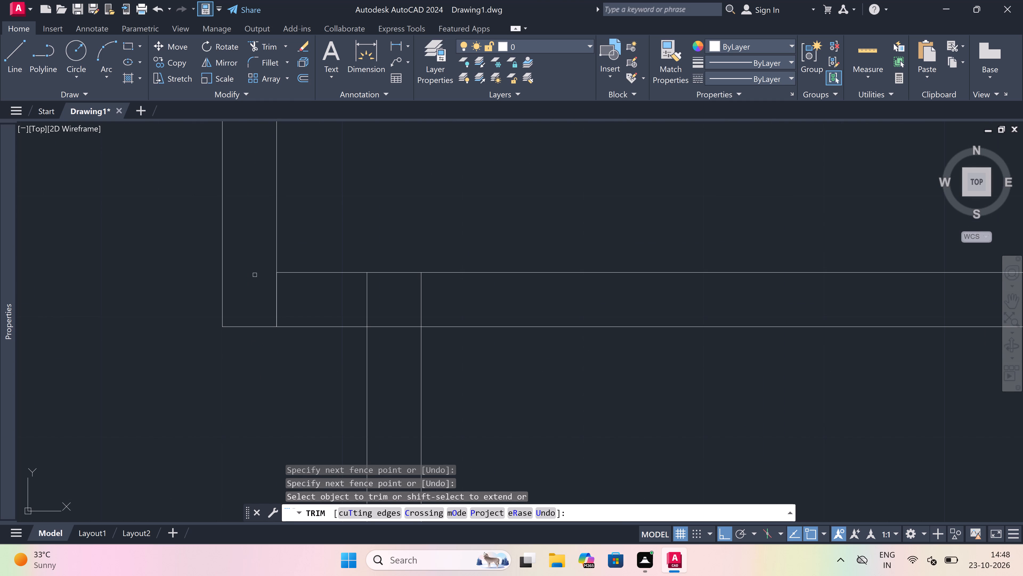
drag(258, 298, 261, 297)
click(491, 318)
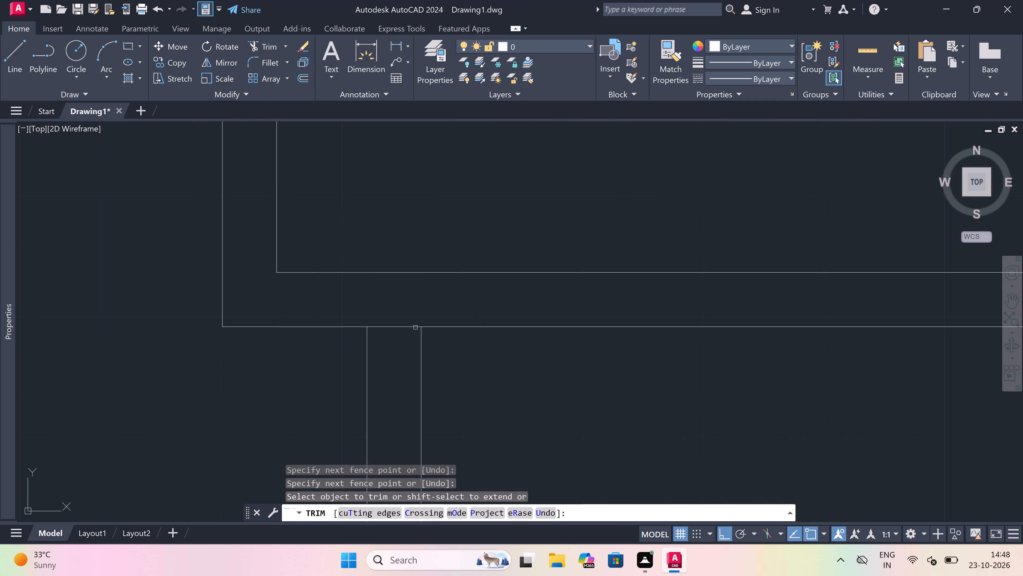
click(384, 328)
Trim the line stubs where the shared wall meets the left wall to open the junction between the two rooms.
scroll(182, 353, down, 5)
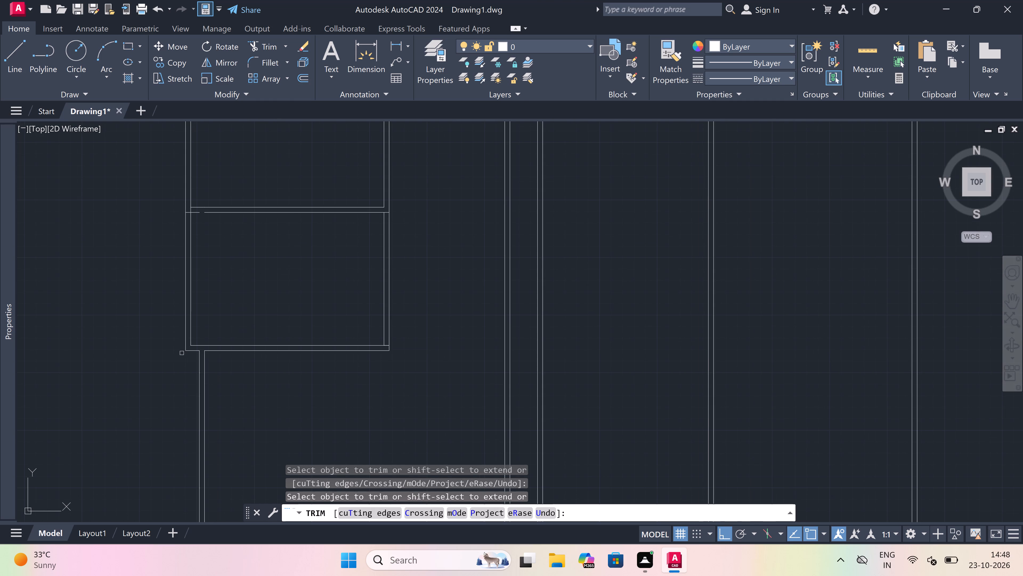
scroll(189, 187, up, 5)
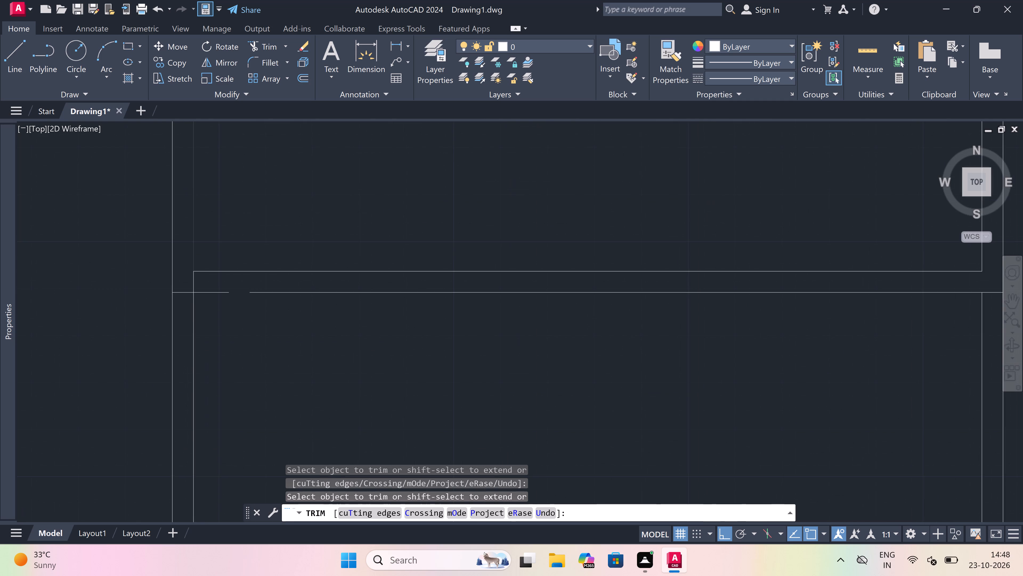
scroll(189, 190, down, 1)
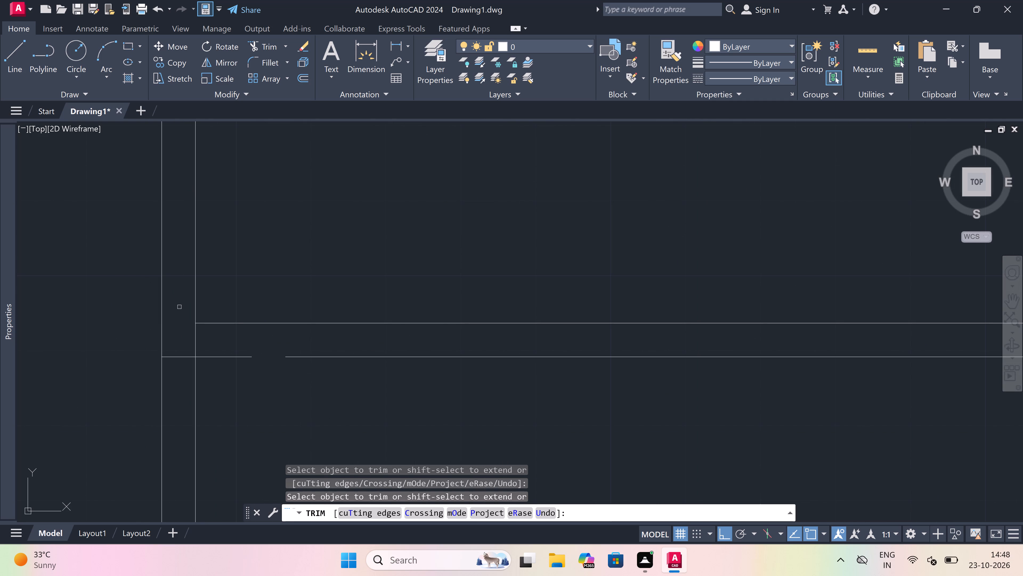
drag(181, 317, 181, 333)
click(185, 399)
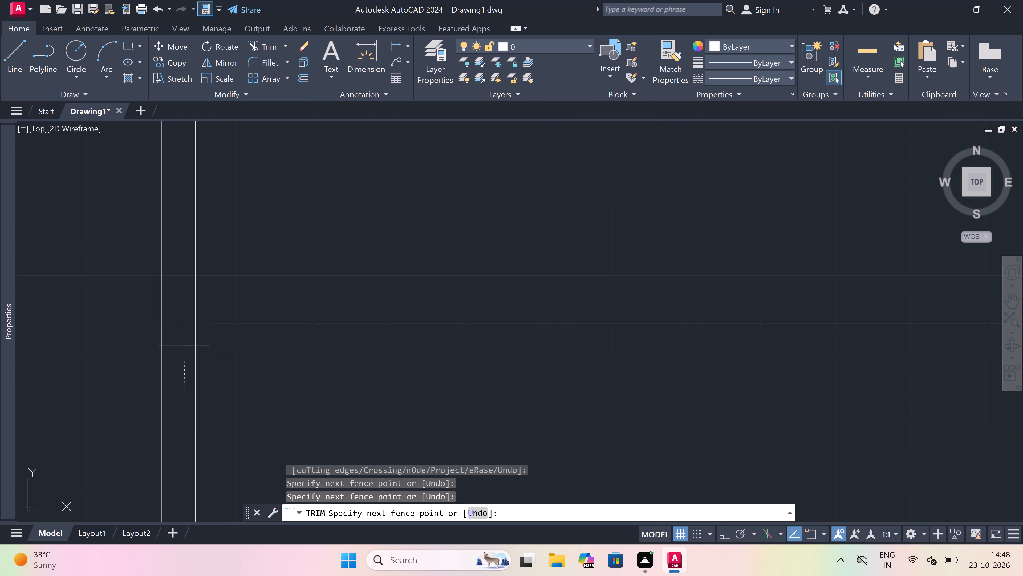
click(184, 338)
click(184, 338)
click(223, 335)
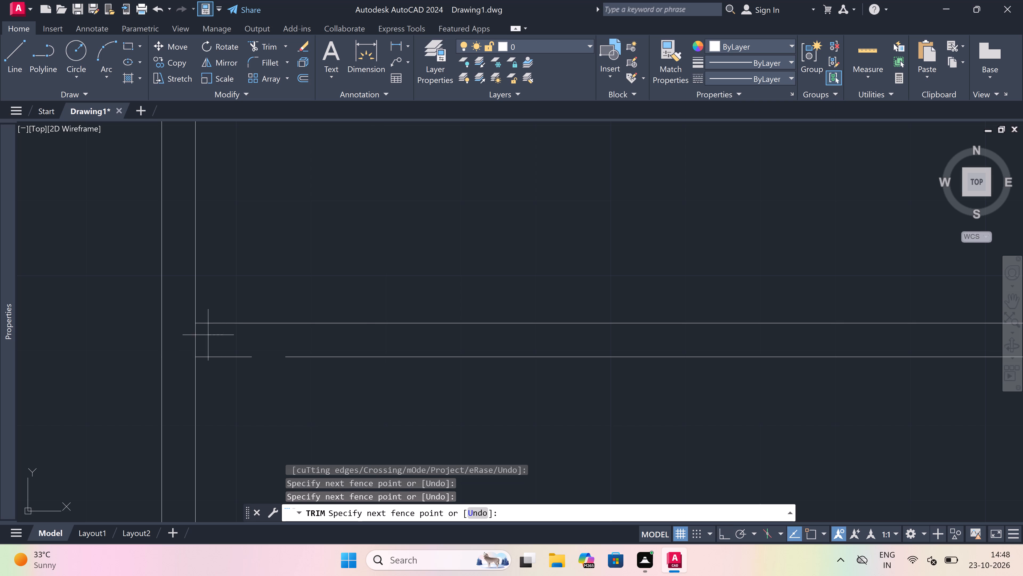
click(190, 335)
key(Escape)
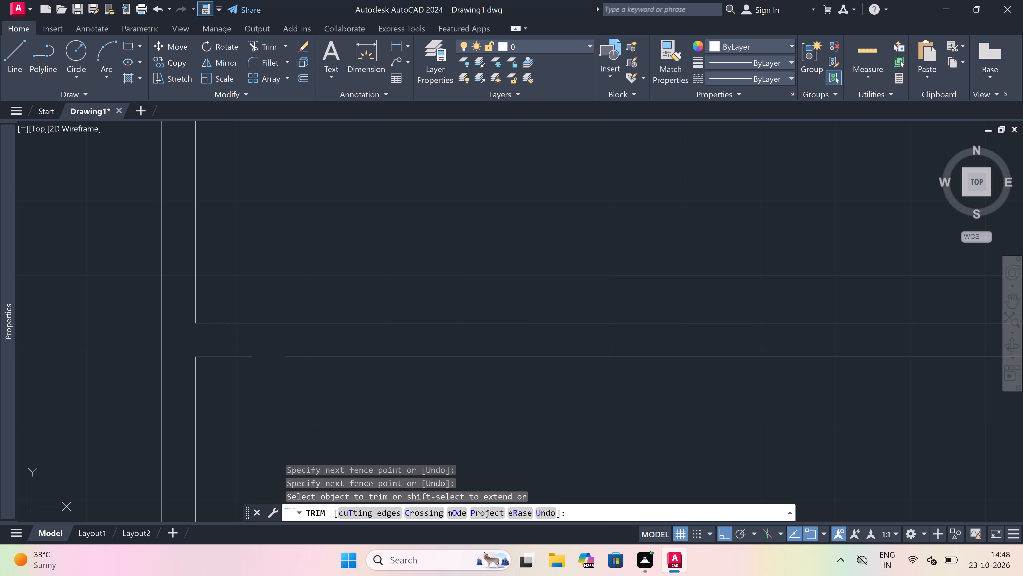
Extend the short lower line segment of the shared wall near the left wall to close its gap.
text(ex)
key(space)
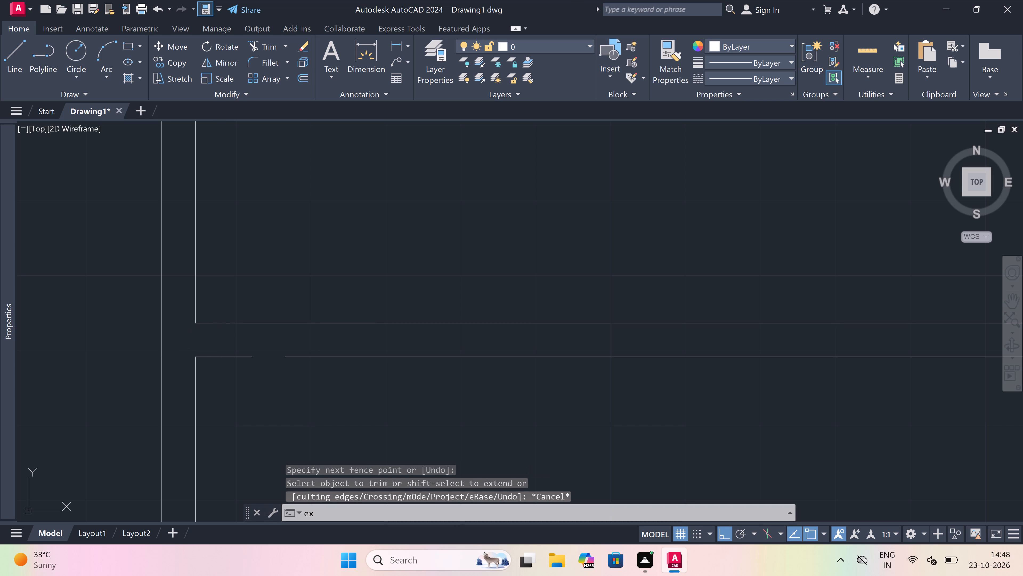
click(216, 344)
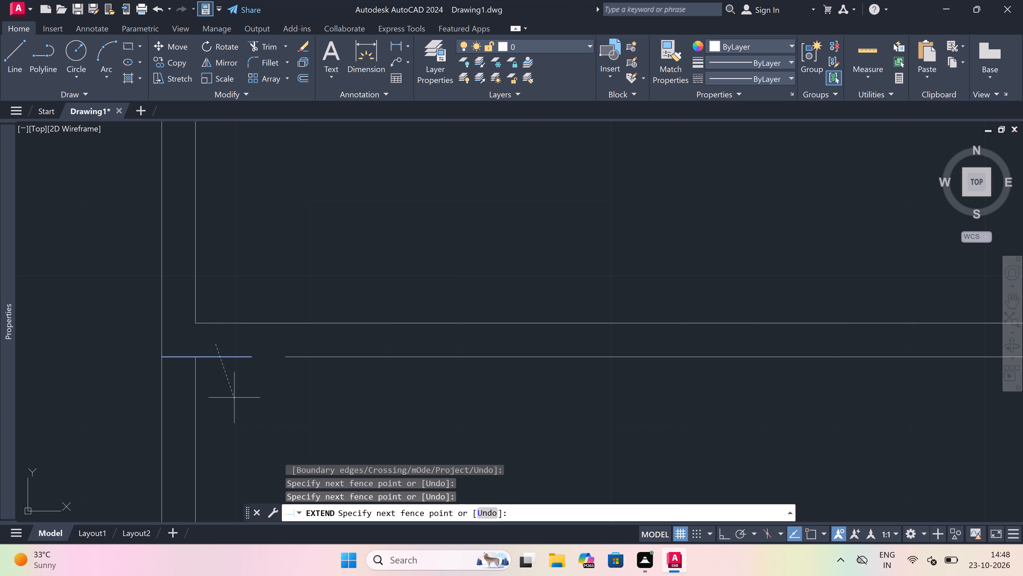
scroll(238, 378, down, 3)
click(239, 378)
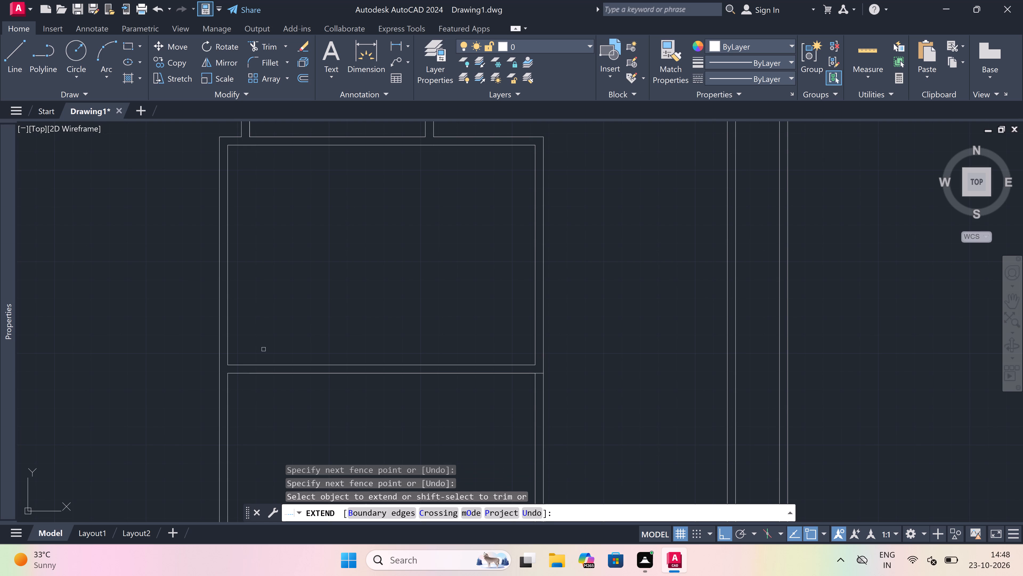
key(Escape)
Offset the lower room's outer bottom line 3'7" downward.
scroll(271, 341, down, 3)
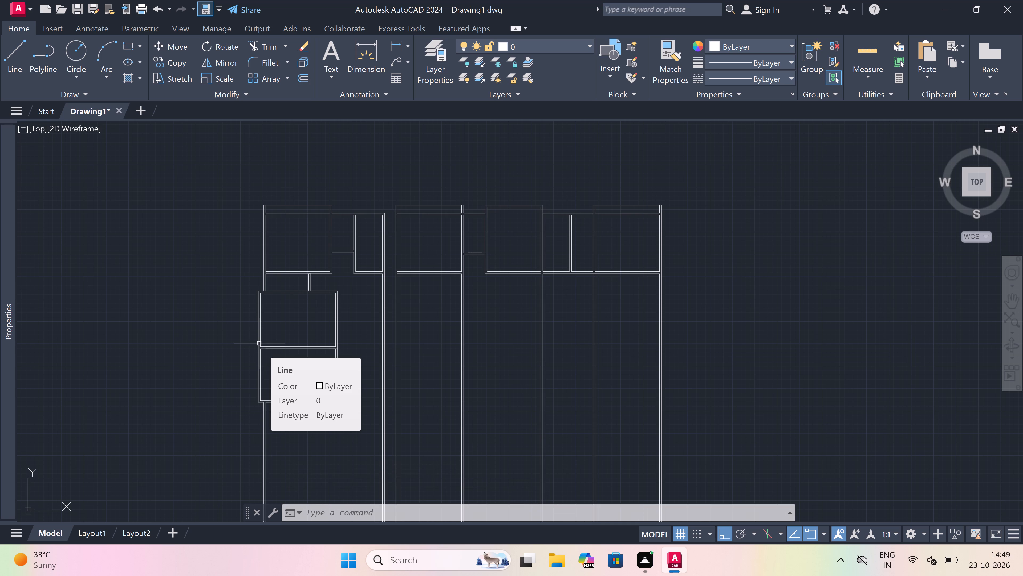
scroll(259, 343, down, 1)
scroll(263, 394, up, 4)
scroll(280, 367, up, 2)
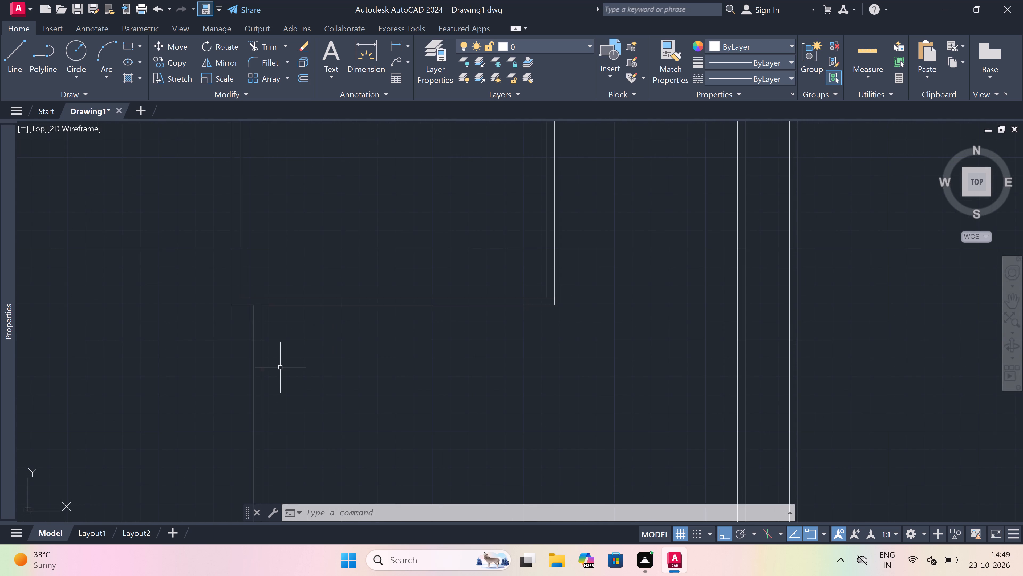
scroll(280, 367, down, 2)
scroll(326, 302, up, 1)
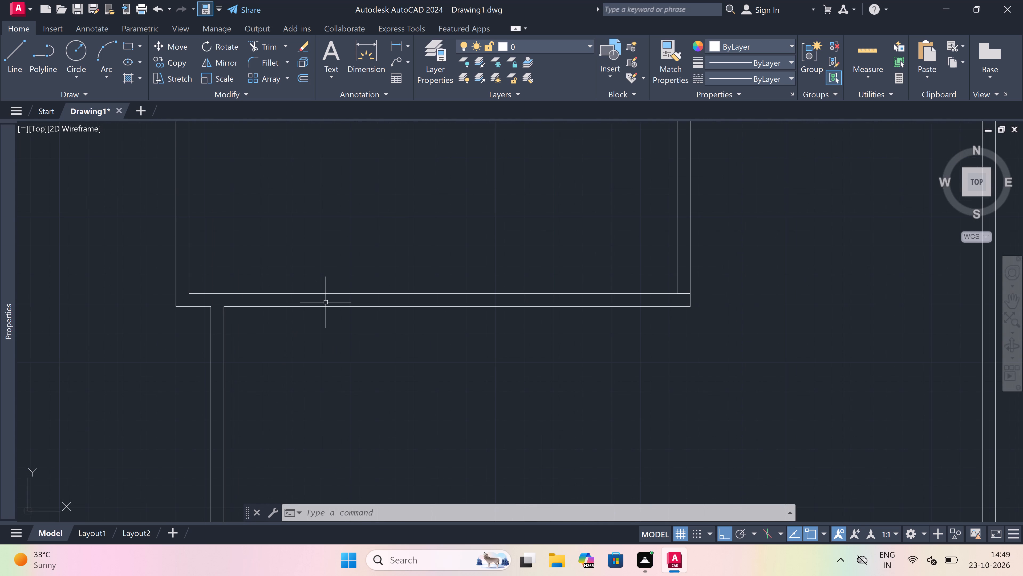
text(o)
key(space)
click(325, 302)
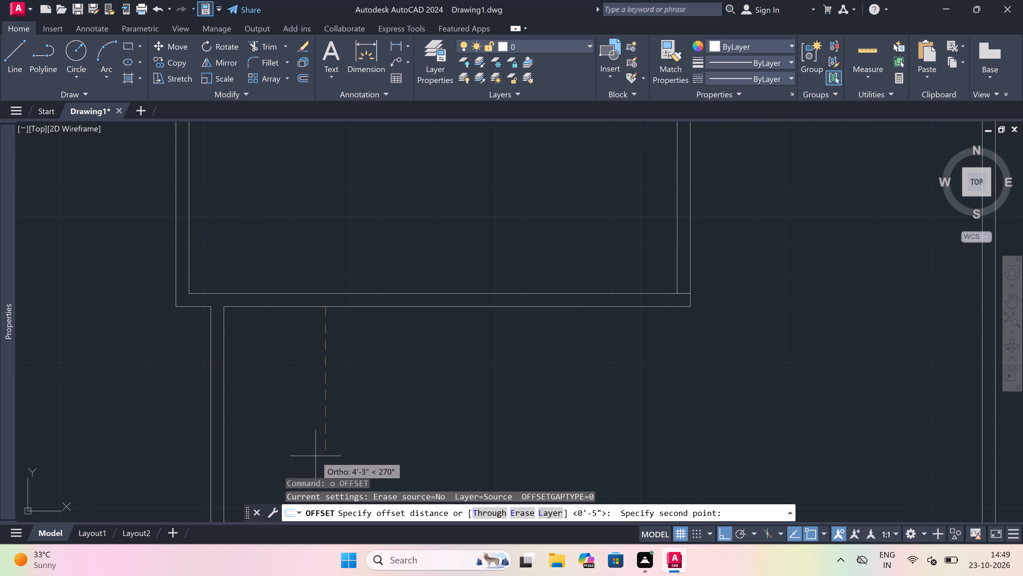
text(3'7")
key(space)
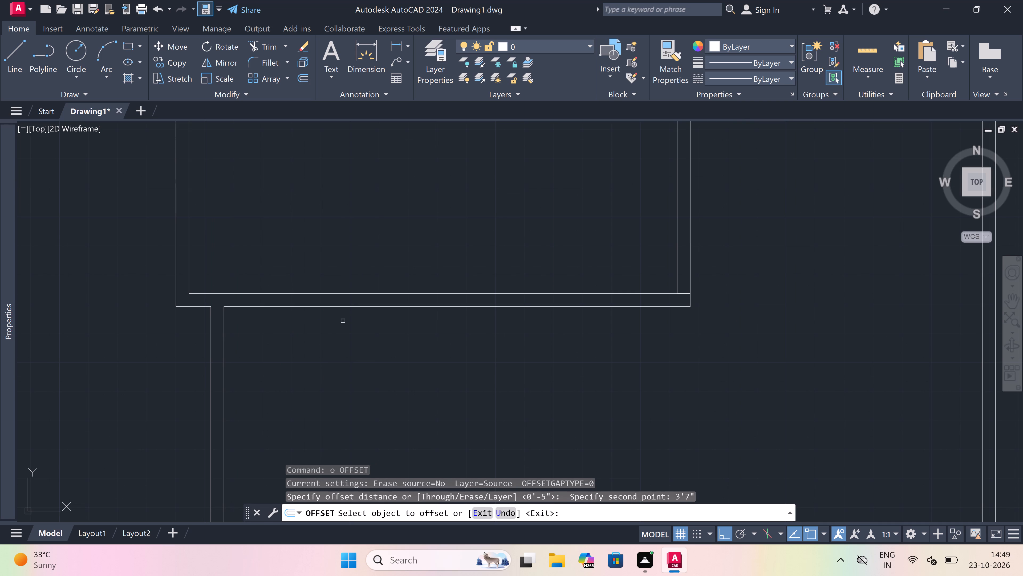
drag(351, 306, 351, 327)
click(348, 371)
scroll(353, 358, down, 3)
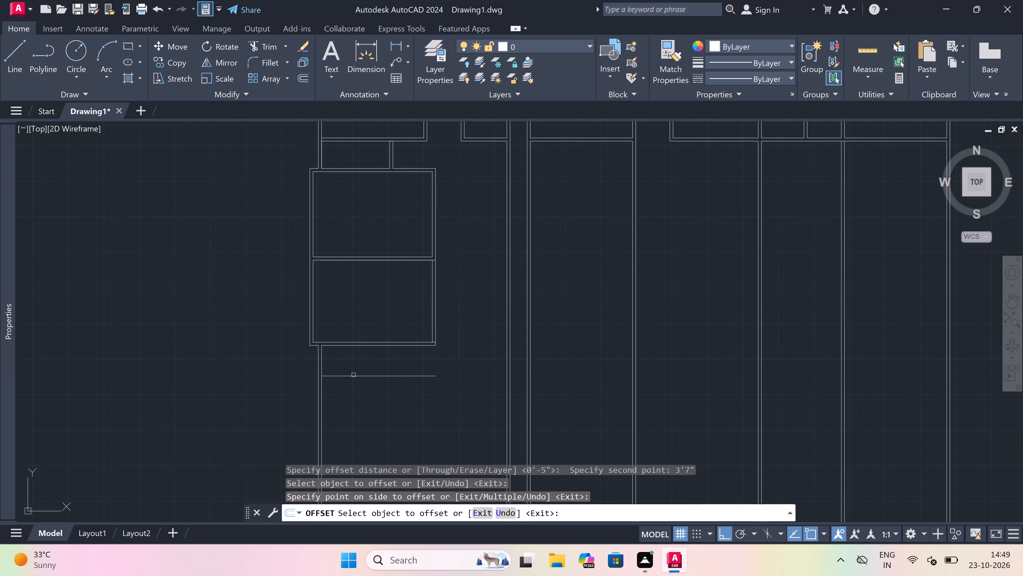
key(Escape)
Offset the new horizontal line below the lower room 4.5" downward to form a wall.
scroll(354, 375, up, 2)
key(space)
drag(354, 375, 355, 379)
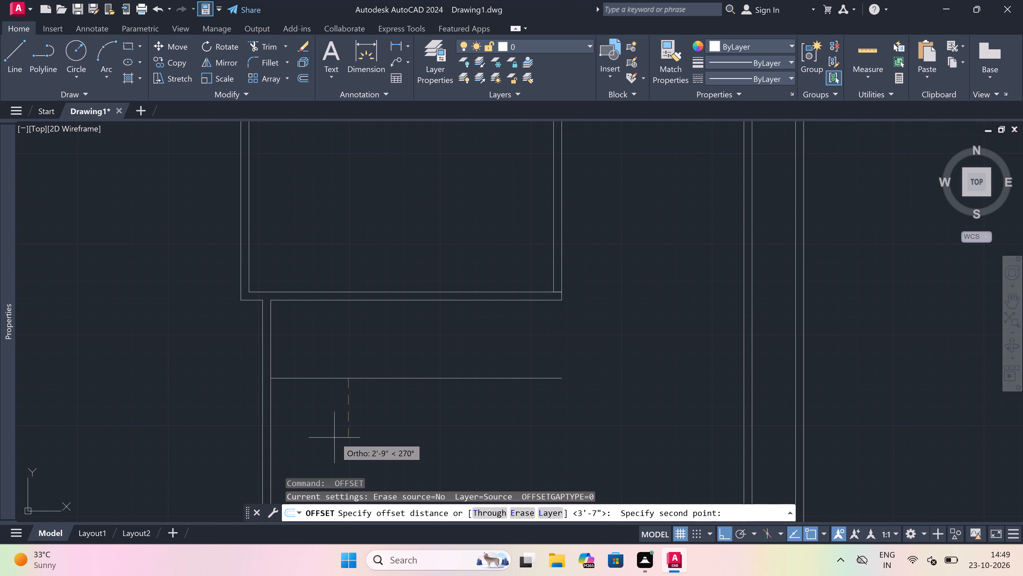
text(4.)
text(5")
key(space)
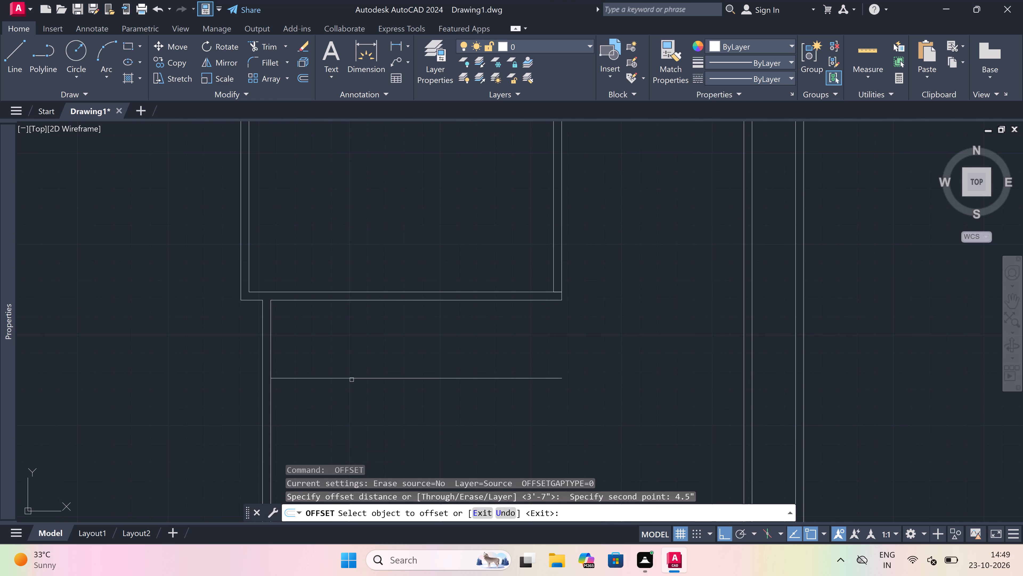
drag(352, 379, 351, 383)
click(350, 387)
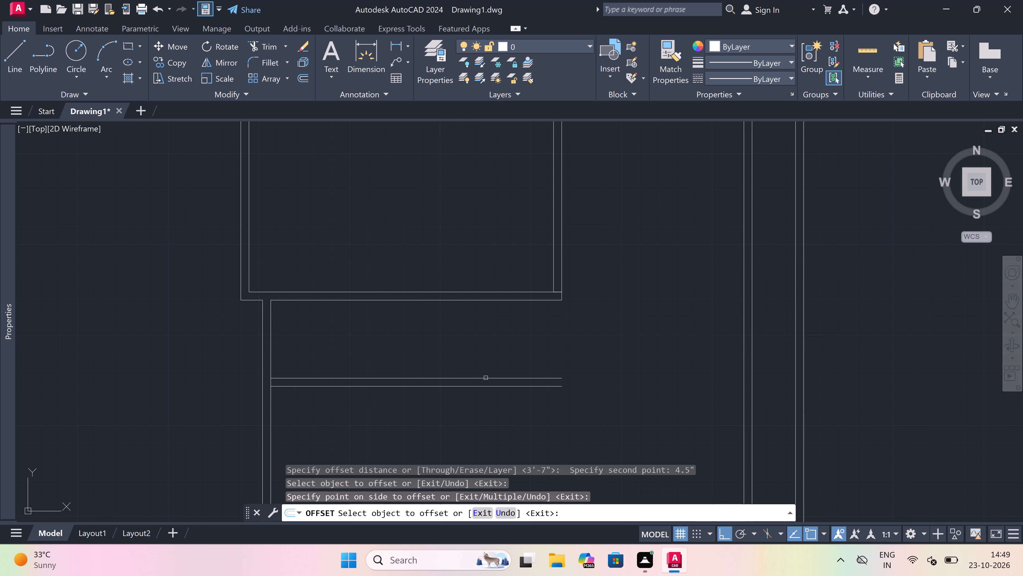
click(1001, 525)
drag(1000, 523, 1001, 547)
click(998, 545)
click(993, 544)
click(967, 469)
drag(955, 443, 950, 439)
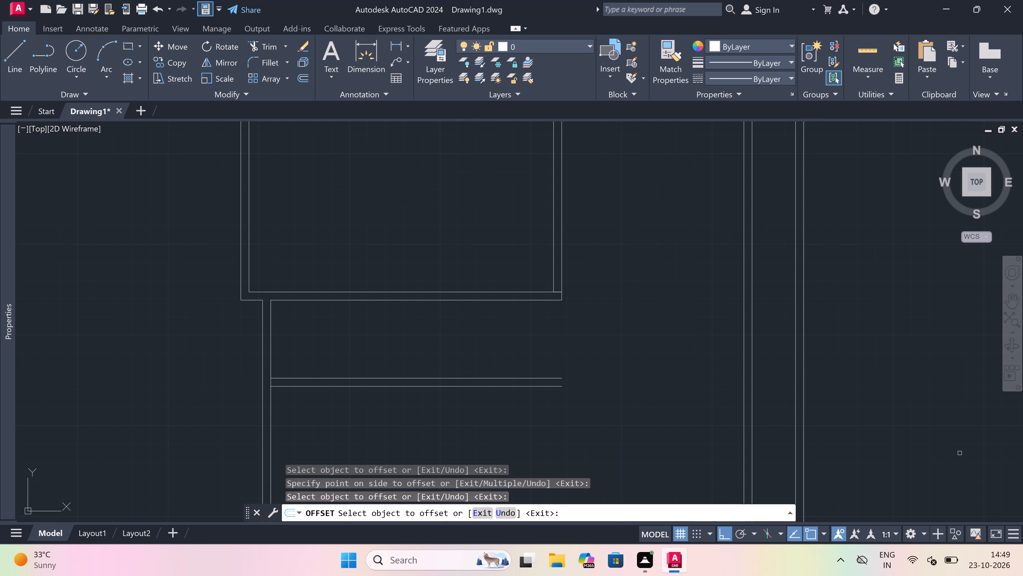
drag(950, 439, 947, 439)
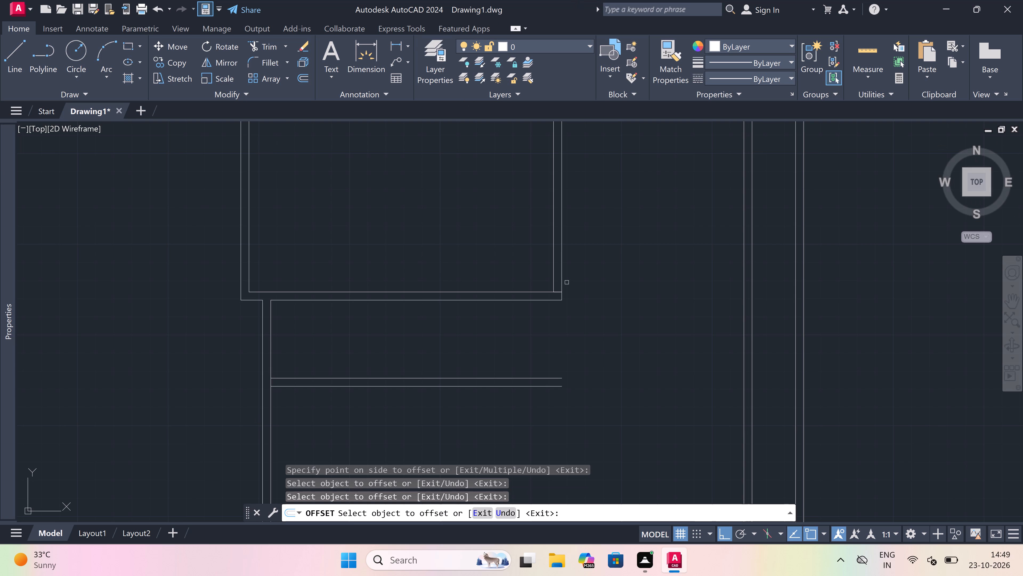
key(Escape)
Trim the inner bottom line's stub inside the wall at the lower room's bottom-right corner.
scroll(555, 293, up, 3)
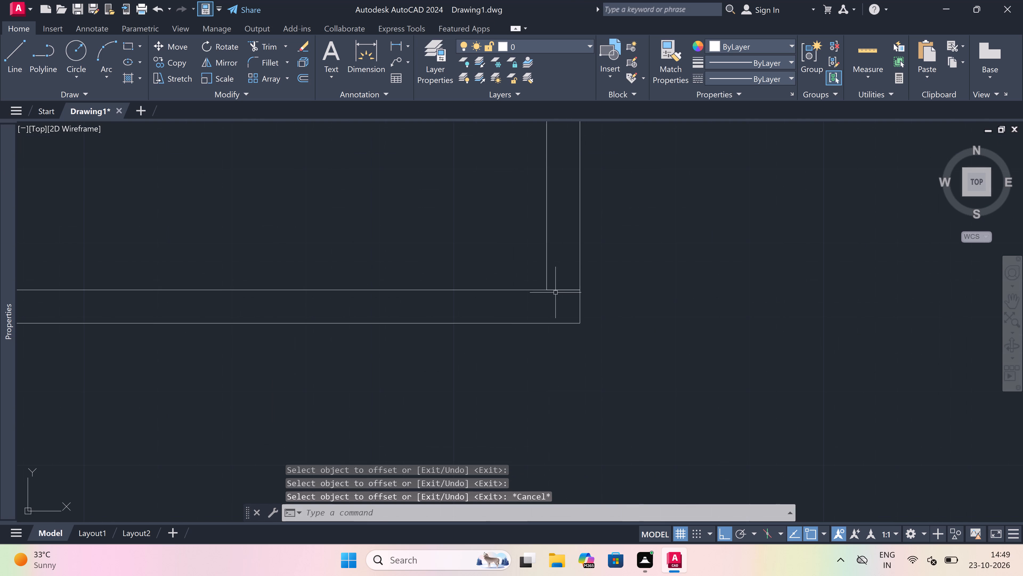
text(tr)
key(space)
click(556, 293)
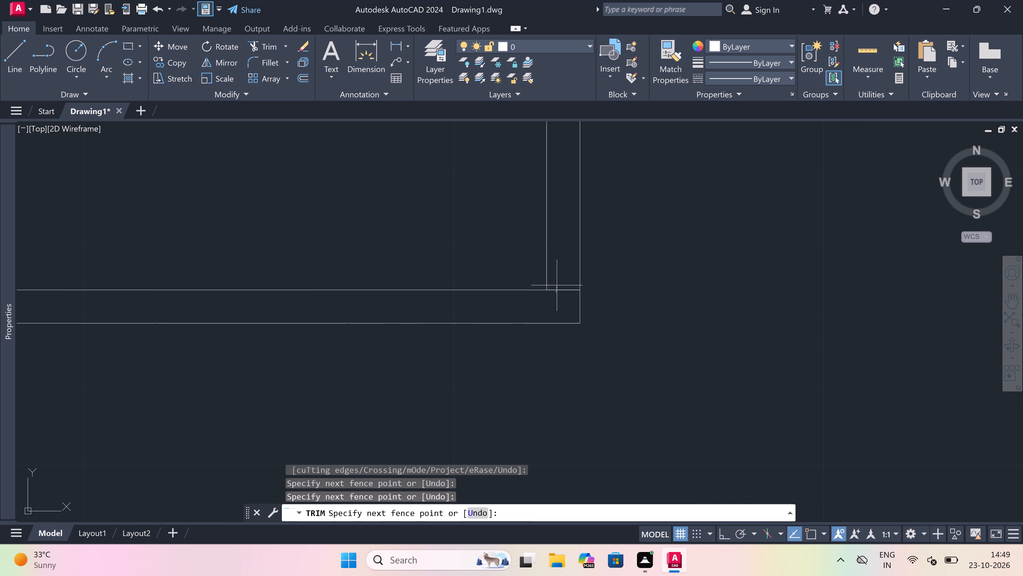
click(557, 285)
key(Escape)
Offset the lower line of the new horizontal wall 10'6" downward.
scroll(557, 285, down, 1)
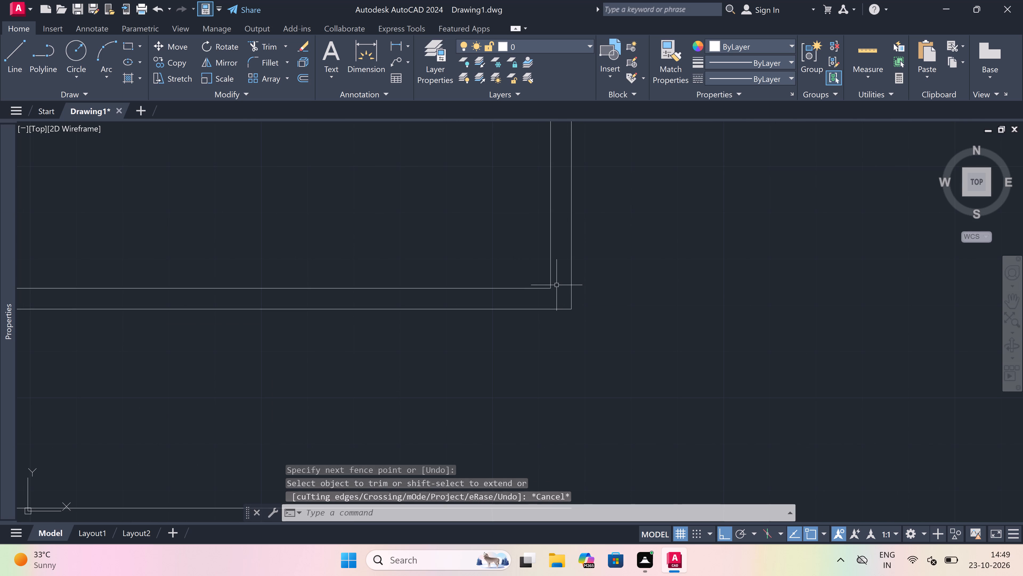
scroll(602, 286, down, 5)
scroll(556, 317, up, 3)
key(o)
key(space)
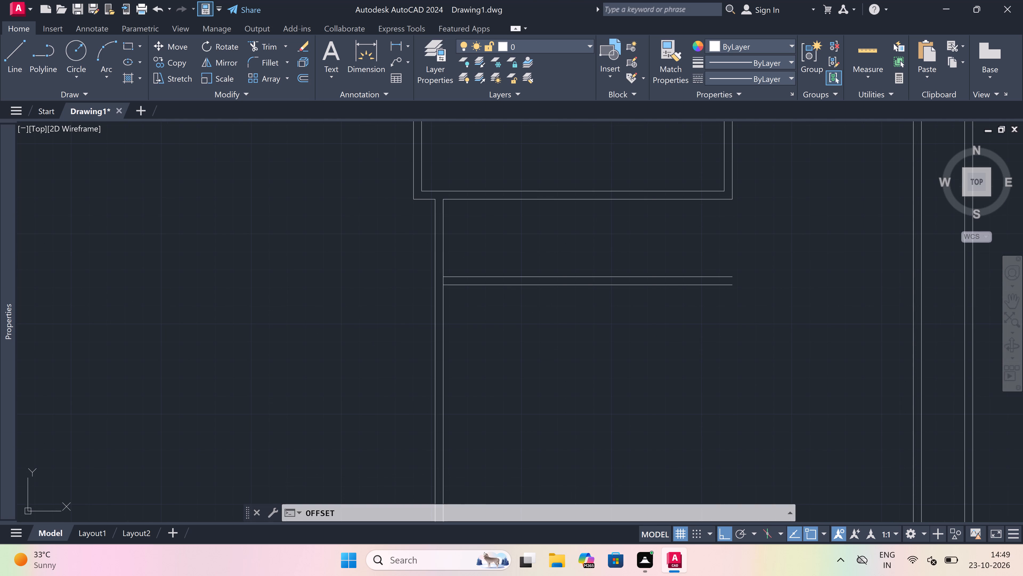
drag(563, 283, 562, 295)
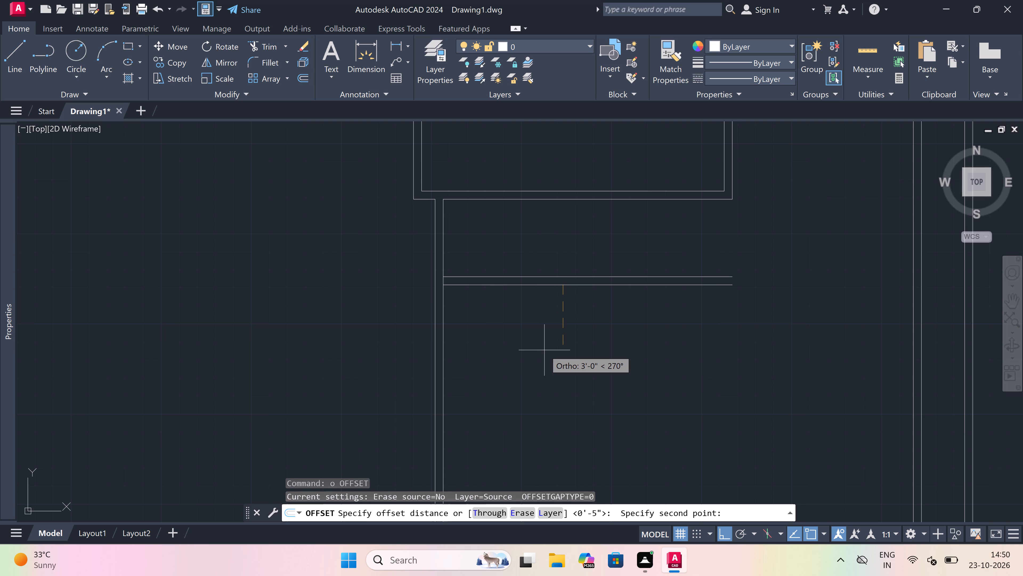
text(10'66")
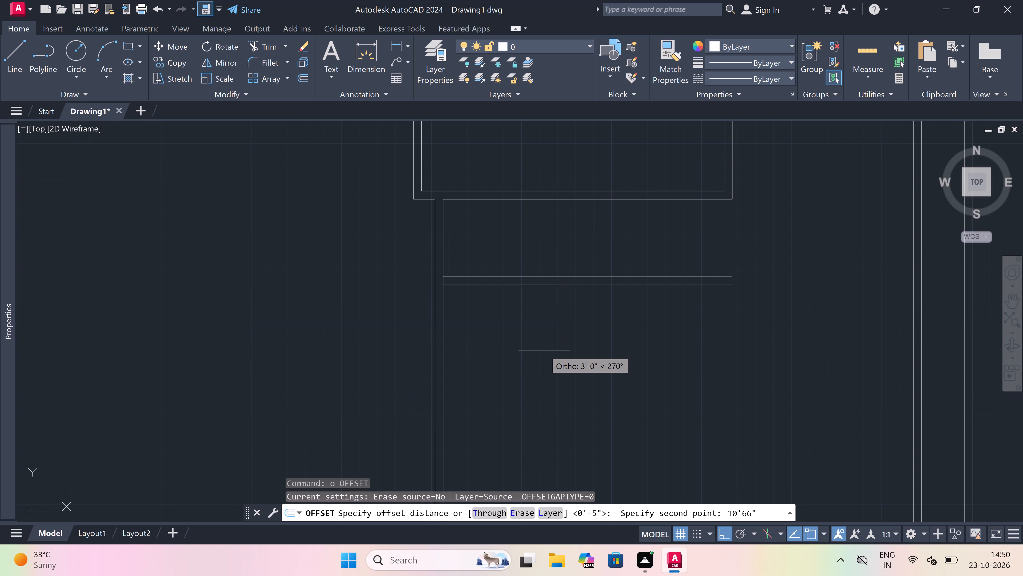
key(BackSpace)
key(BackSpace)
key(shift+quotedbl)
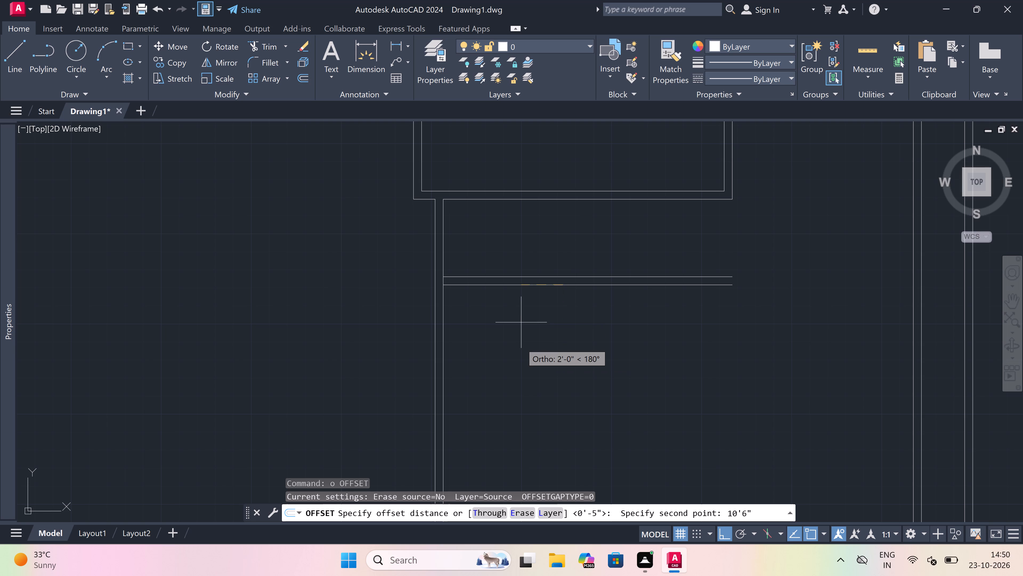
key(space)
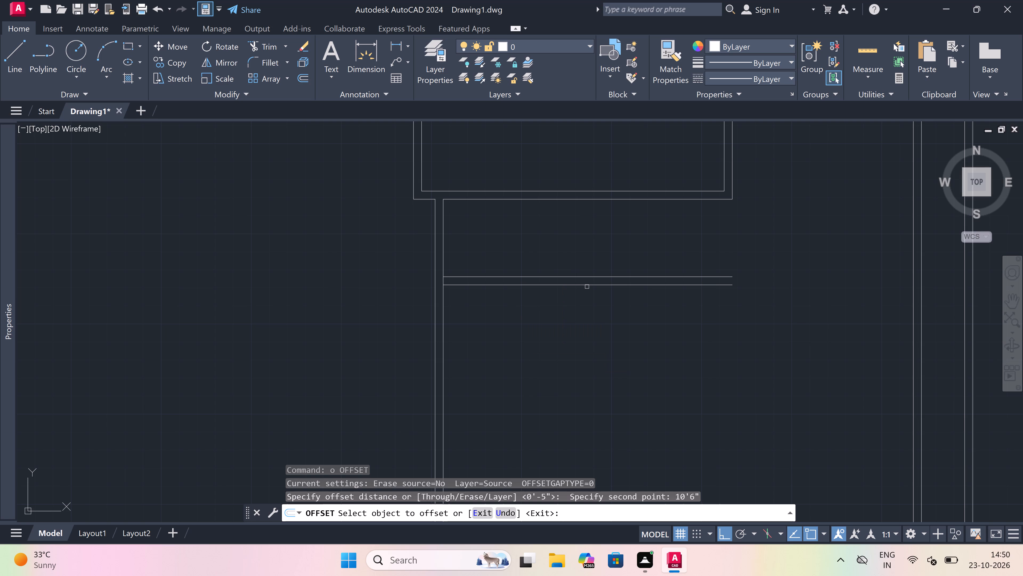
drag(586, 286, 586, 306)
click(582, 337)
scroll(582, 337, down, 4)
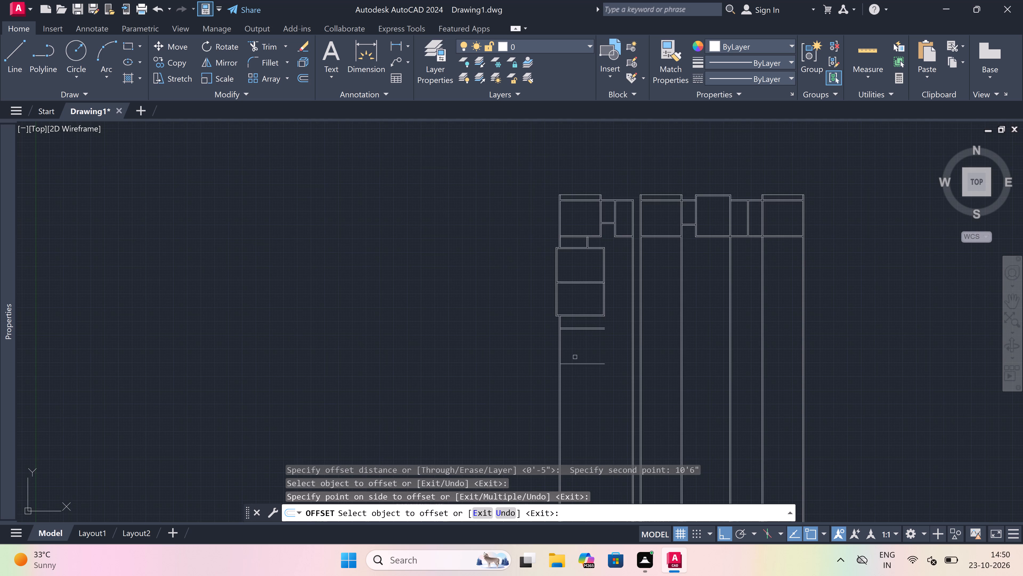
key(Escape)
Offset the new lowest horizontal line 4.5" downward to form a second wall.
scroll(572, 364, up, 2)
key(space)
click(572, 364)
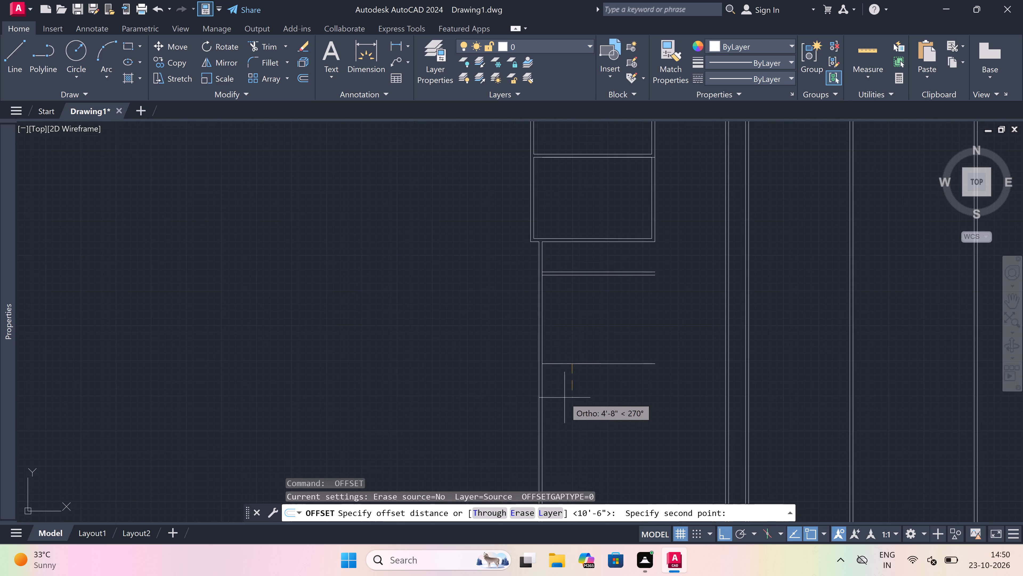
scroll(569, 390, up, 3)
text(4.5")
key(space)
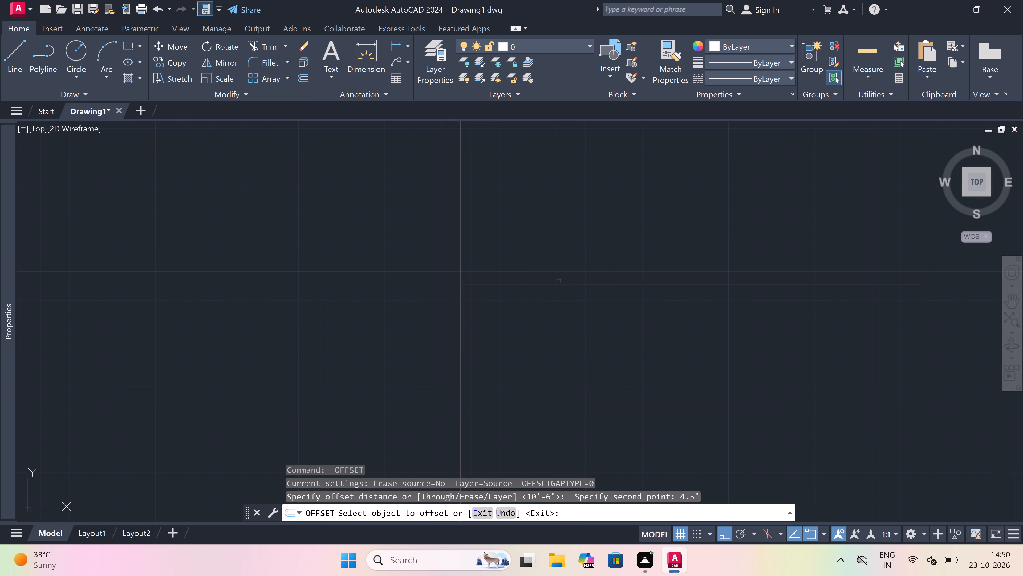
drag(556, 283, 555, 289)
click(555, 326)
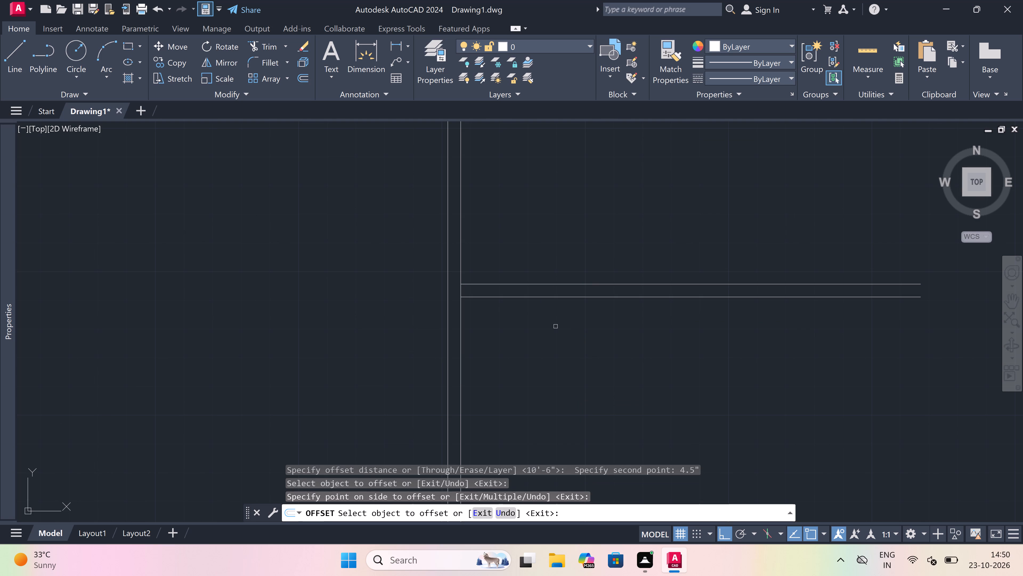
key(Escape)
Offset the lower line of the lowest horizontal wall 1'6" downward.
scroll(555, 326, down, 4)
key(space)
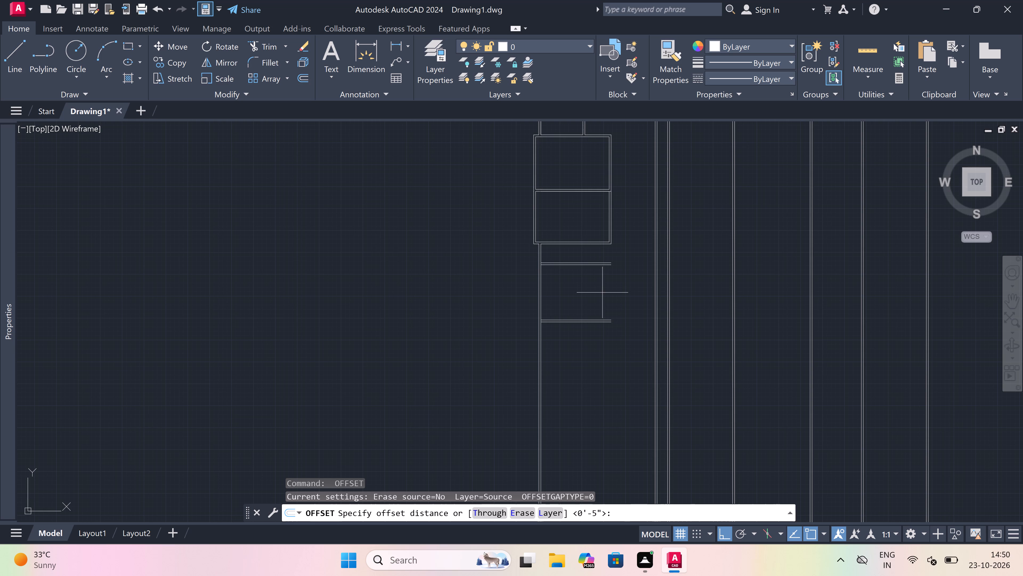
scroll(597, 304, up, 2)
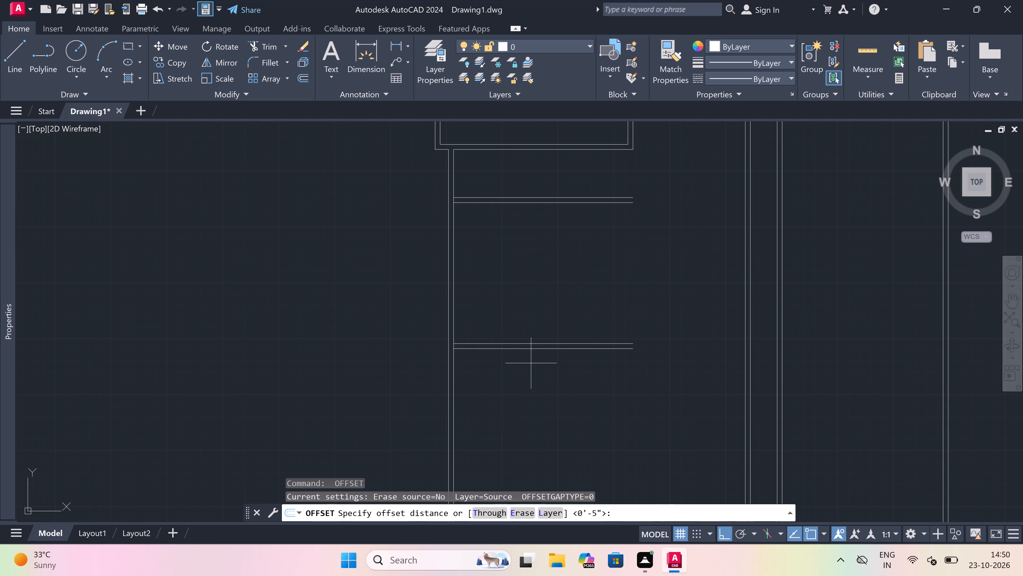
click(531, 350)
scroll(531, 350, down, 2)
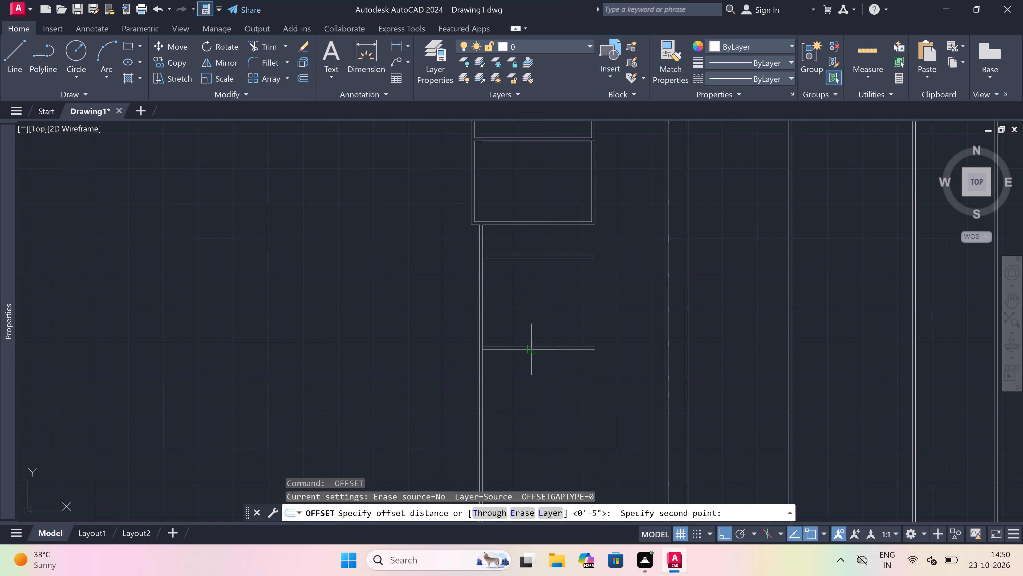
scroll(527, 379, up, 4)
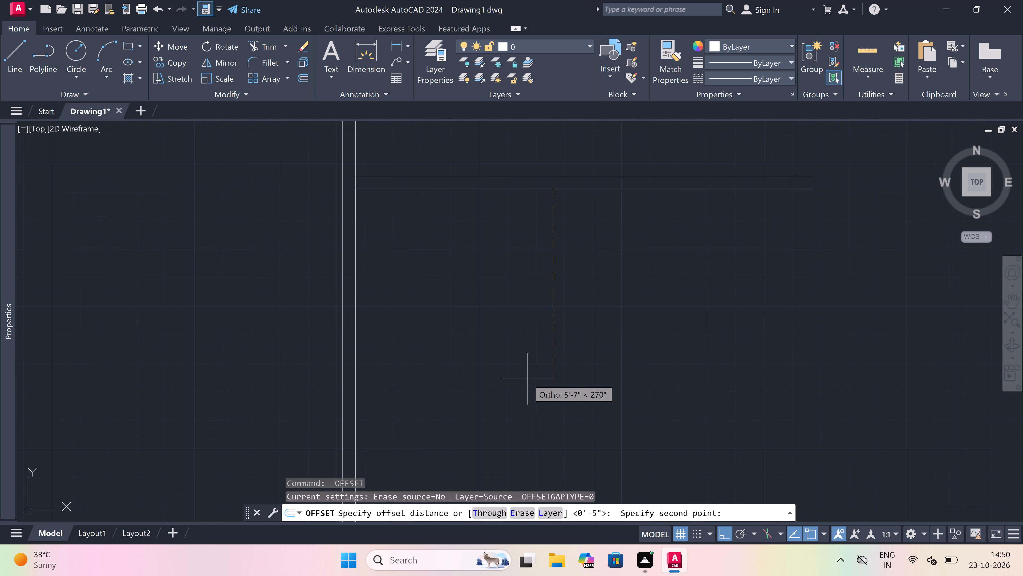
text(1'6)
key(shift+quotedbl)
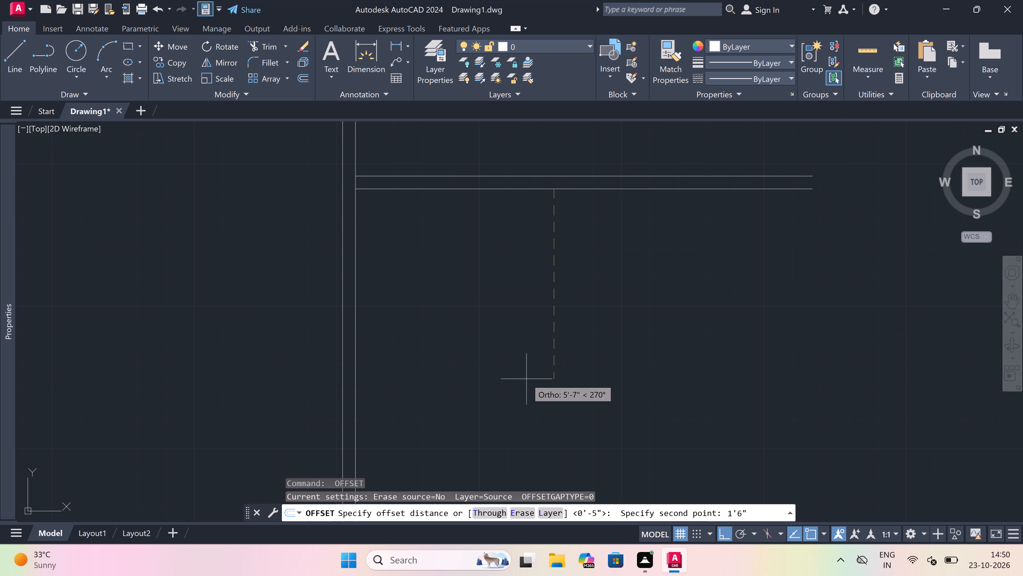
key(space)
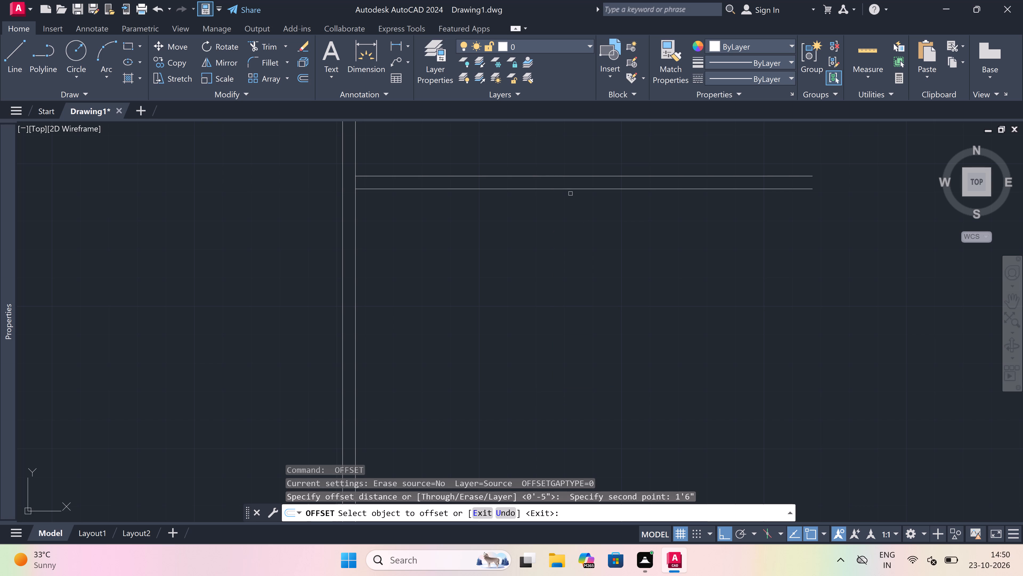
drag(571, 189, 566, 227)
click(542, 293)
key(Escape)
Extend the new lowest horizontal line to the outer line of the left vertical wall.
text(ex)
key(space)
click(442, 218)
click(378, 293)
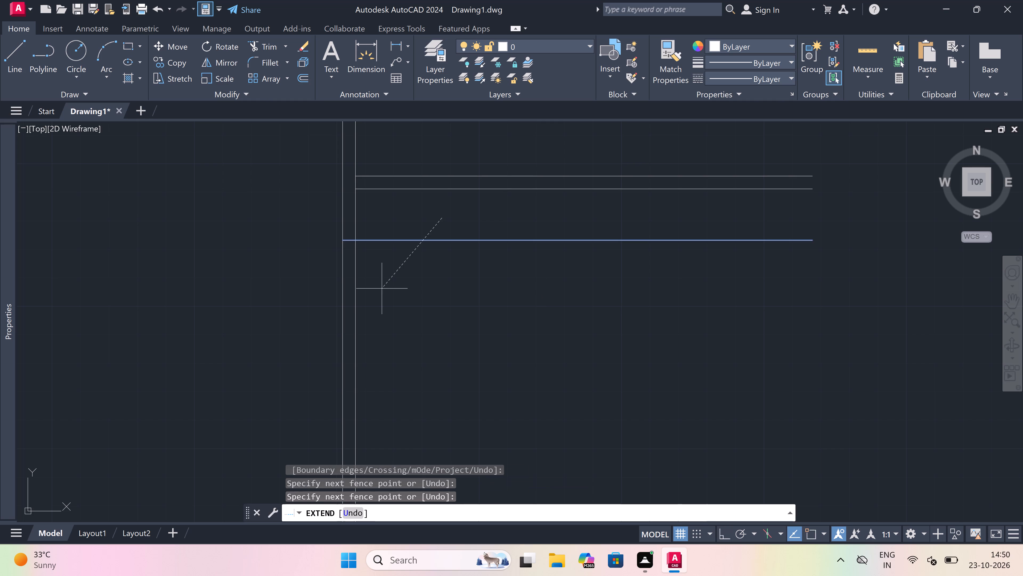
key(Escape)
Trim both lines of the left vertical wall below the new lowest horizontal line.
text(tr)
key(space)
drag(493, 305, 488, 305)
drag(96, 369, 109, 369)
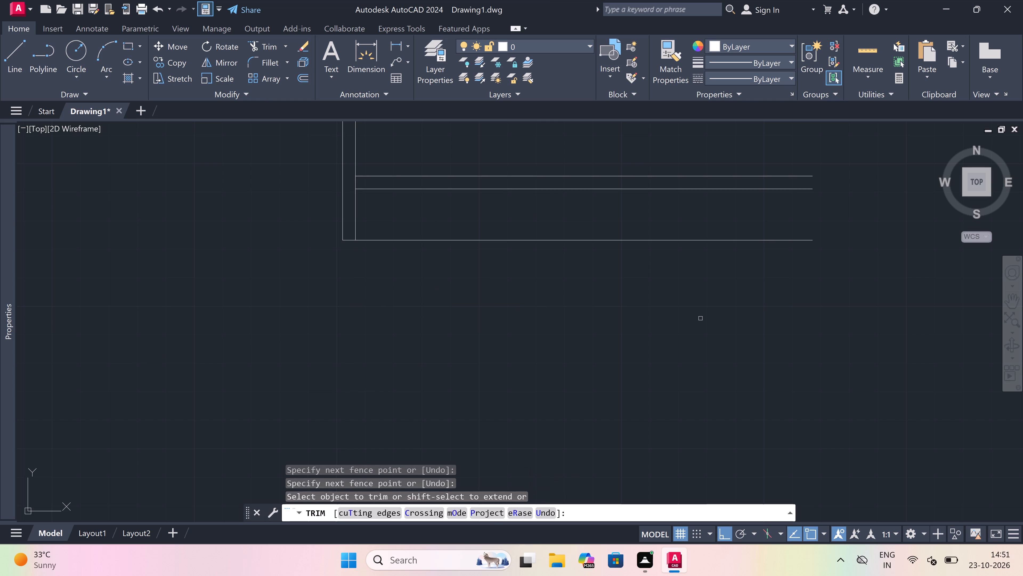
key(Escape)
Draw a 4.5" vertical wall between the lower room and the horizontal wall beneath it, 8' from the left wall's inner face.
scroll(598, 354, down, 5)
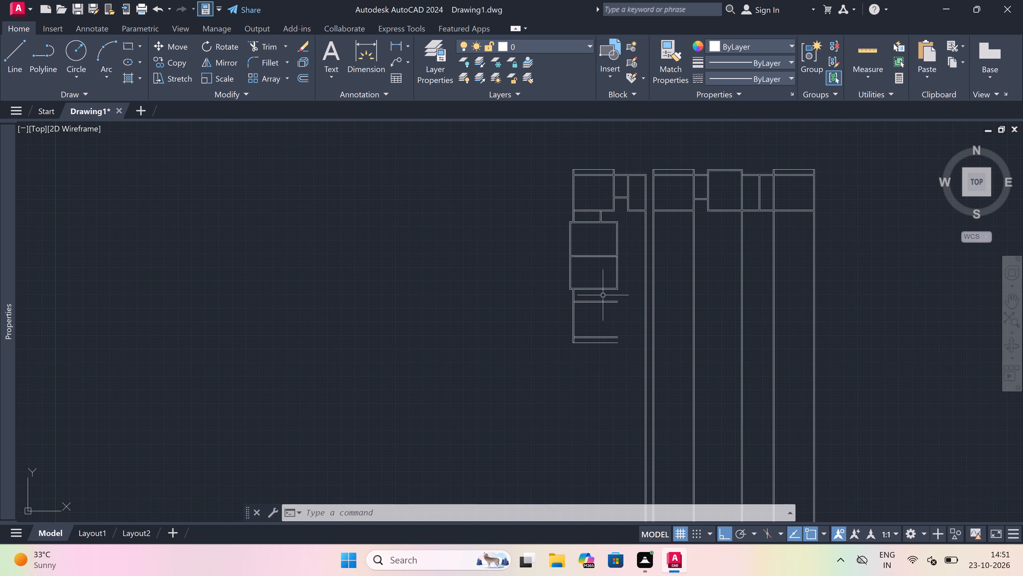
key(Escape)
scroll(603, 295, down, 1)
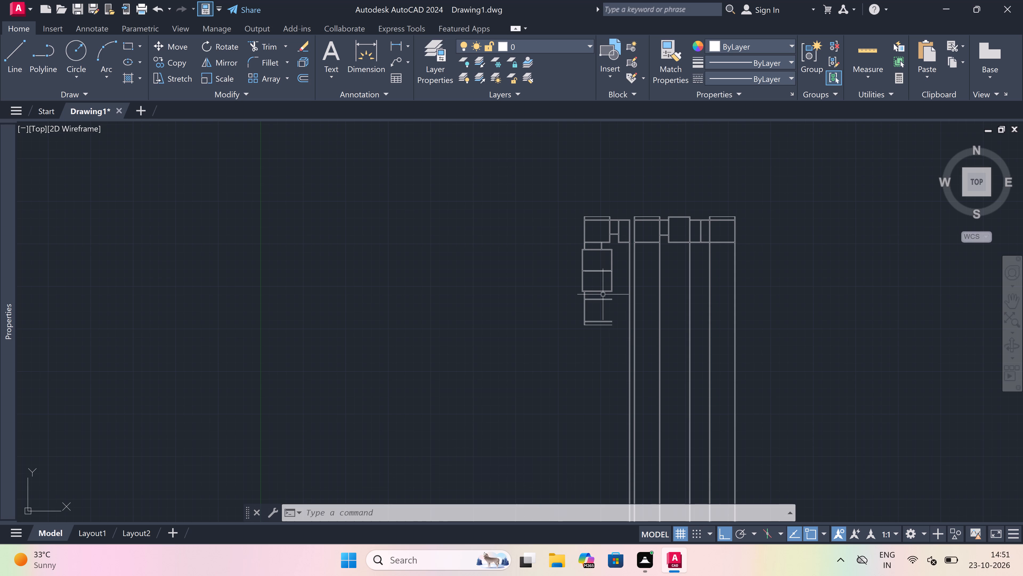
scroll(610, 317, up, 2)
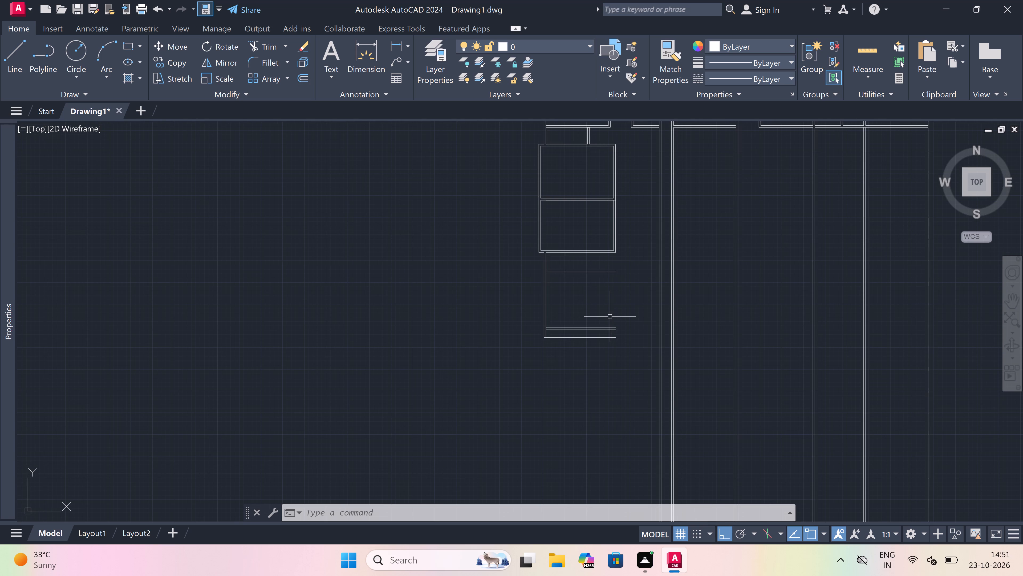
scroll(565, 245, up, 3)
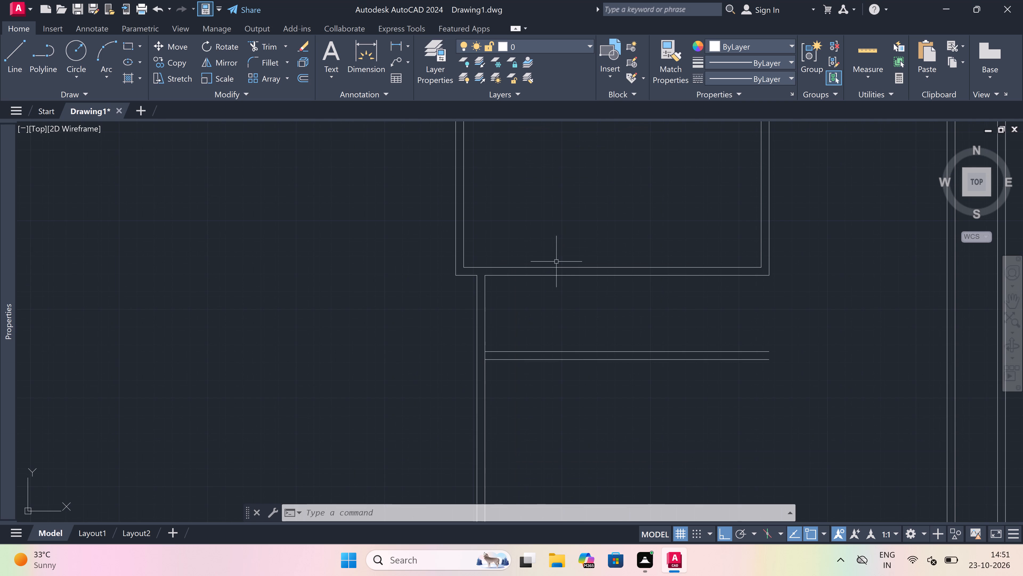
key(l)
key(space)
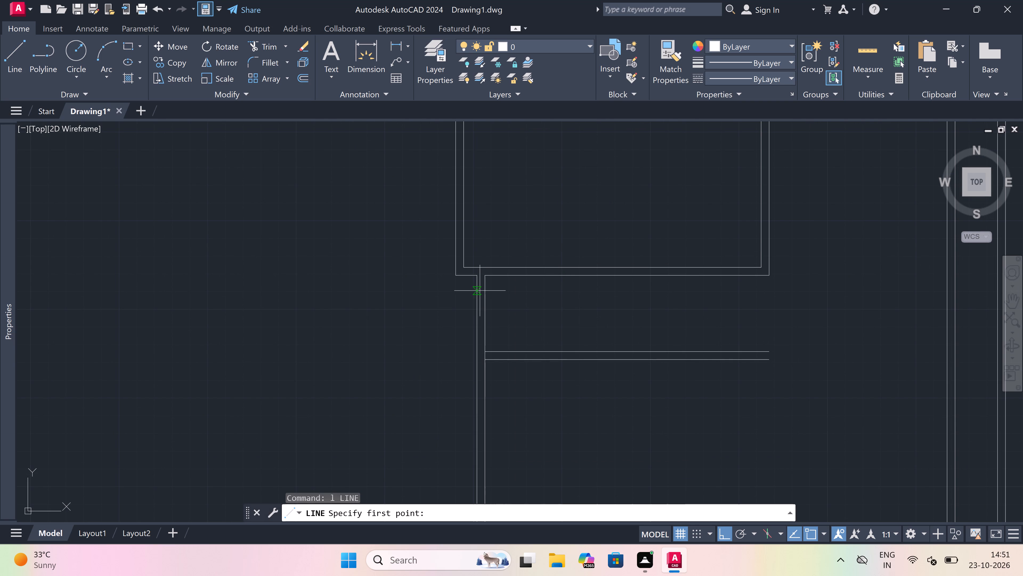
click(485, 276)
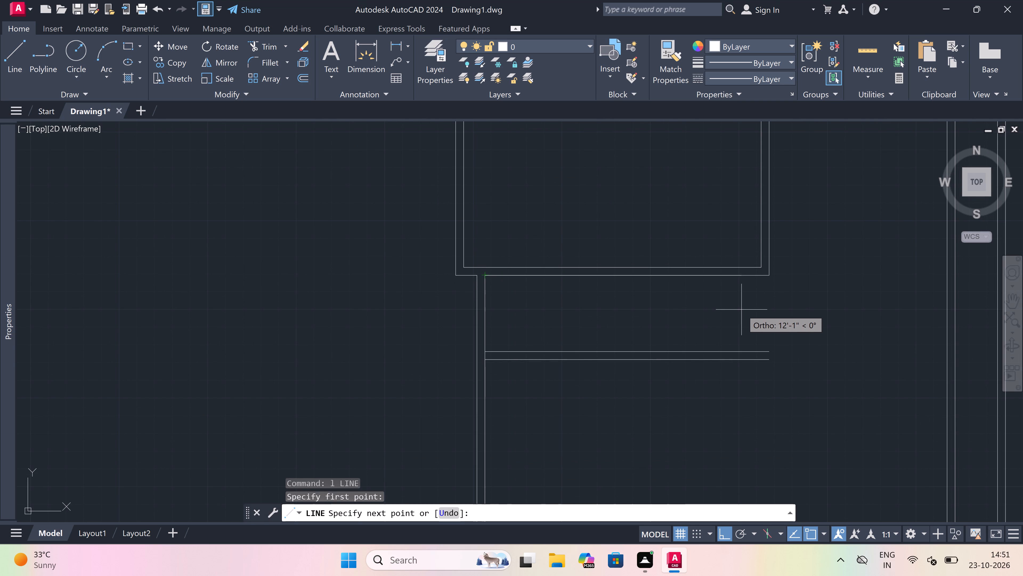
text(8')
key(space)
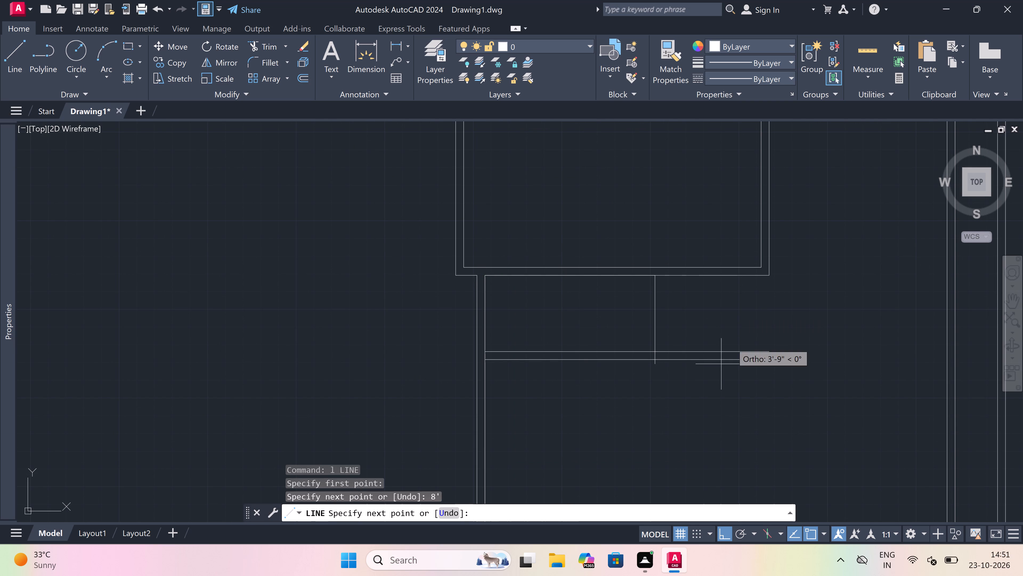
click(655, 354)
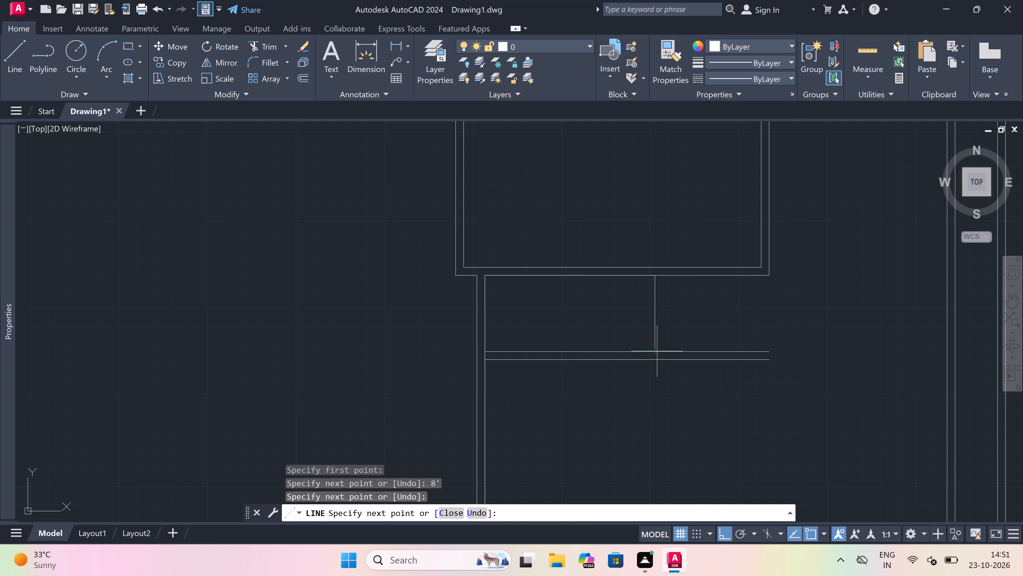
text(4.5")
key(space)
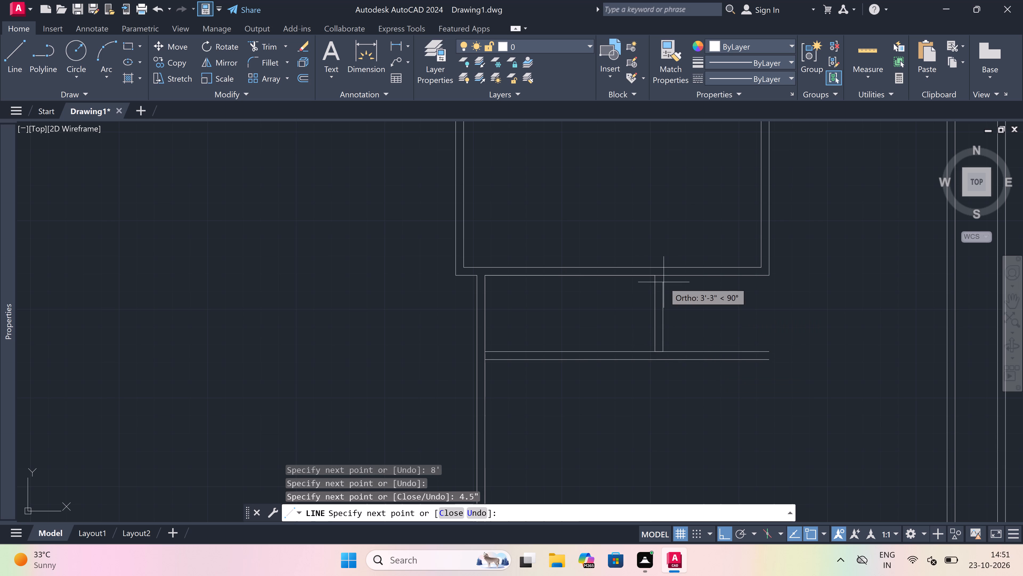
click(662, 275)
key(Escape)
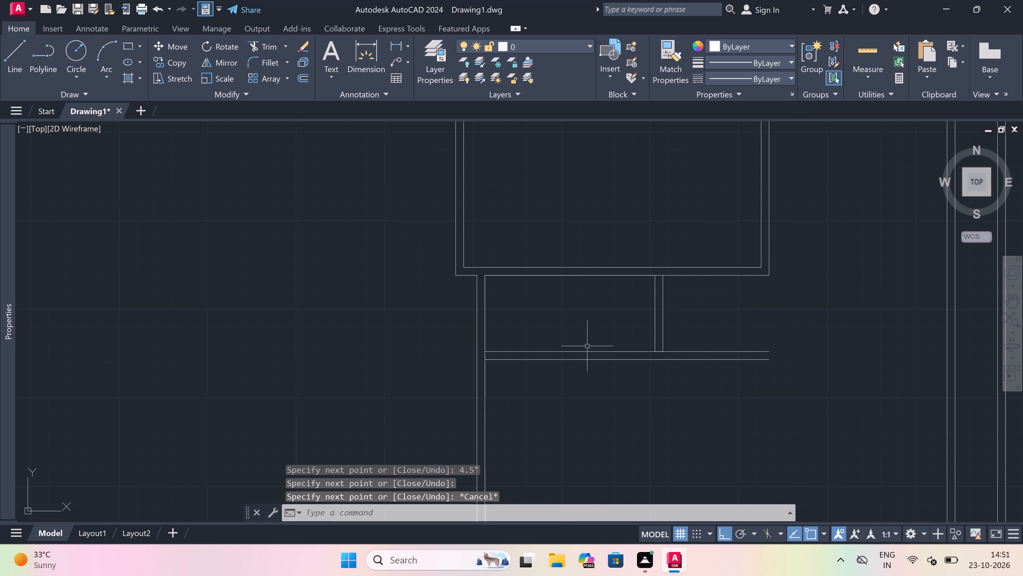
Draw a line 12' rightward from the left wall along the upper horizontal wall's underside, continuing straight down to the lowest horizontal line.
key(space)
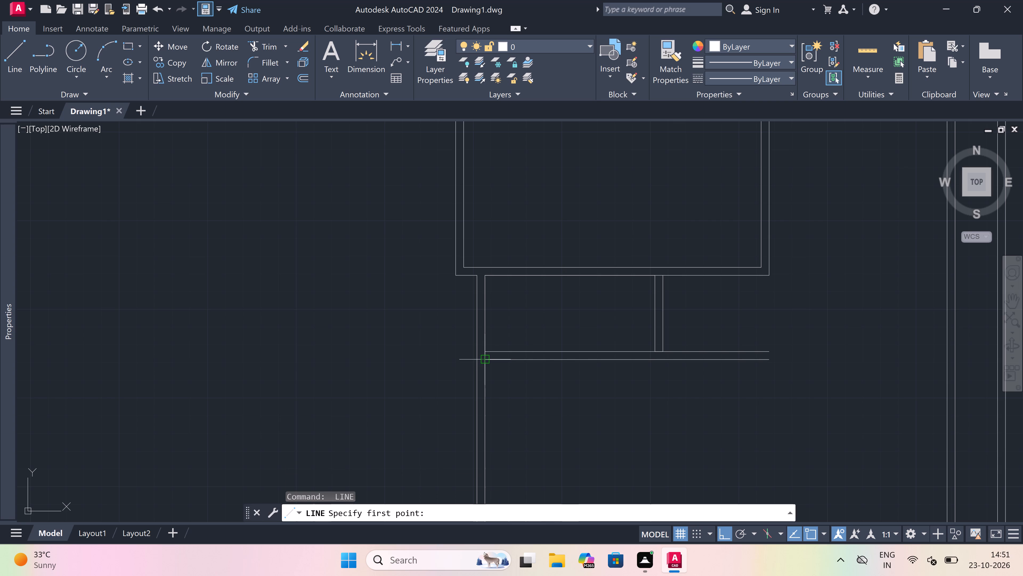
drag(483, 361, 491, 360)
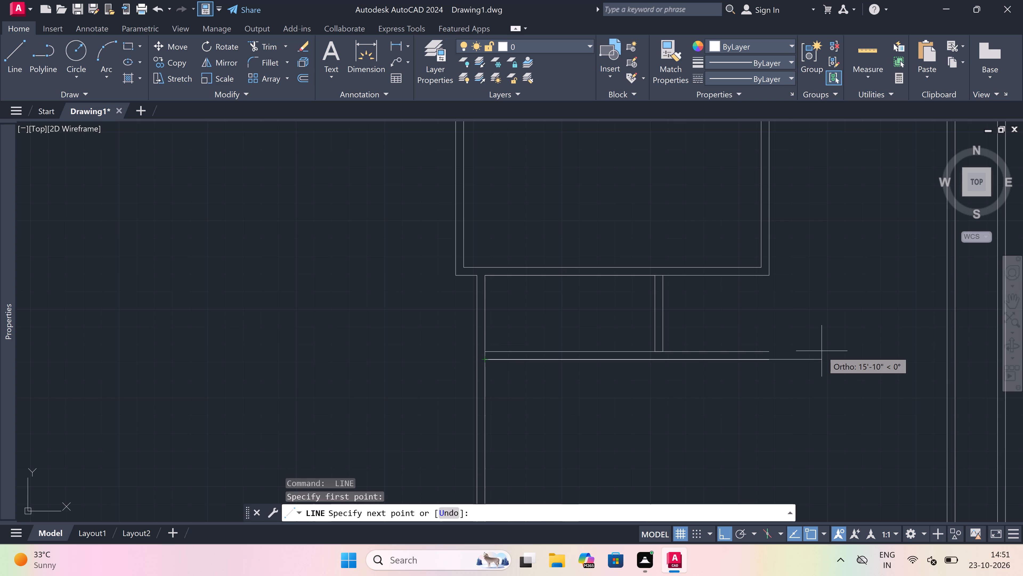
text(12')
key(space)
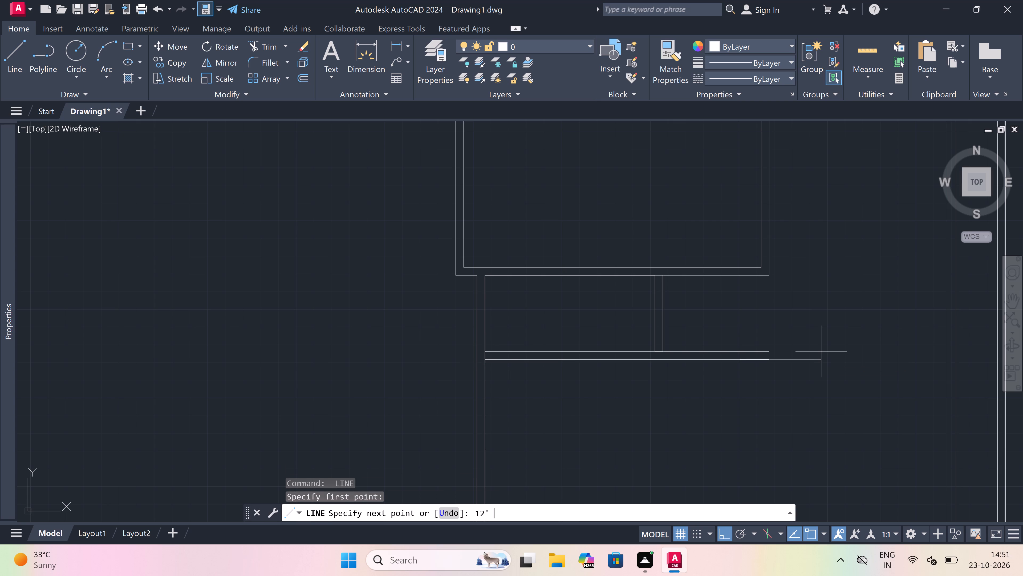
scroll(821, 351, down, 2)
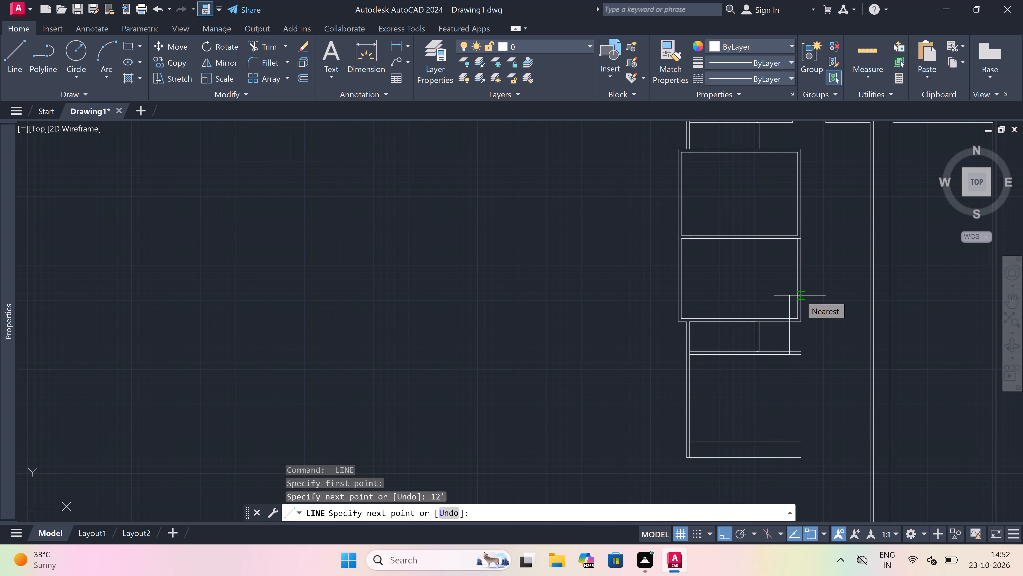
scroll(800, 295, down, 1)
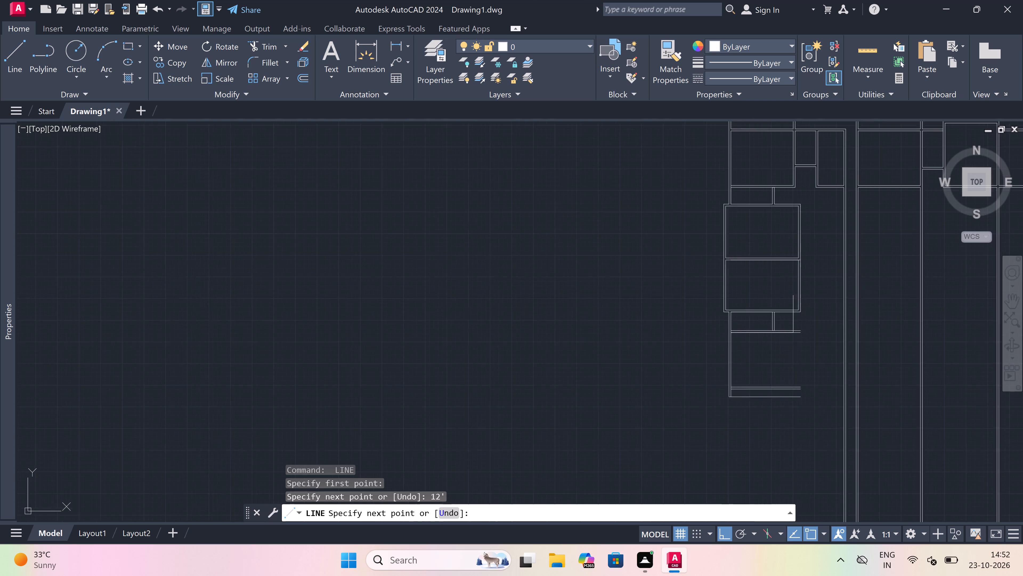
scroll(800, 295, down, 2)
scroll(815, 270, up, 4)
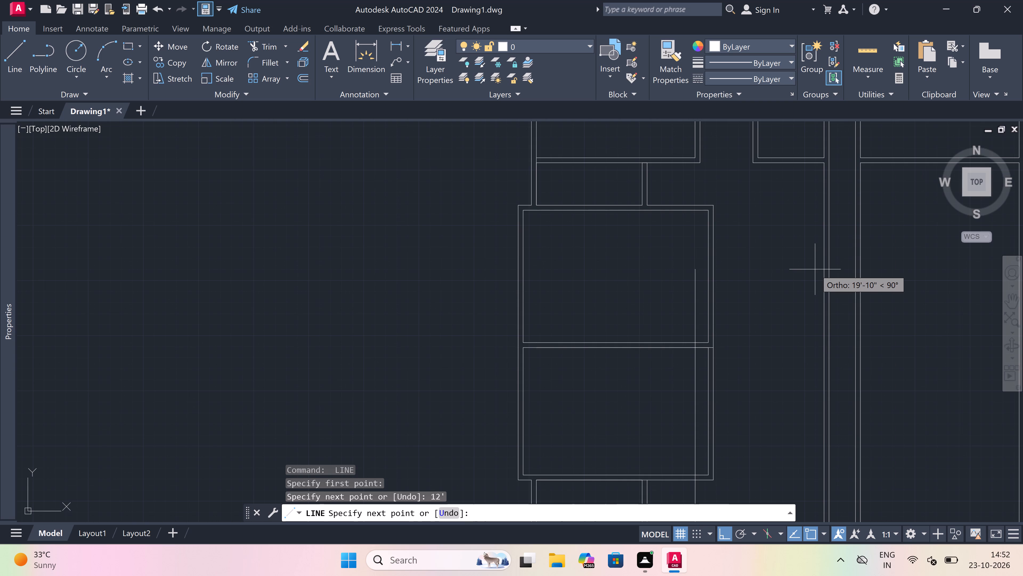
scroll(815, 269, down, 3)
scroll(797, 225, up, 2)
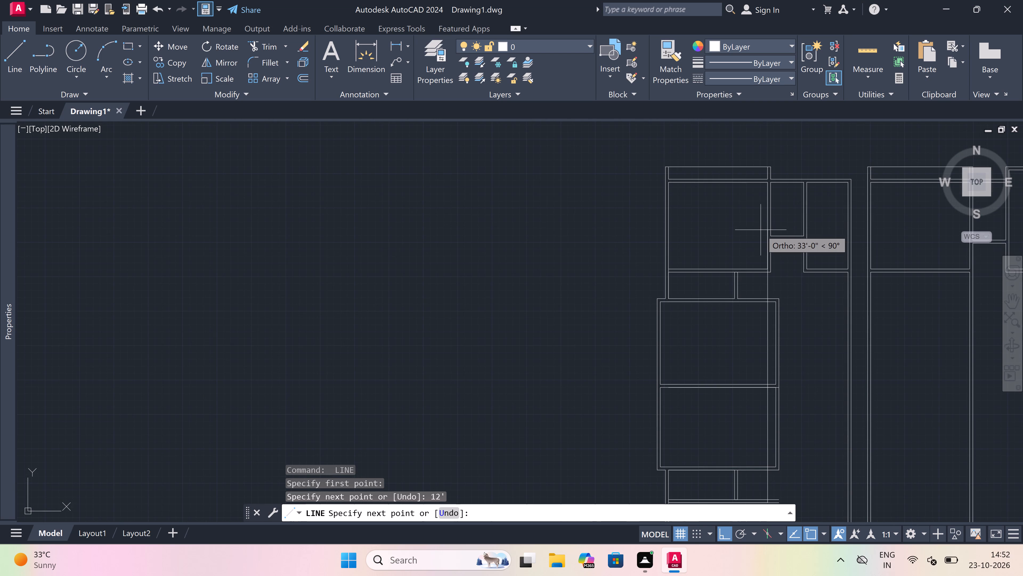
scroll(761, 230, down, 3)
scroll(741, 329, up, 1)
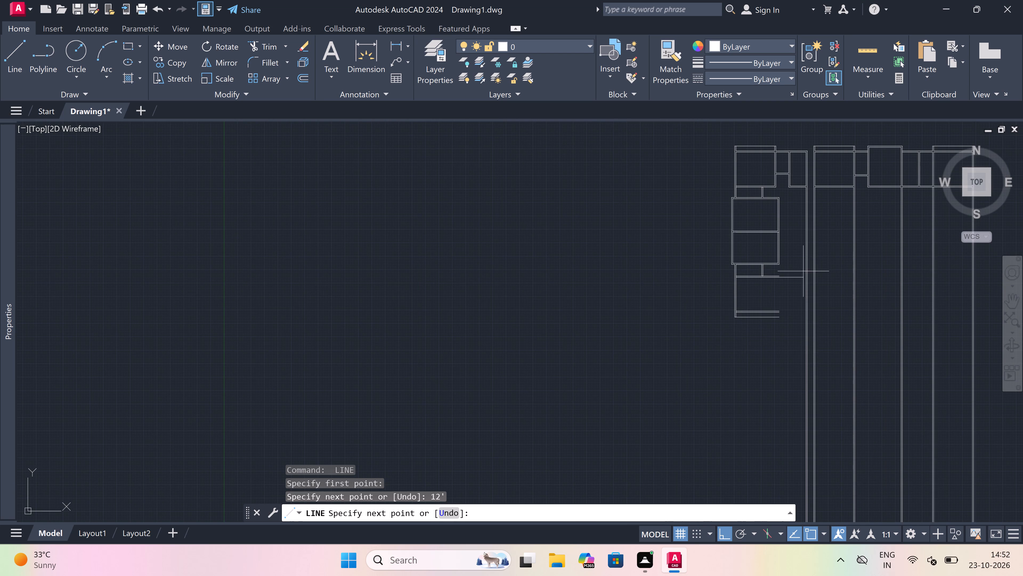
scroll(806, 264, up, 1)
scroll(768, 347, up, 2)
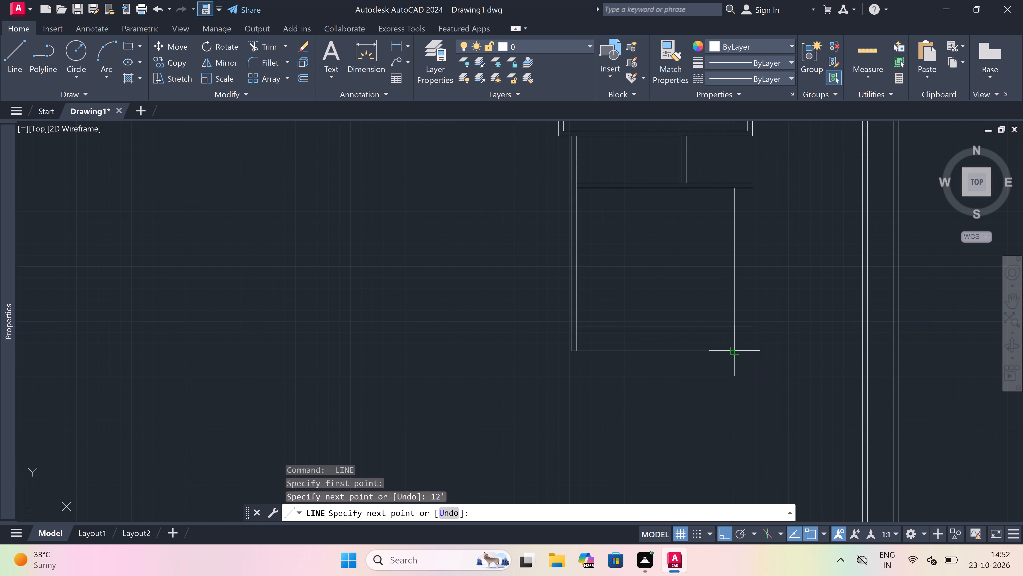
click(736, 347)
Continue the line 4.5" rightward and back up to the upper horizontal wall's underside, forming the right vertical wall.
scroll(736, 347, up, 1)
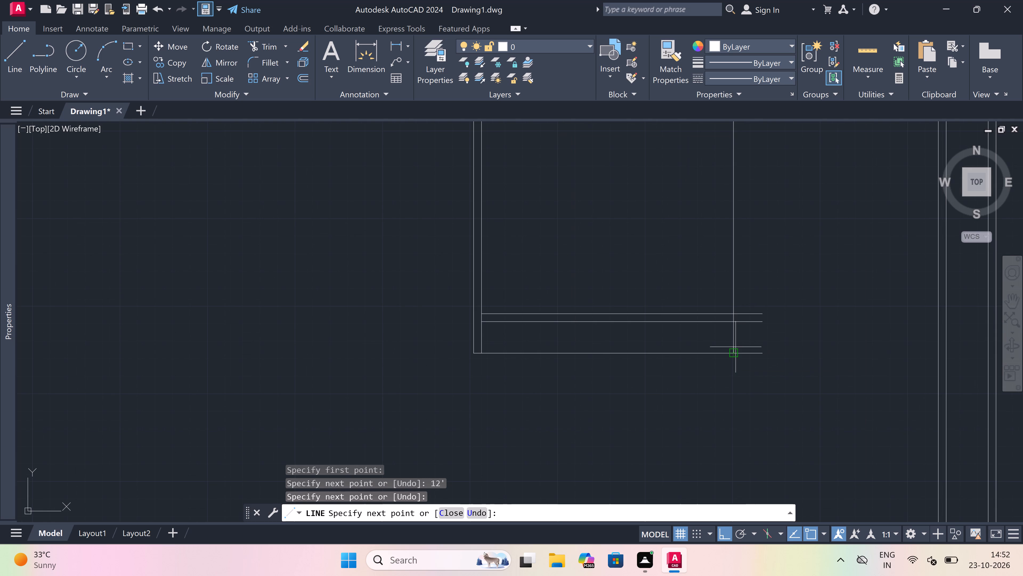
text(4.5")
key(space)
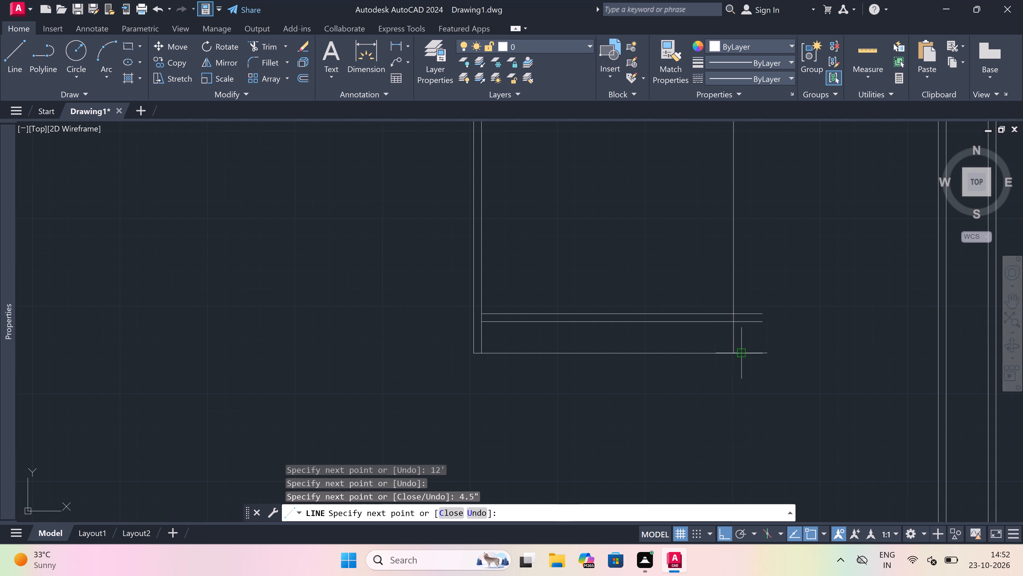
scroll(743, 353, down, 3)
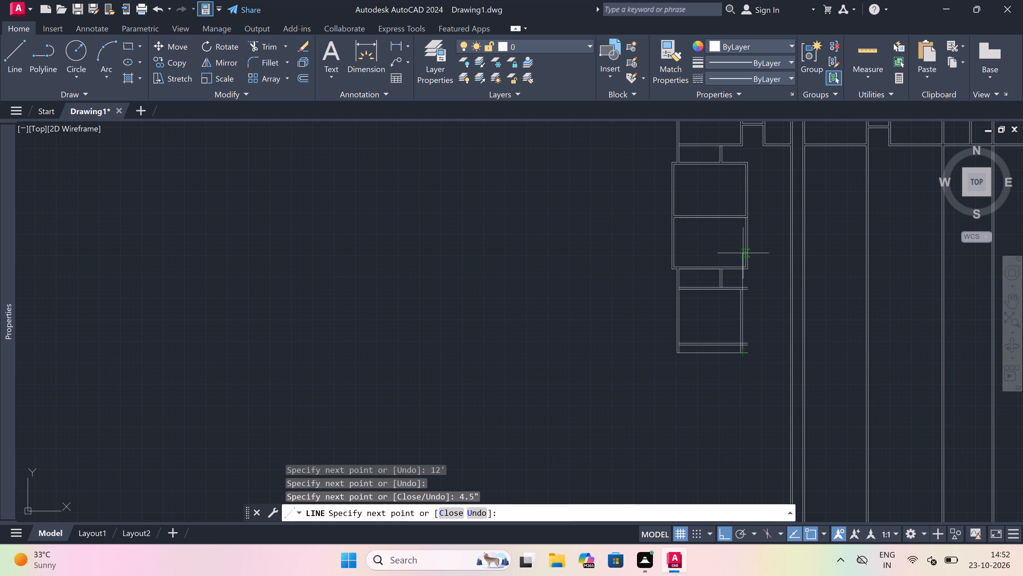
scroll(747, 265, up, 2)
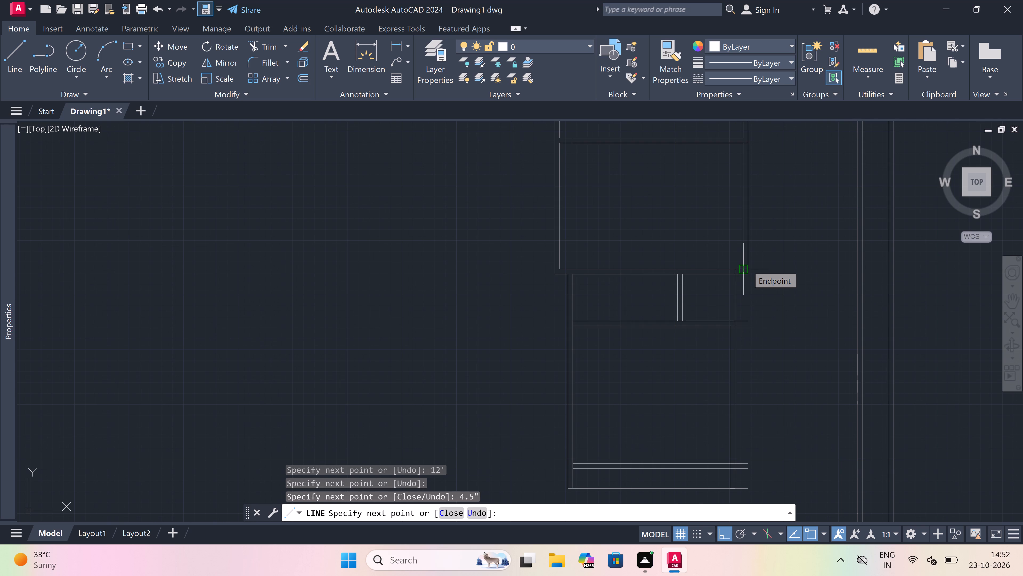
scroll(747, 265, up, 1)
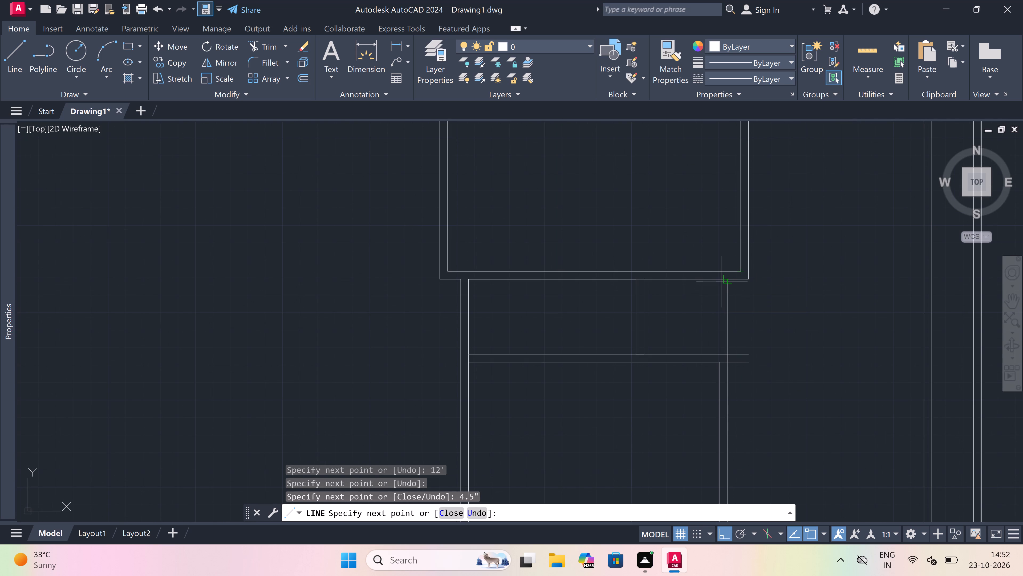
click(732, 364)
key(Escape)
Trim the upper horizontal wall's two line ends overhanging beyond the new right vertical wall.
key(t)
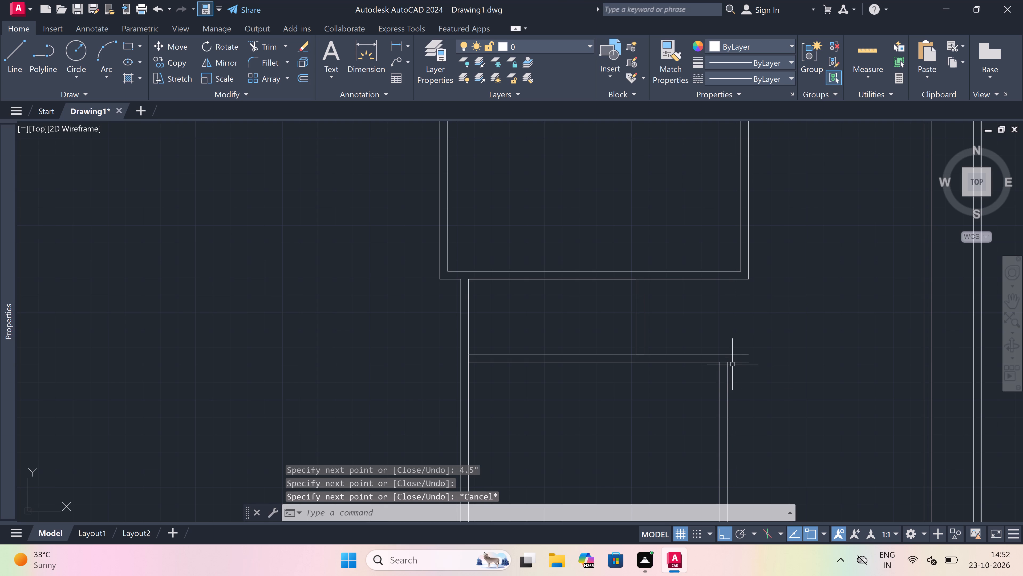
text(r)
key(space)
drag(740, 379, 740, 370)
click(740, 317)
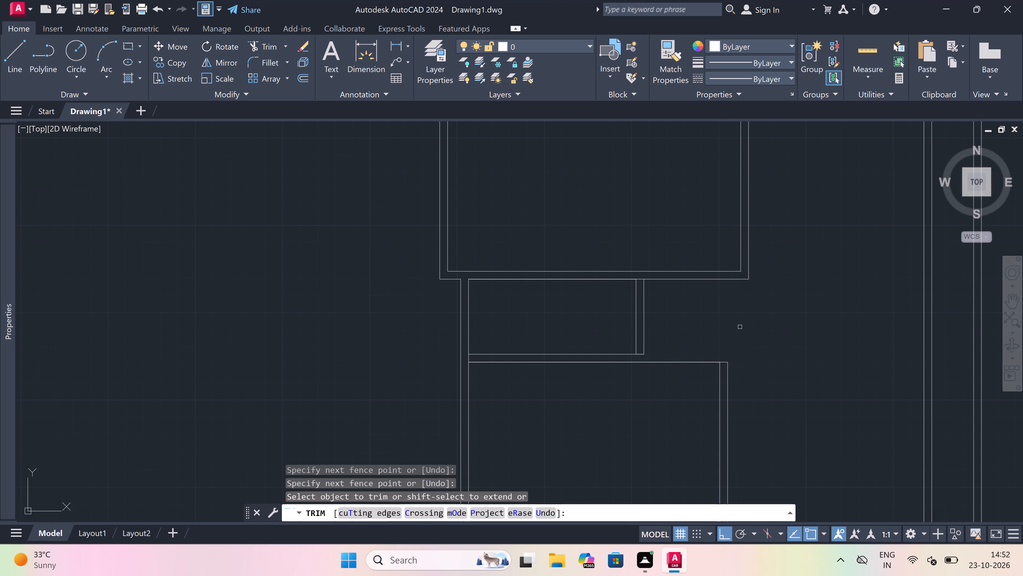
Undo the last trim of the horizontal wall's line ends above the lower room.
key(Escape)
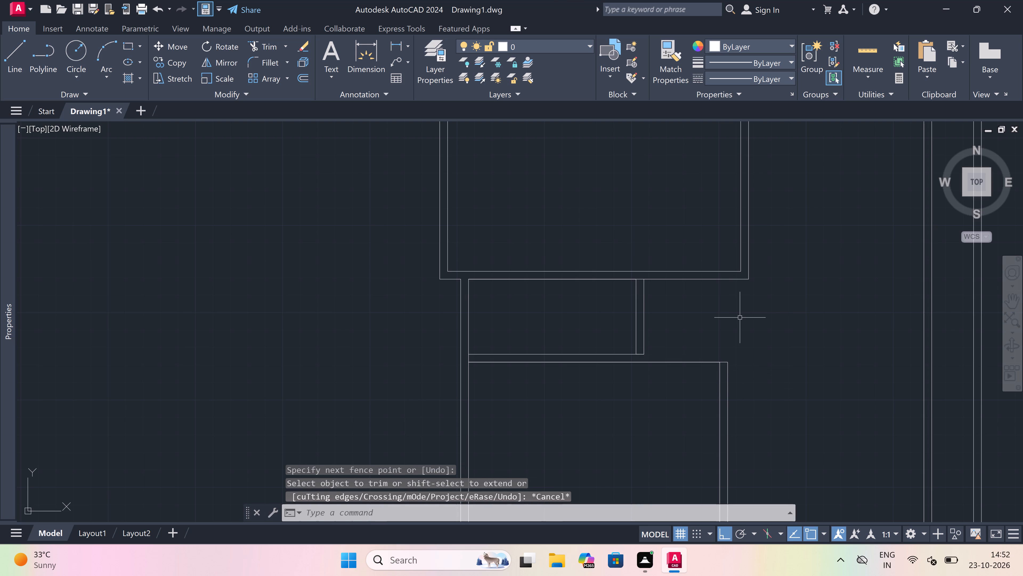
key(ctrl+z)
key(Escape)
Extend the right vertical wall's two lines up to the upper line of the horizontal wall above the lower room.
key(e)
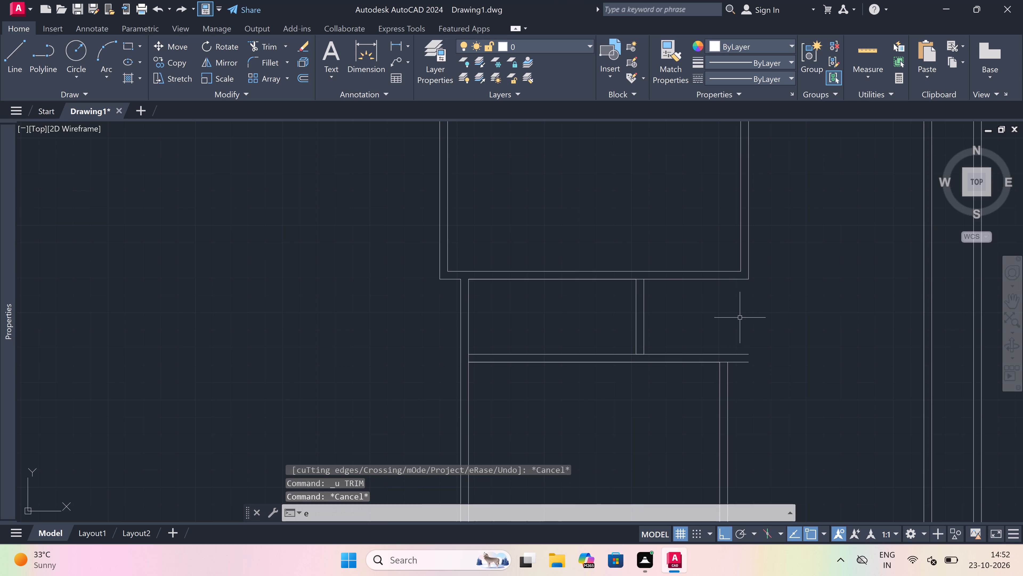
text(x)
key(space)
click(797, 416)
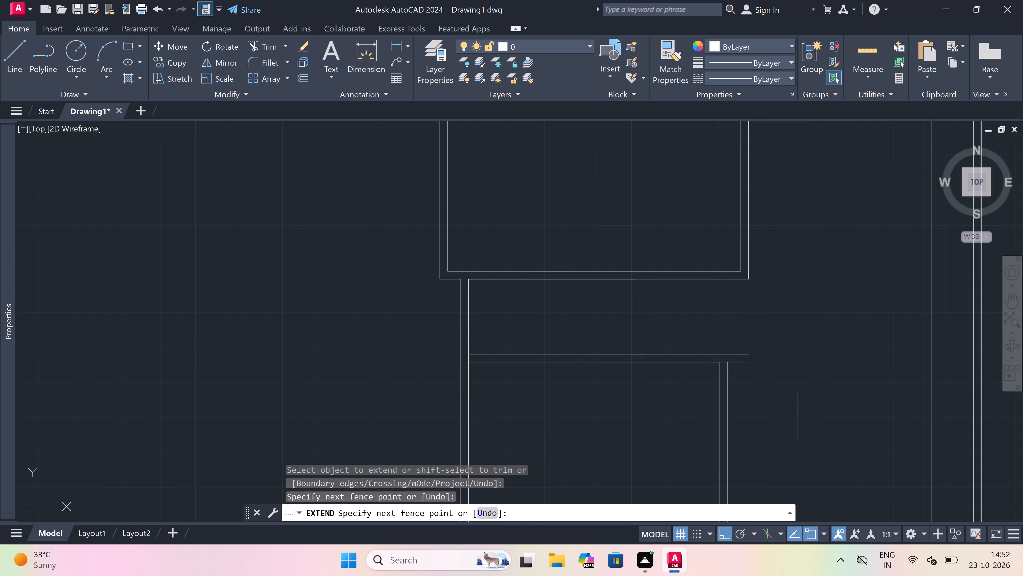
click(693, 445)
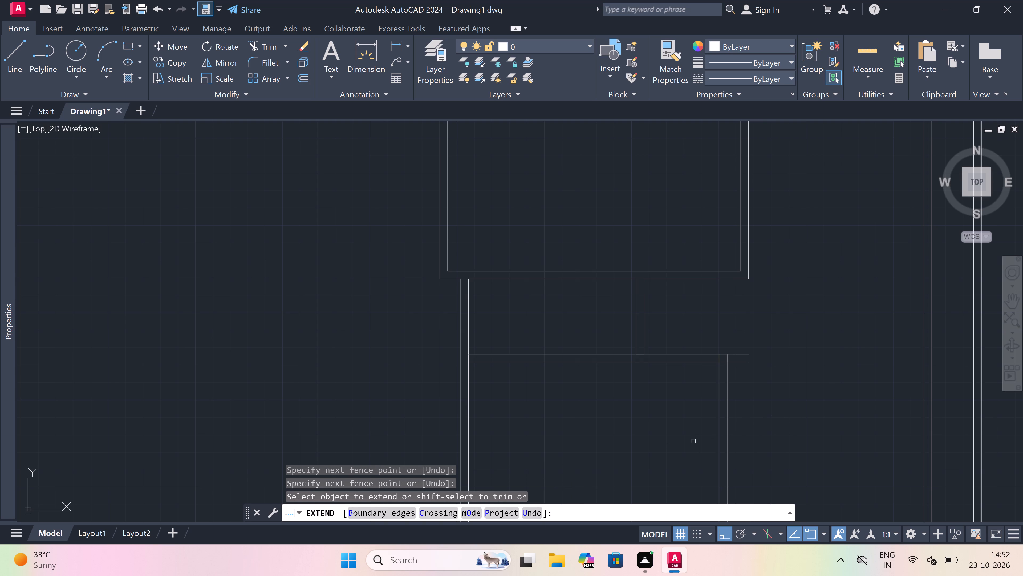
Trim the horizontal wall's two line ends overhanging beyond the lower room's right vertical wall.
text(tr)
key(space)
scroll(750, 361, up, 2)
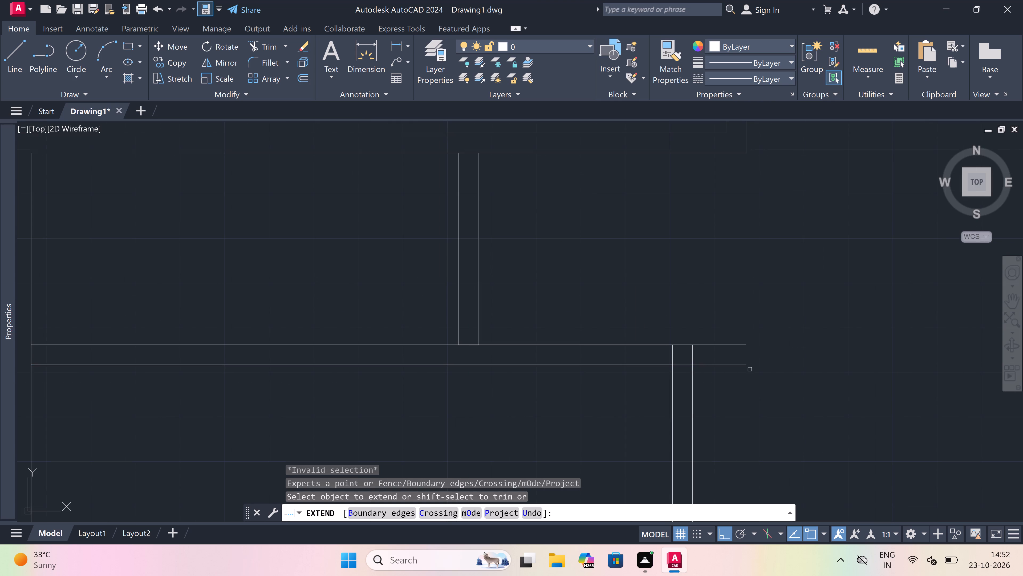
key(Escape)
key(Escape)
key(t)
text(r)
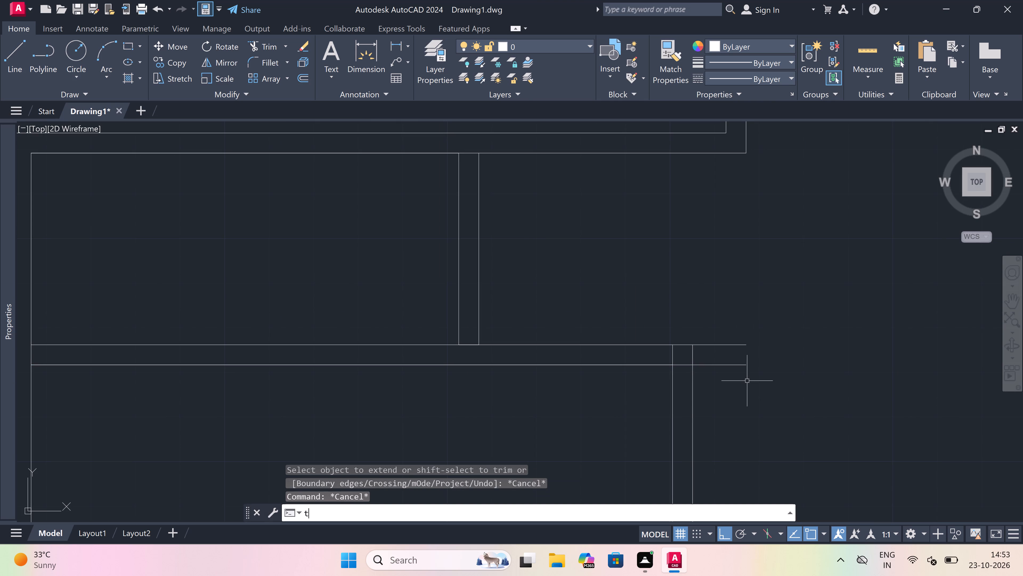
key(space)
click(747, 381)
drag(702, 264, 701, 269)
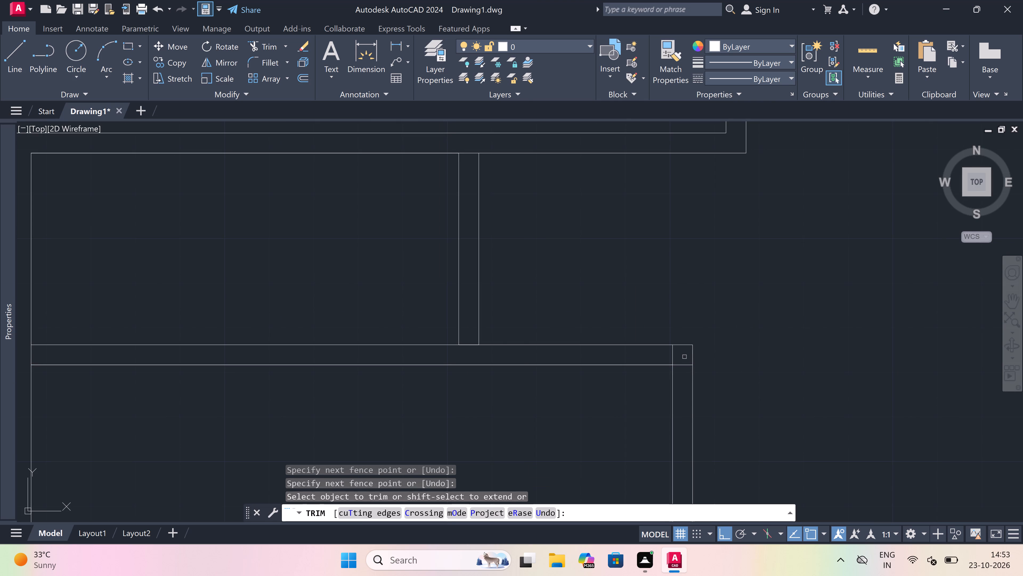
Trim the crossing line segments inside the lower room's upper-right wall corner.
scroll(684, 357, up, 3)
click(684, 357)
click(529, 383)
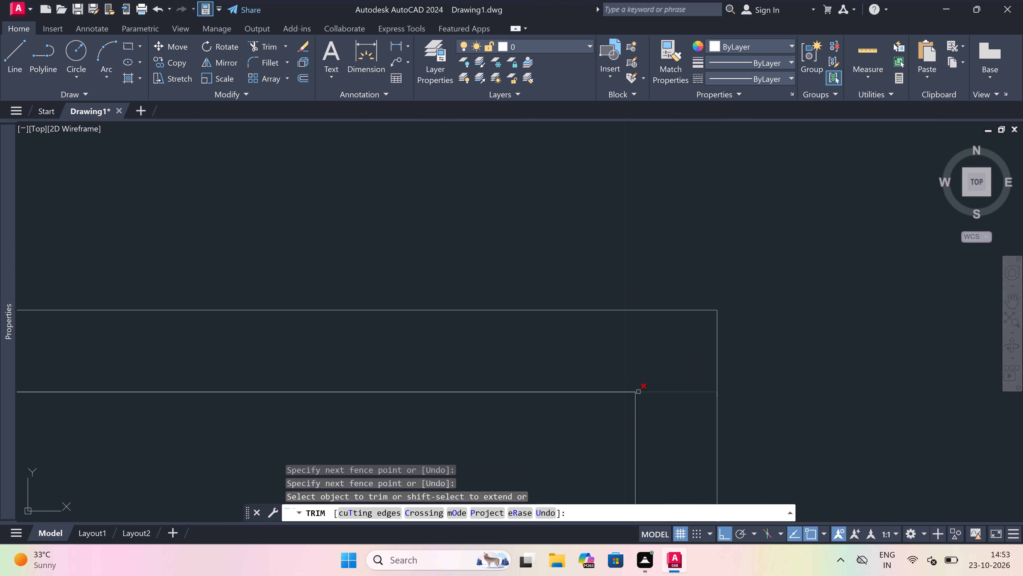
drag(674, 411, 674, 405)
drag(673, 332, 673, 337)
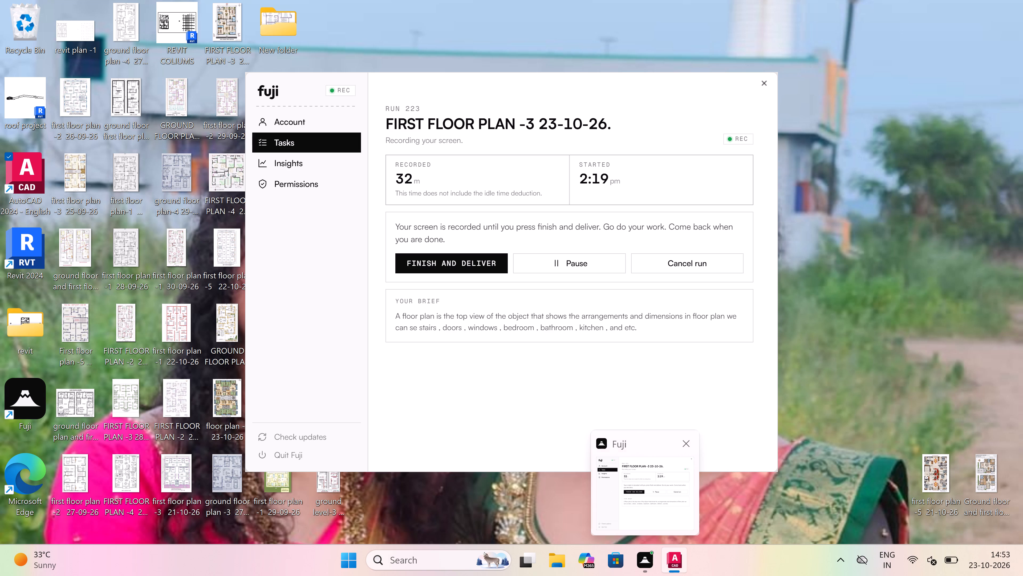
Trim the line segments closing the junction between the short vertical wall and the horizontal wall below it.
scroll(594, 318, down, 4)
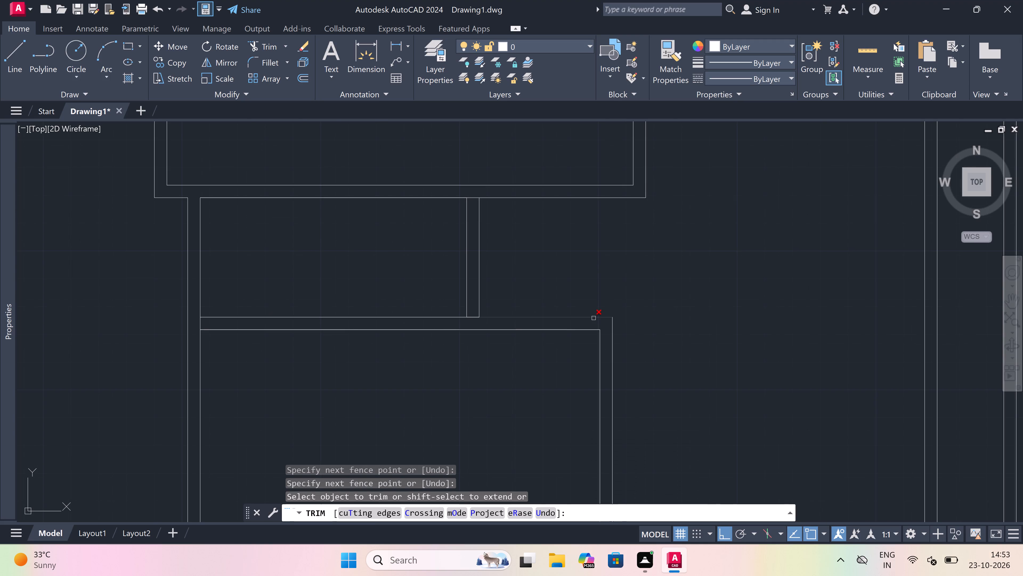
scroll(594, 318, down, 1)
scroll(522, 319, up, 3)
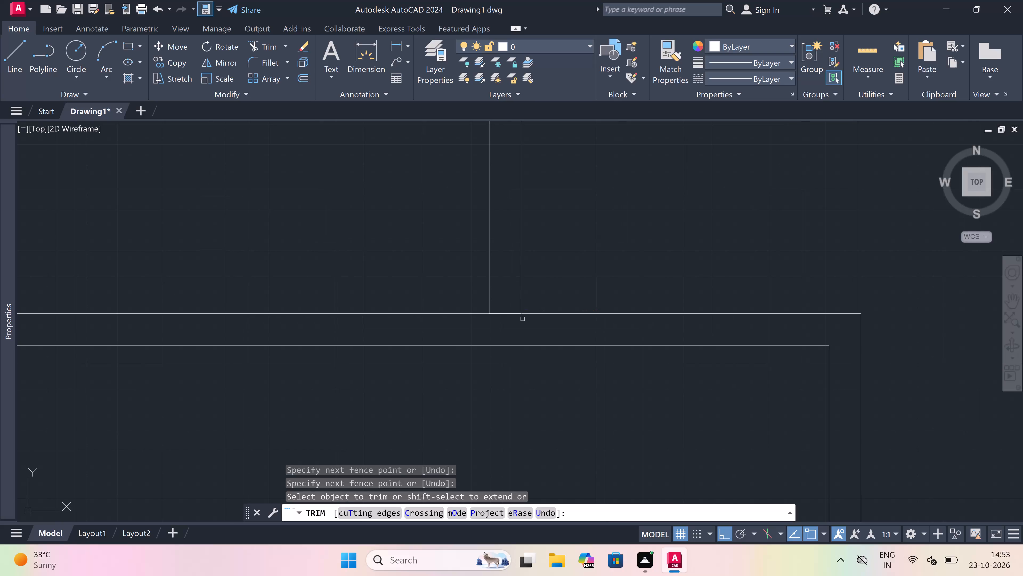
click(504, 319)
click(501, 304)
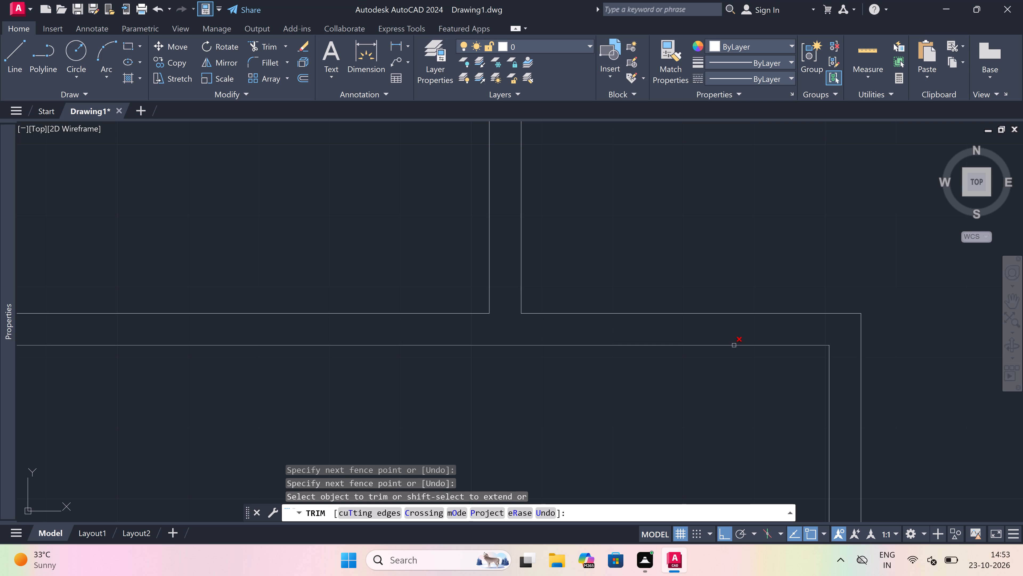
key(Escape)
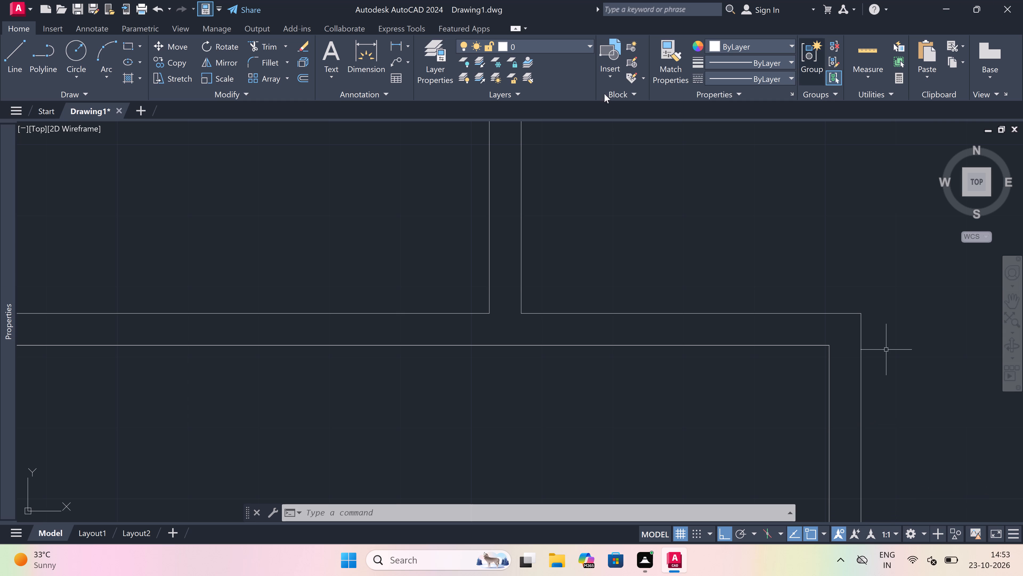
Trim the three lowest horizontal line ends overhanging beyond the lower room's right vertical wall.
scroll(415, 242, down, 8)
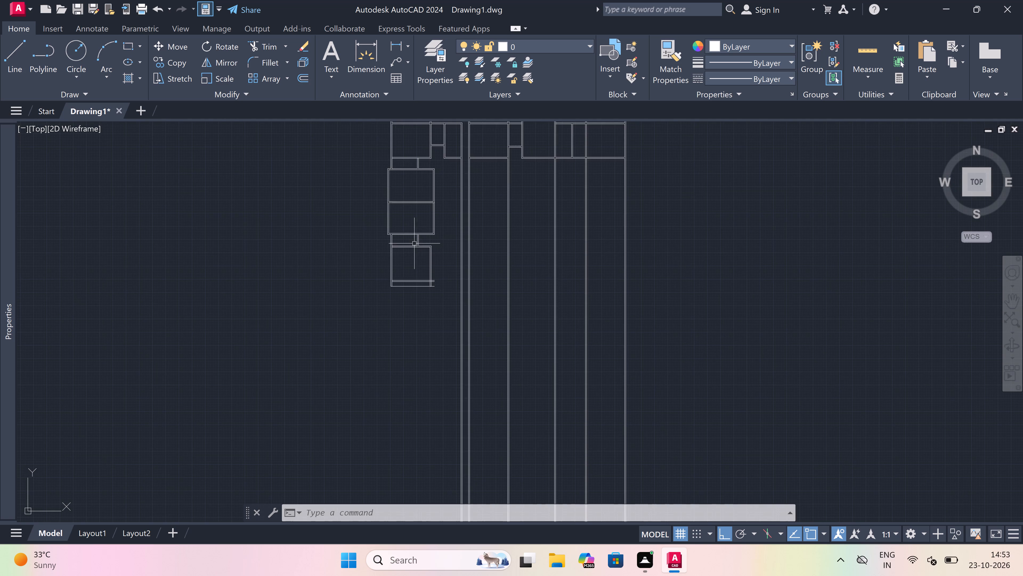
scroll(415, 262, up, 2)
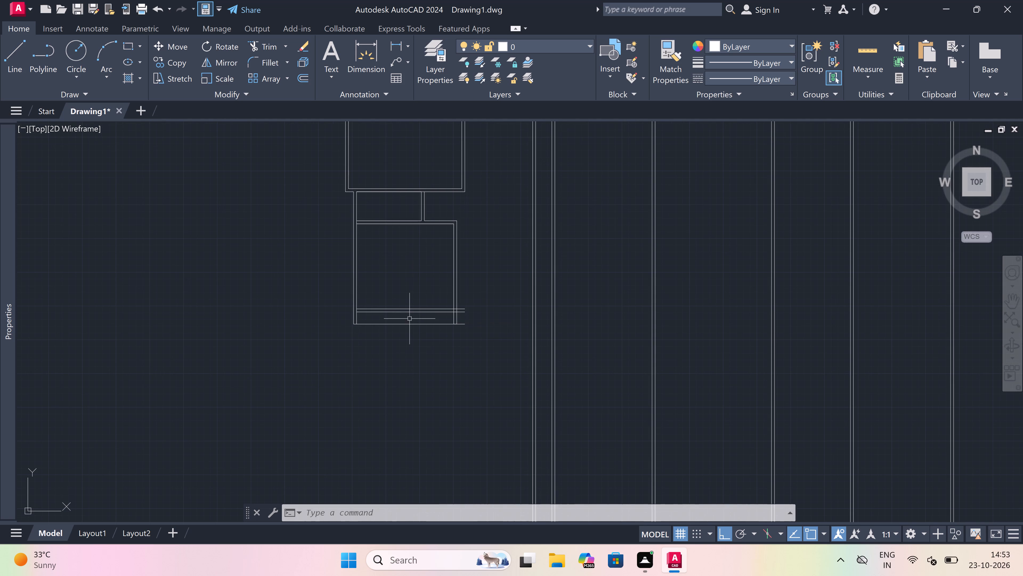
scroll(415, 324, up, 2)
text(tr)
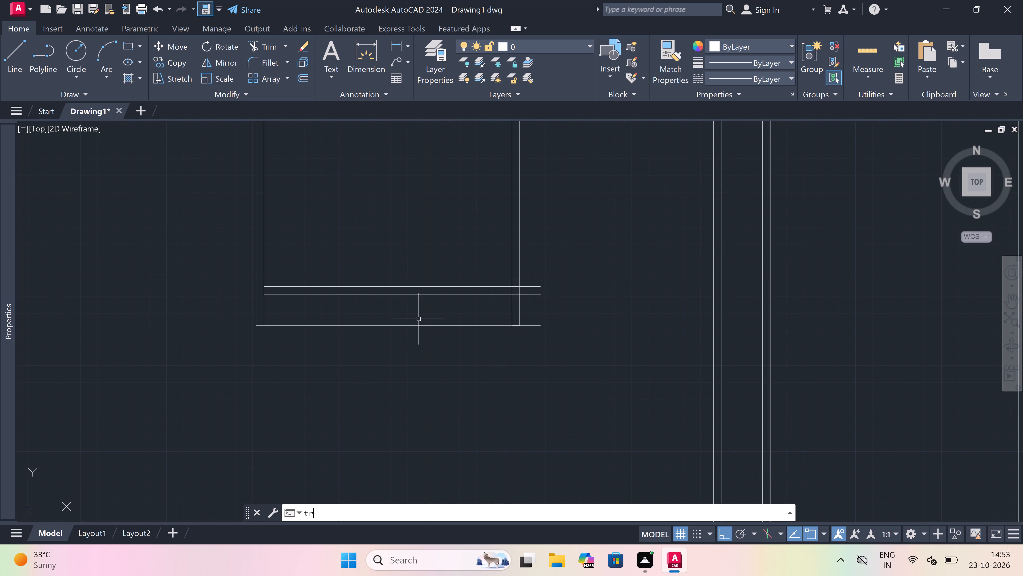
key(space)
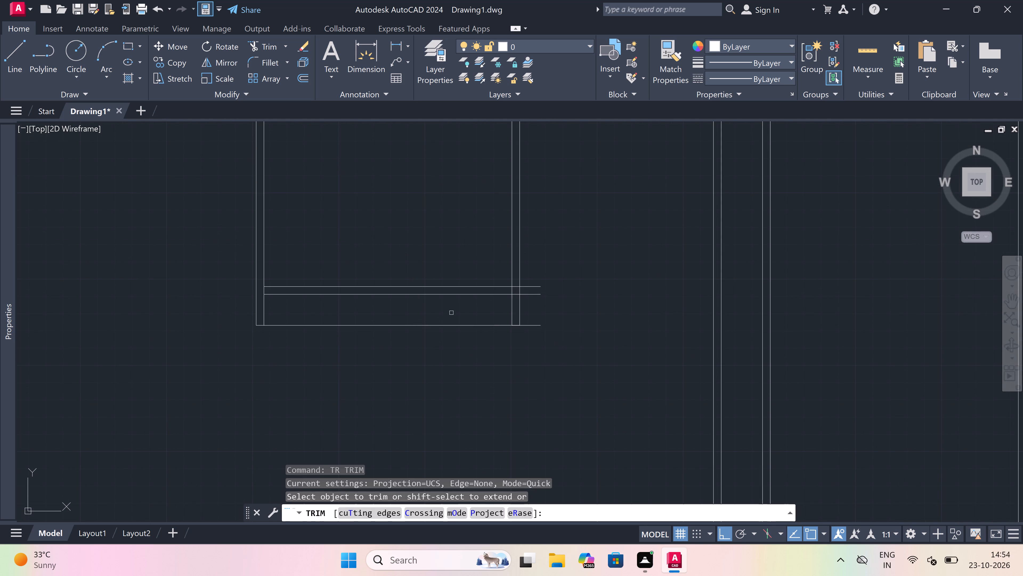
scroll(518, 325, up, 1)
click(533, 343)
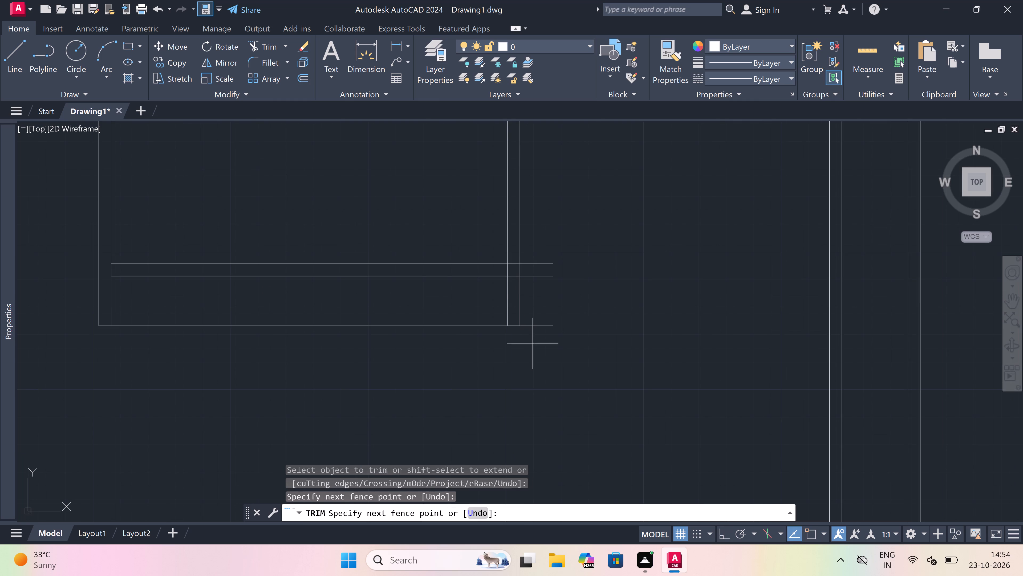
click(526, 255)
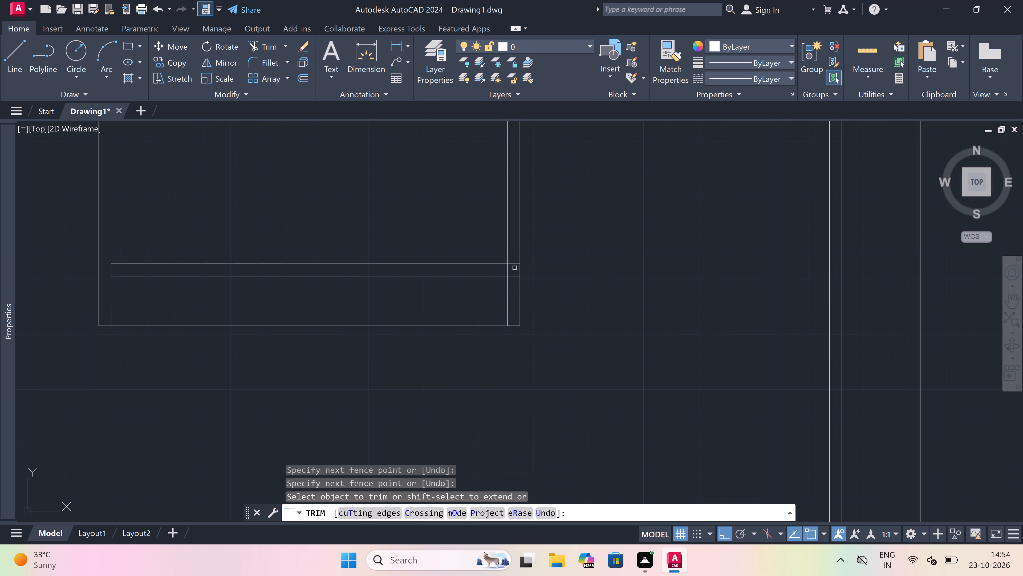
Trim the crossing segments where the lower room's bottom horizontal wall meets the right vertical wall.
scroll(515, 265, up, 2)
click(513, 255)
click(517, 299)
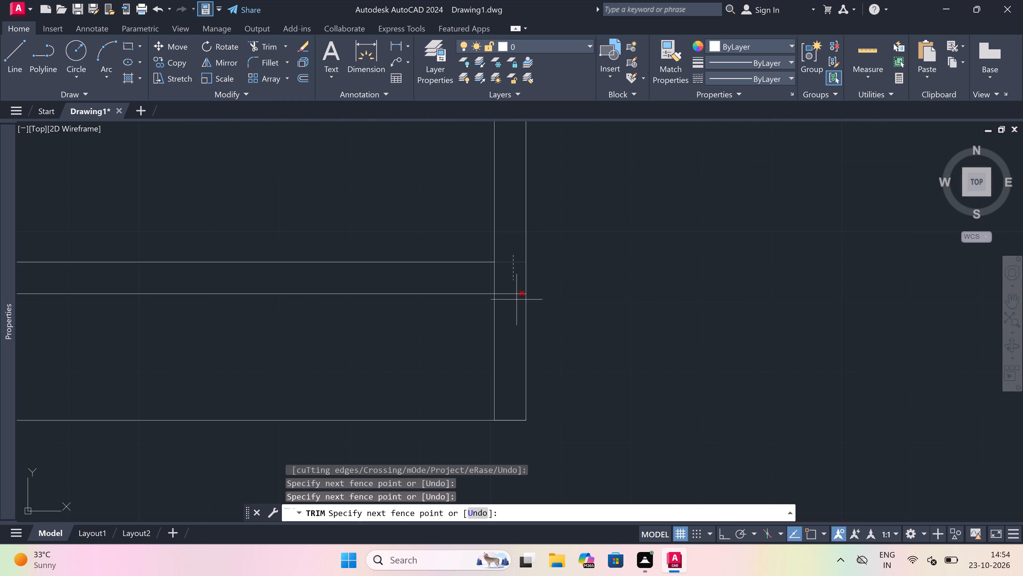
click(497, 274)
click(490, 274)
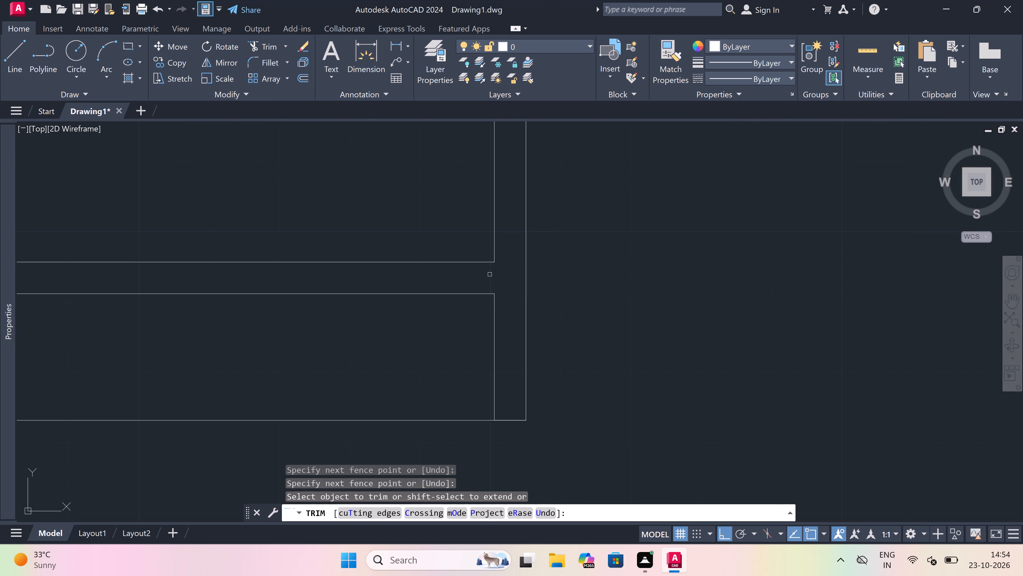
key(Escape)
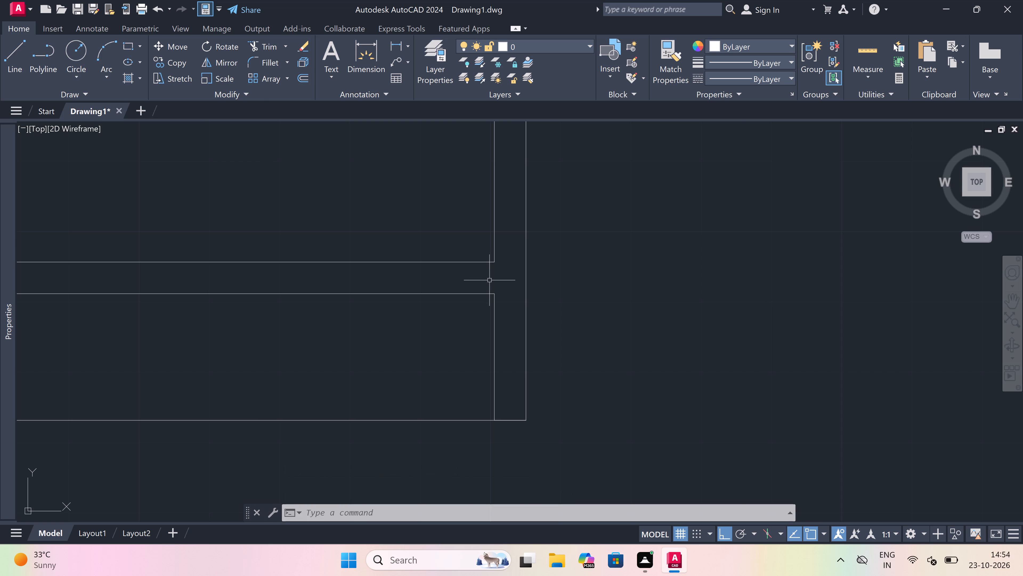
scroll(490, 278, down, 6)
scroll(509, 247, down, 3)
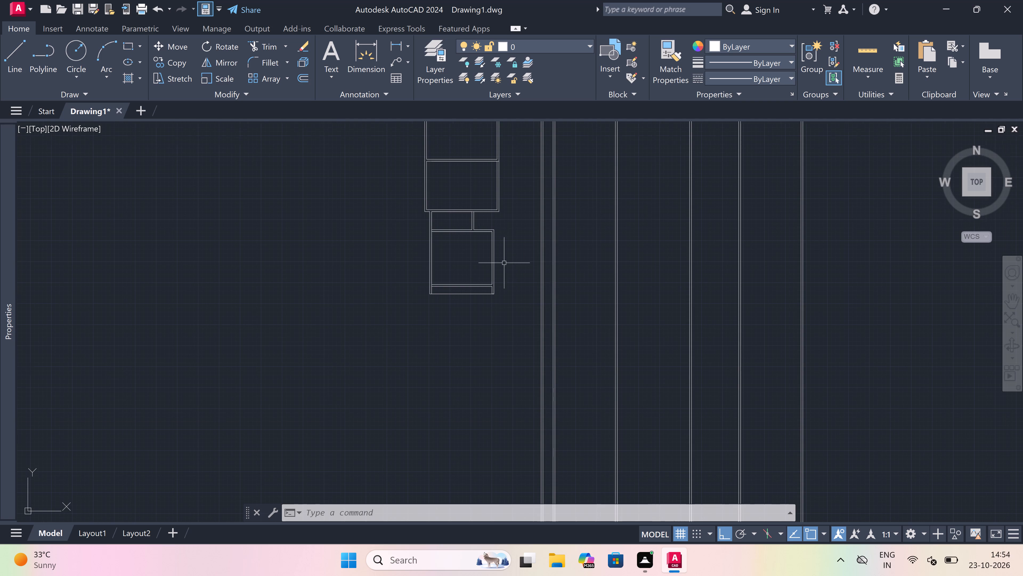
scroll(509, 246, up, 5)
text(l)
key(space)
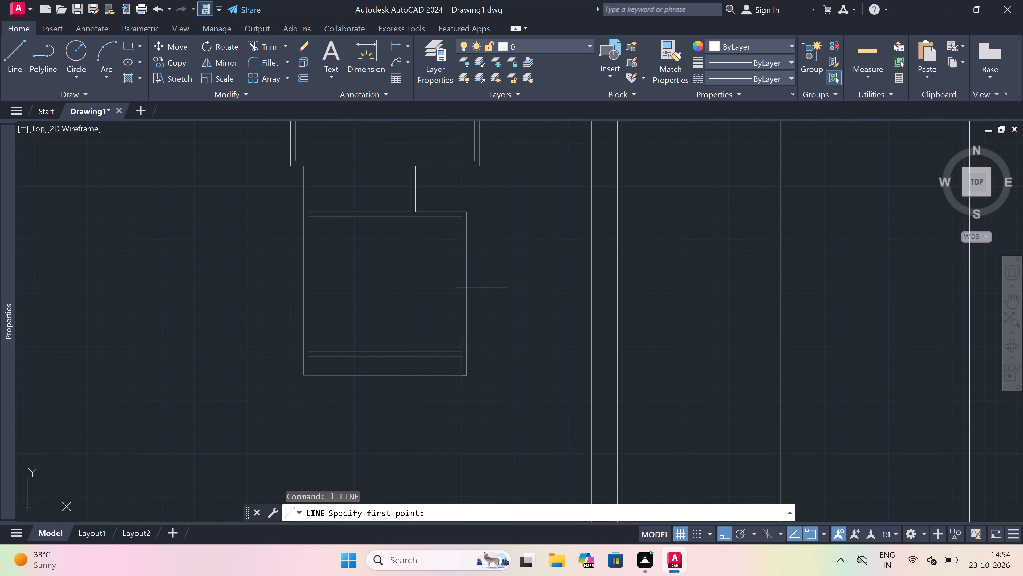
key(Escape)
Extend the lower room's bottom horizontal wall lines rightward through the right wall to the first long vertical wall.
text(ex)
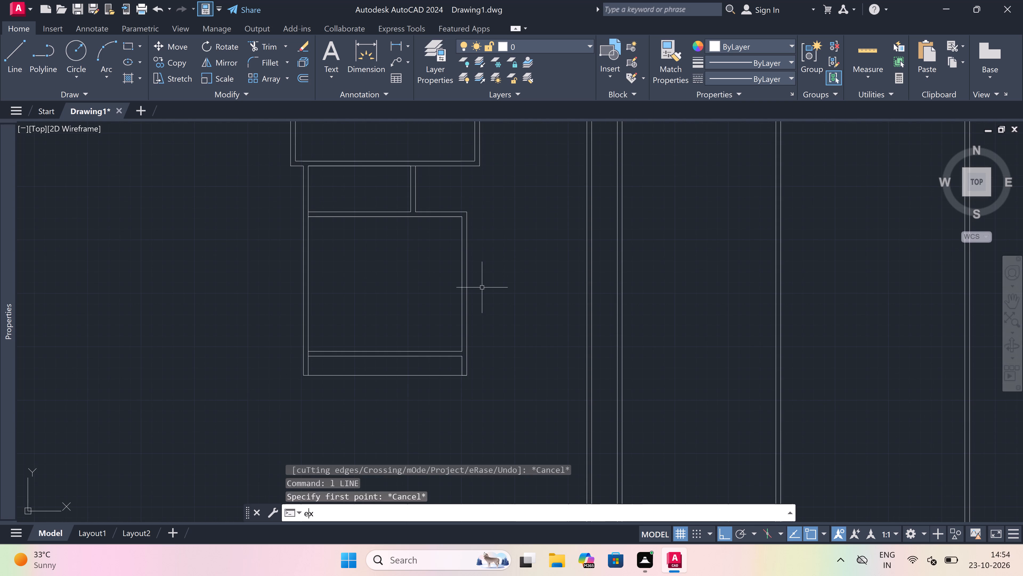
key(space)
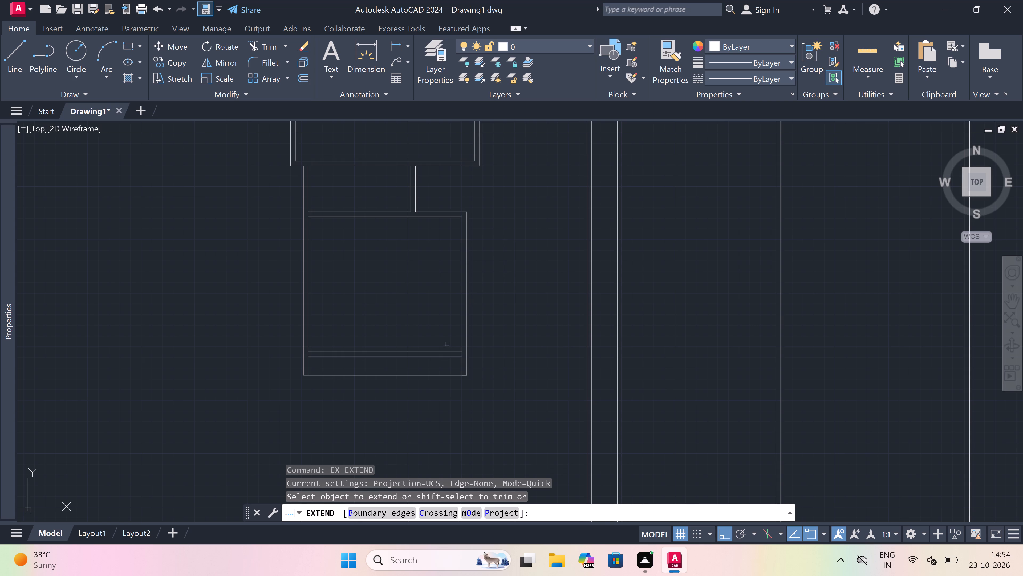
click(447, 342)
click(445, 369)
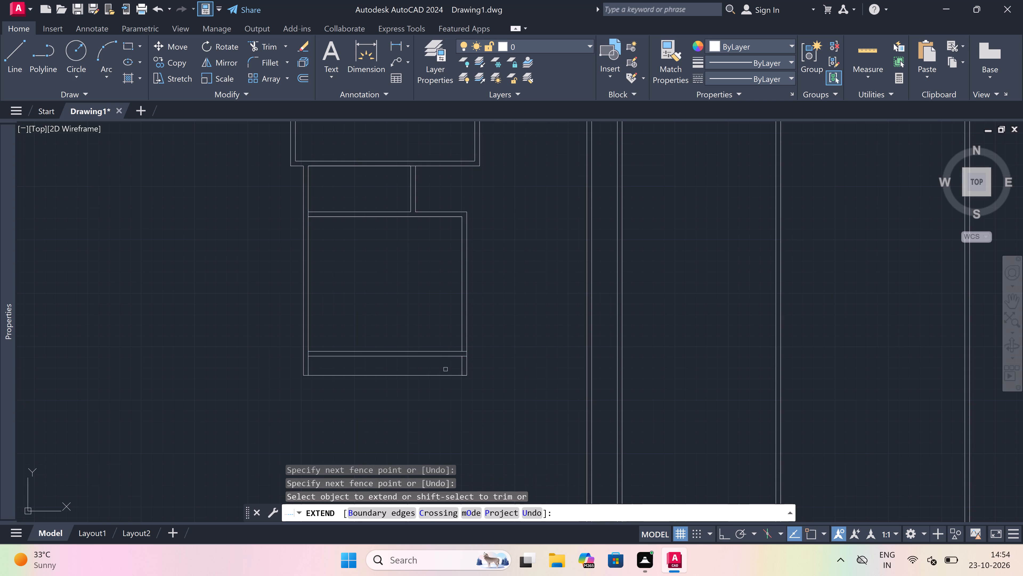
click(448, 337)
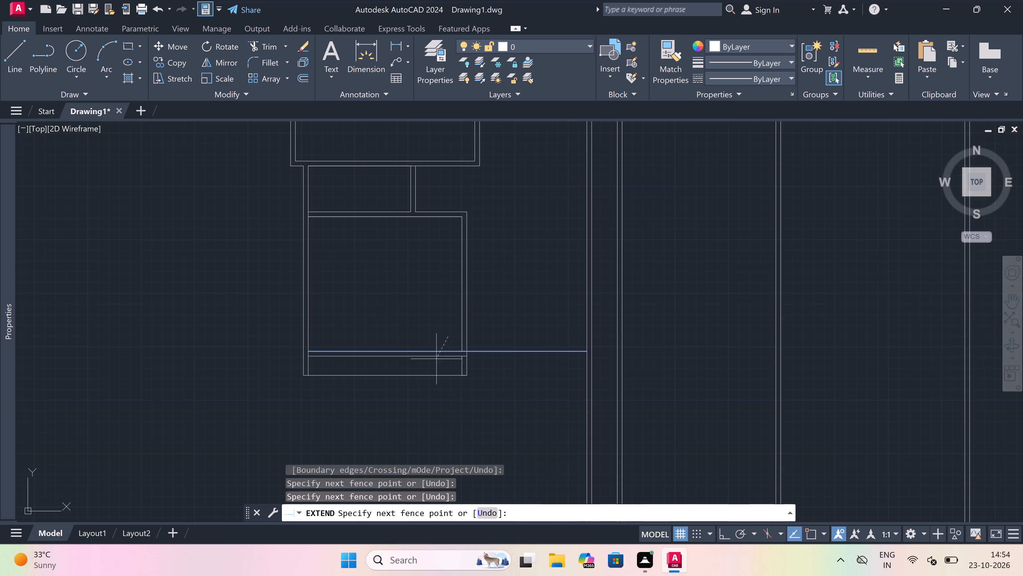
click(434, 365)
Extend the same two wall lines rightward across the closely spaced pair of long vertical walls to the third long wall.
click(550, 303)
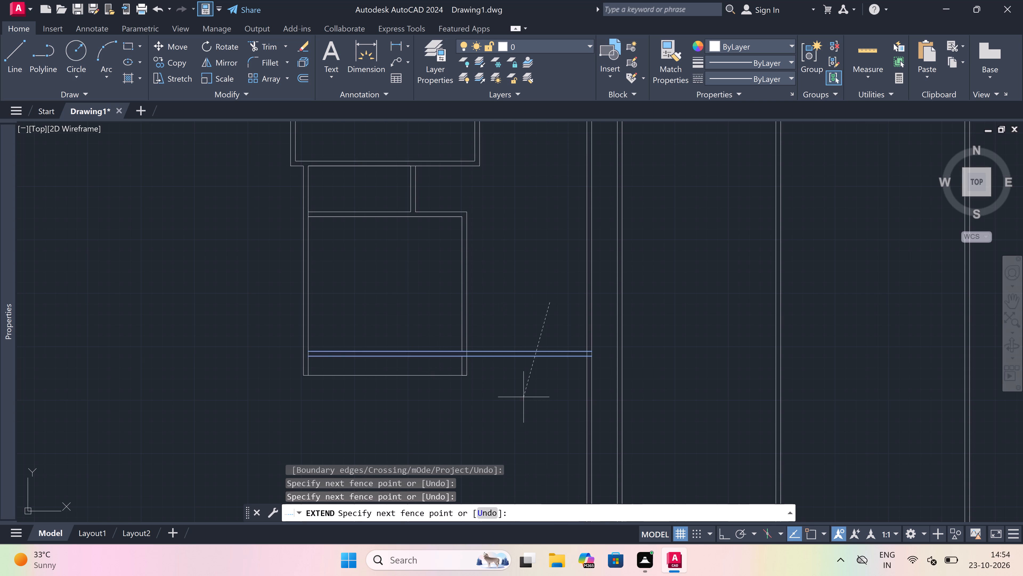
click(523, 397)
click(546, 311)
drag(541, 365, 543, 362)
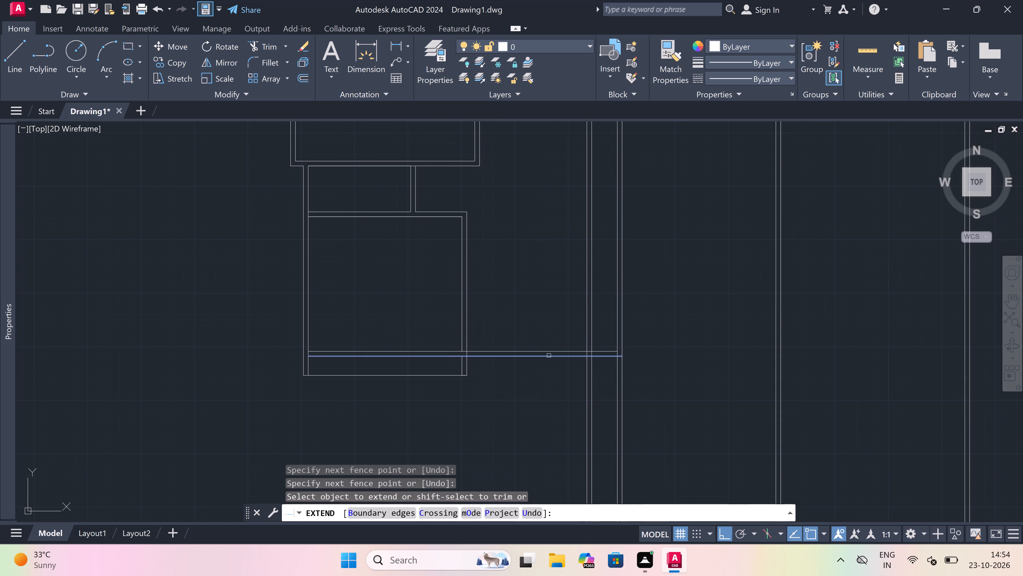
click(604, 319)
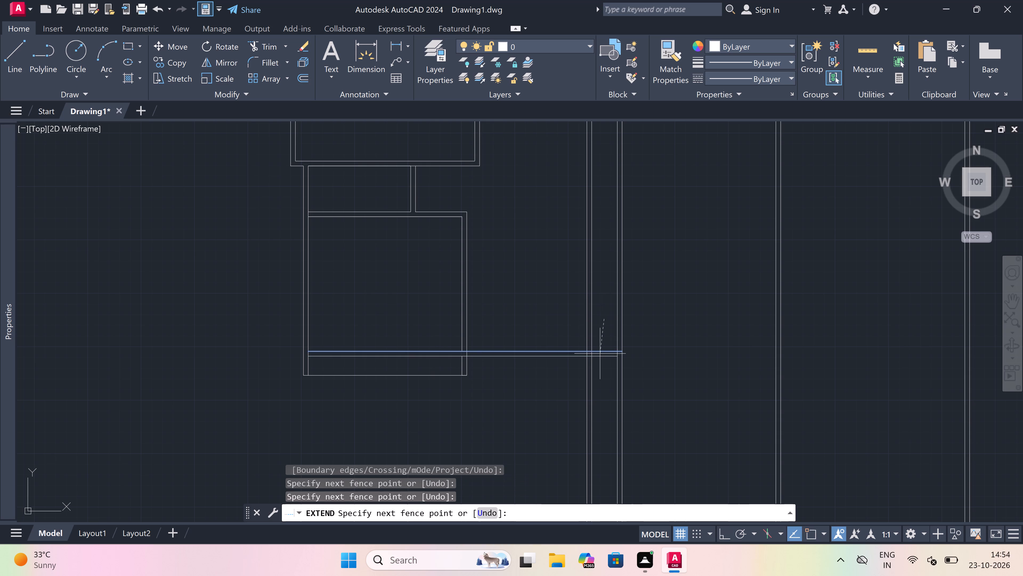
click(600, 365)
drag(601, 365, 602, 362)
click(605, 333)
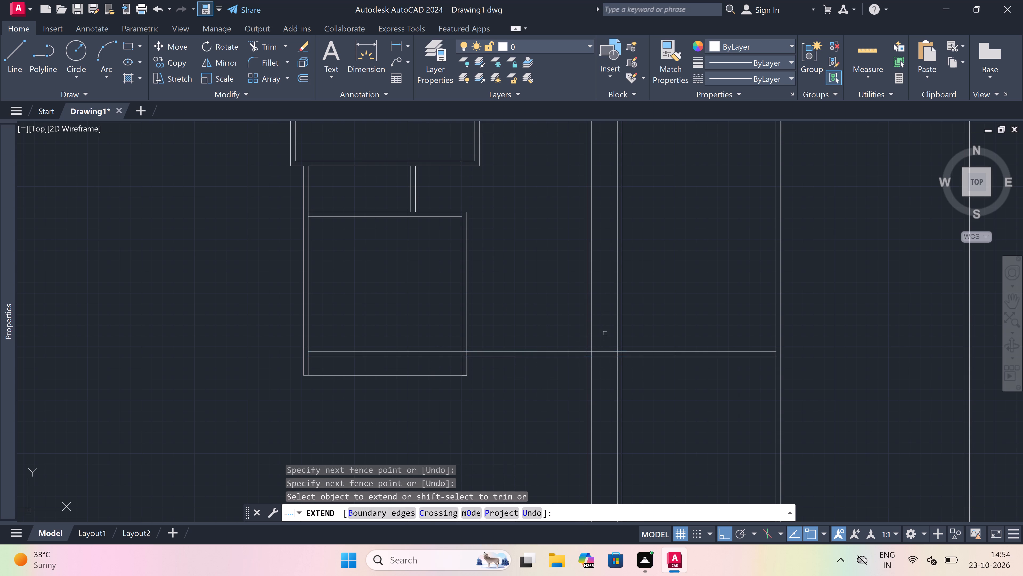
Extend the bottom wall's two horizontal lines rightward through the third long vertical wall to the fourth.
scroll(605, 333, down, 3)
scroll(623, 330, up, 1)
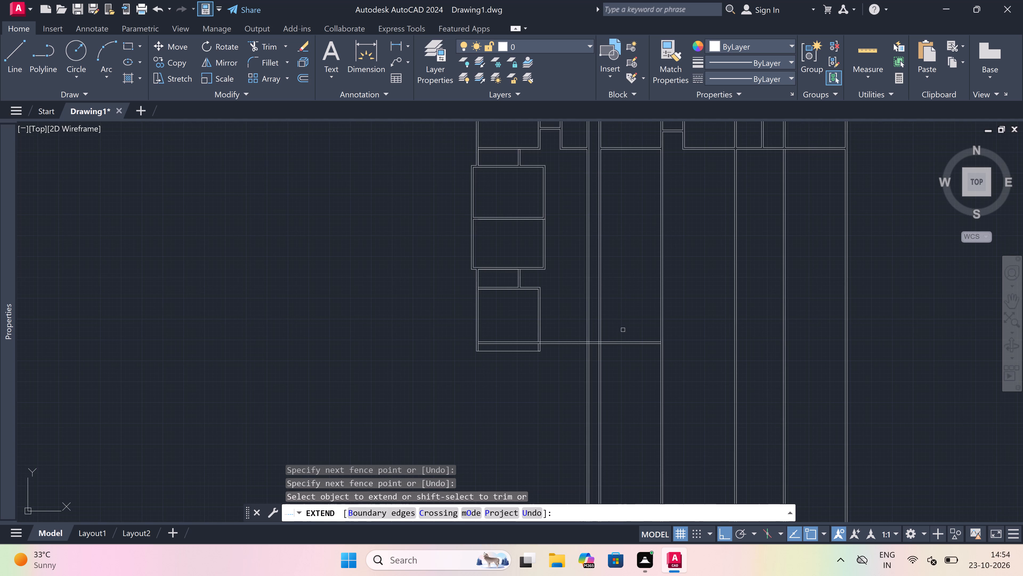
scroll(623, 329, up, 1)
drag(623, 329, 623, 332)
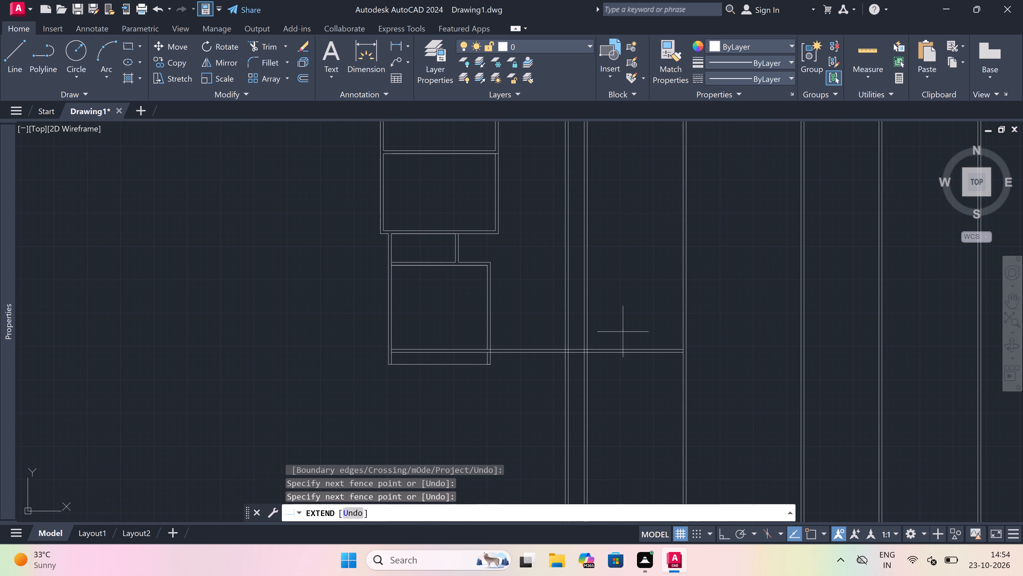
click(626, 362)
drag(650, 369, 651, 367)
click(651, 329)
click(719, 325)
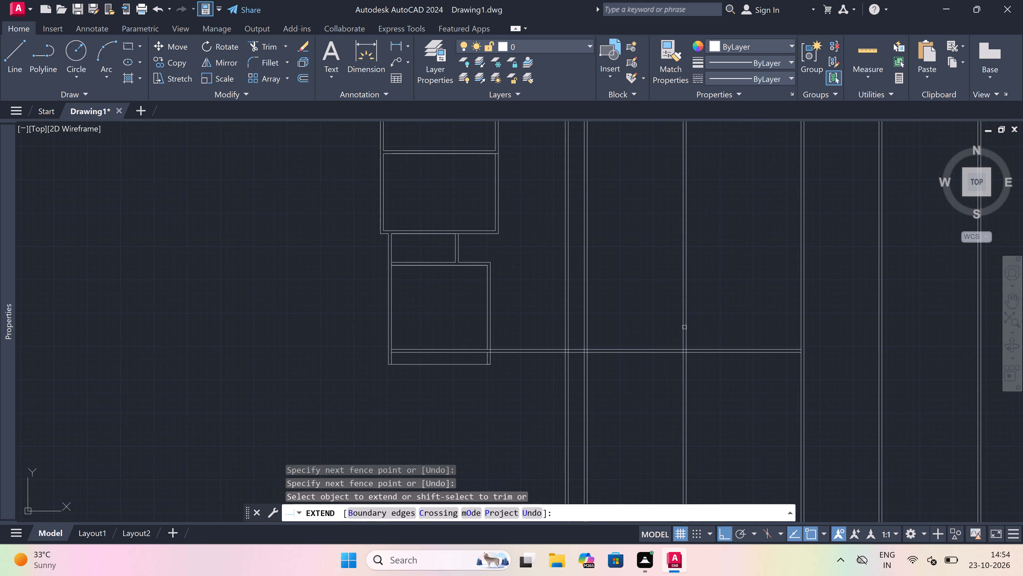
click(746, 357)
Extend the same two bottom wall lines rightward through the fourth long vertical wall to the fifth.
scroll(573, 317, down, 4)
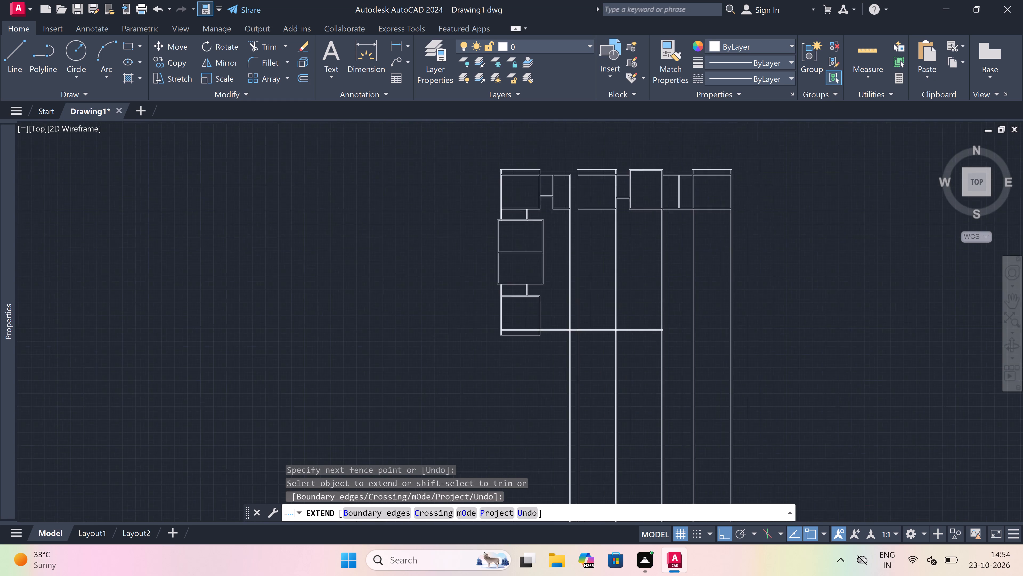
scroll(662, 301, up, 2)
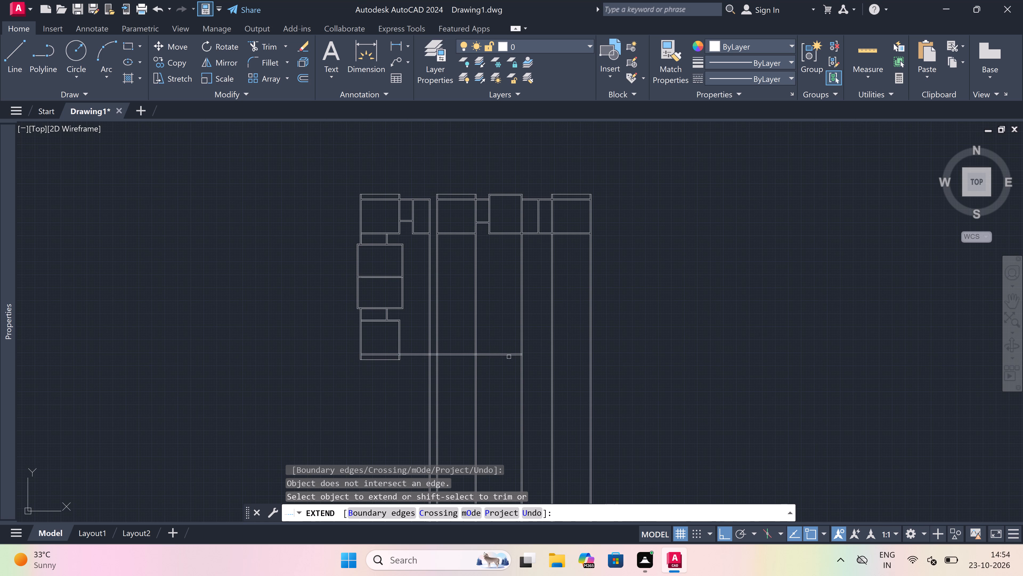
scroll(509, 354, up, 2)
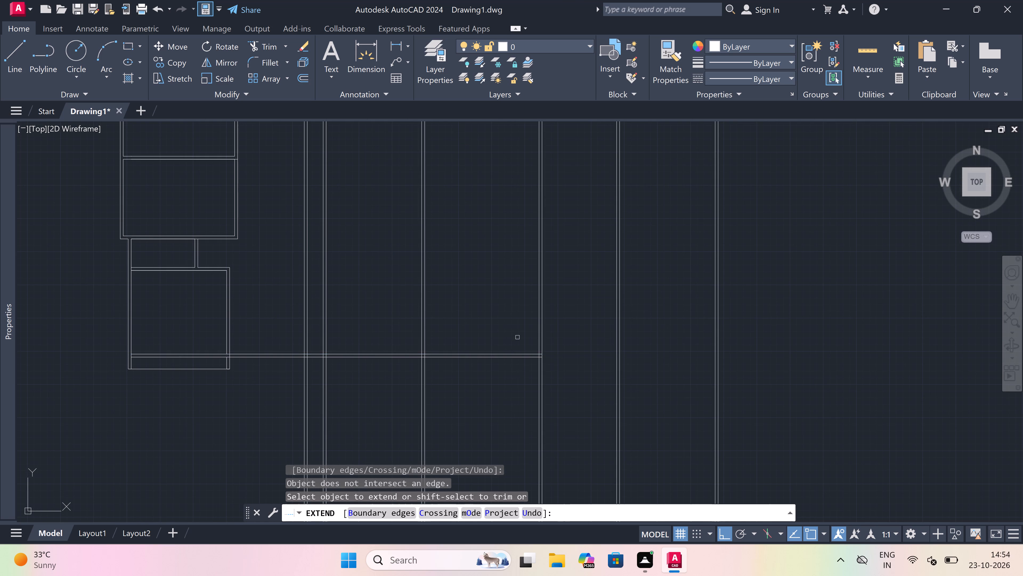
drag(517, 337, 517, 341)
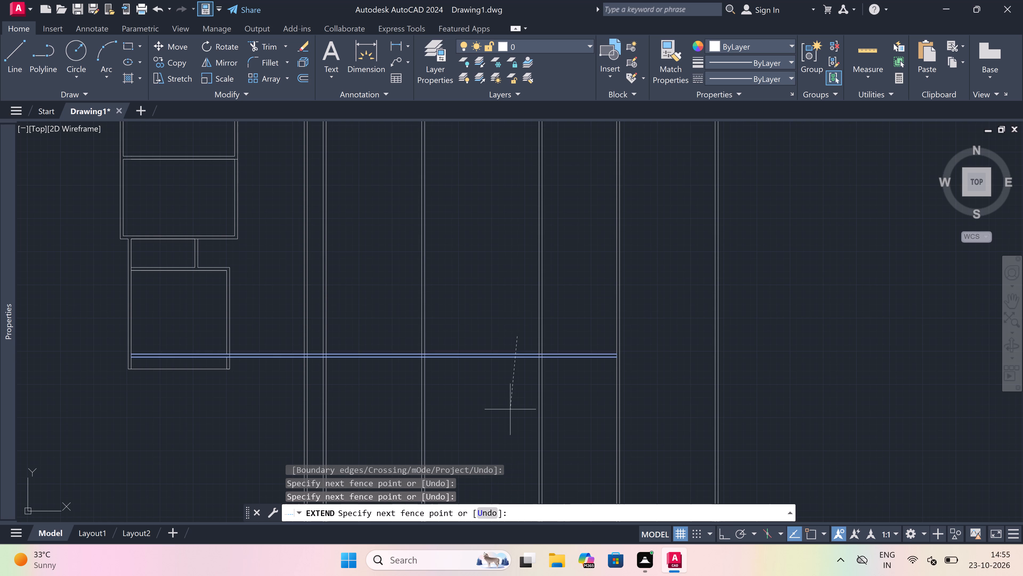
click(510, 411)
drag(594, 375, 595, 366)
click(593, 309)
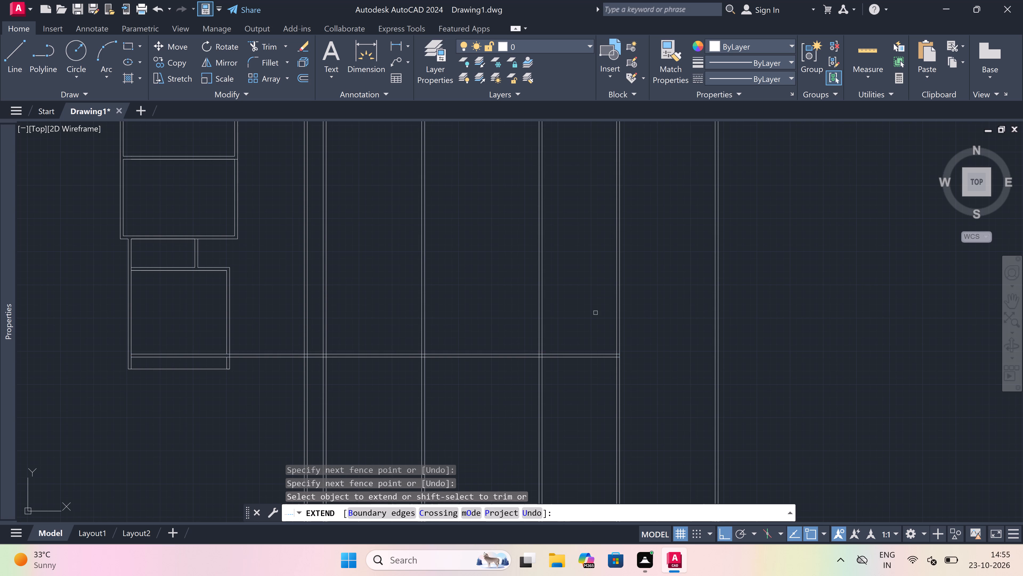
Extend both bottom wall lines rightward to the outer face of the last long vertical wall.
drag(598, 367, 598, 345)
click(596, 302)
click(647, 287)
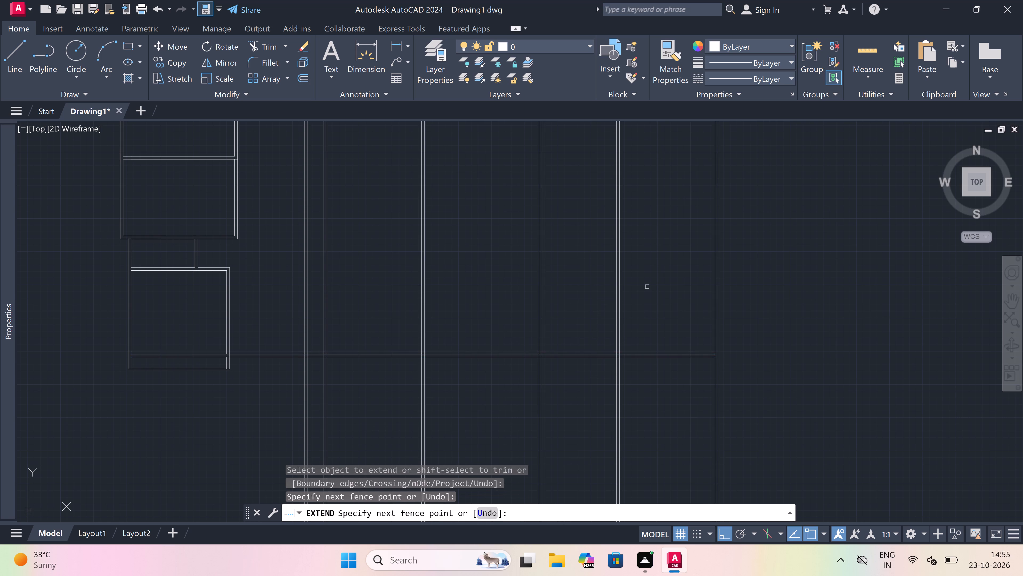
click(663, 306)
click(663, 346)
click(662, 362)
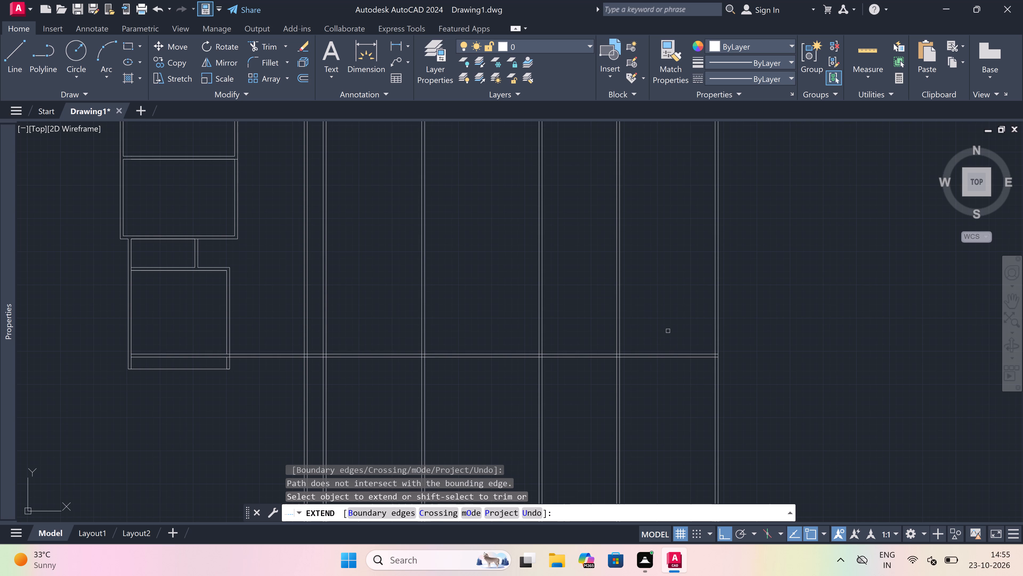
key(Escape)
Trim off all the long vertical wall lines where they run below the extended bottom wall.
text(tr)
key(space)
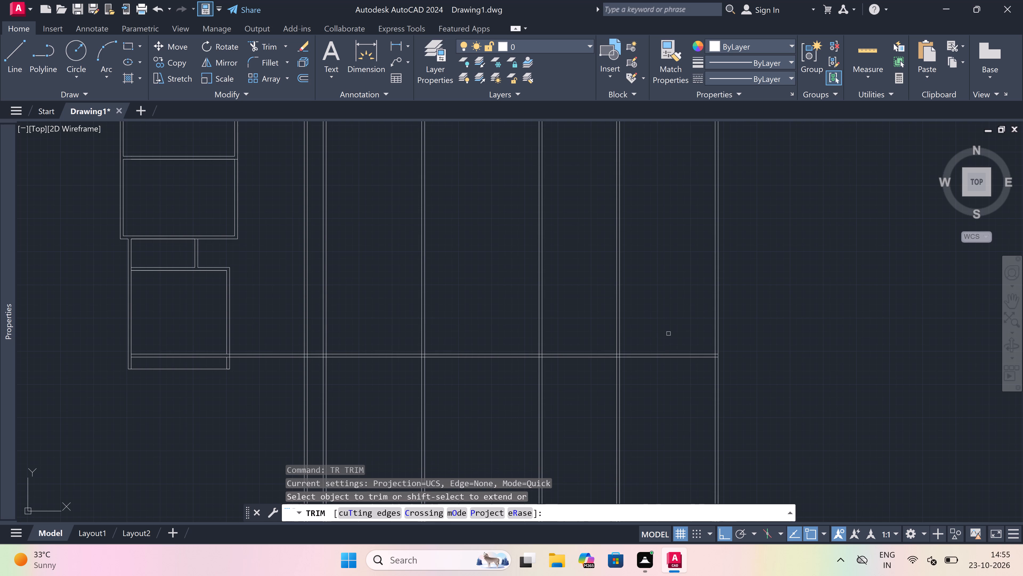
scroll(669, 334, down, 1)
click(742, 384)
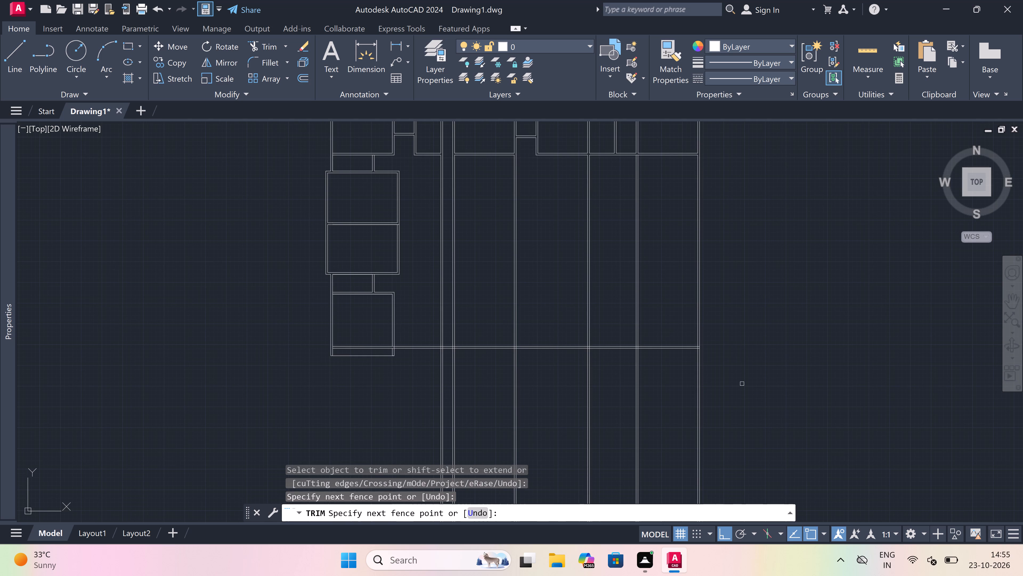
click(319, 388)
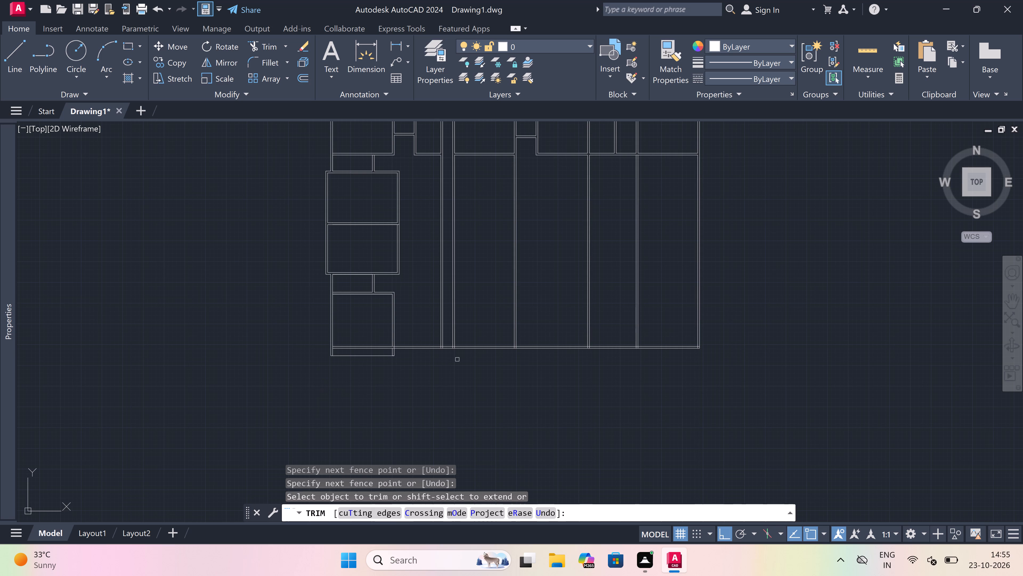
Trim the short vertical segments of the closely spaced wall pair inside the bottom wall's thickness.
scroll(435, 351, up, 3)
scroll(456, 336, up, 3)
click(456, 336)
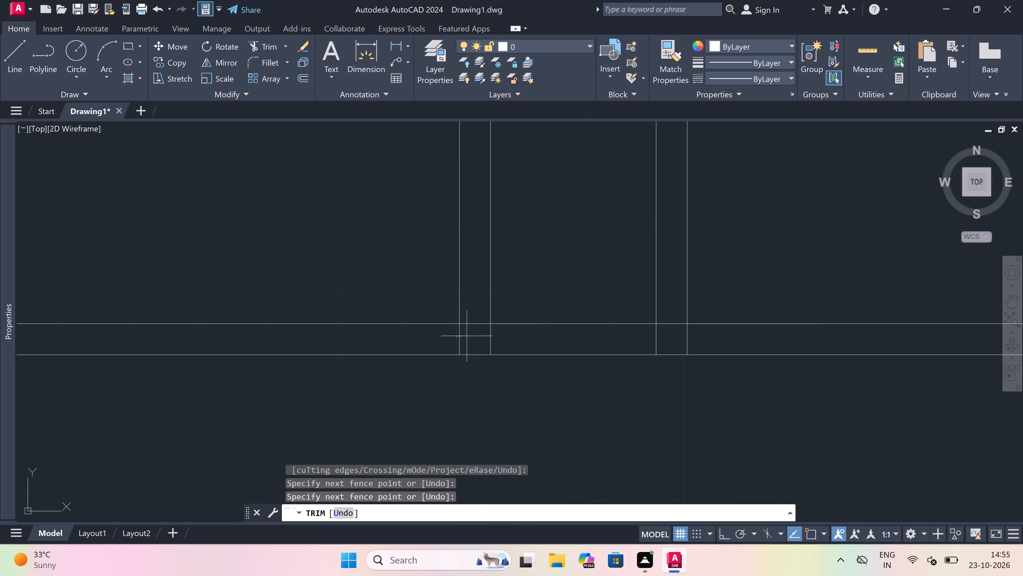
click(696, 338)
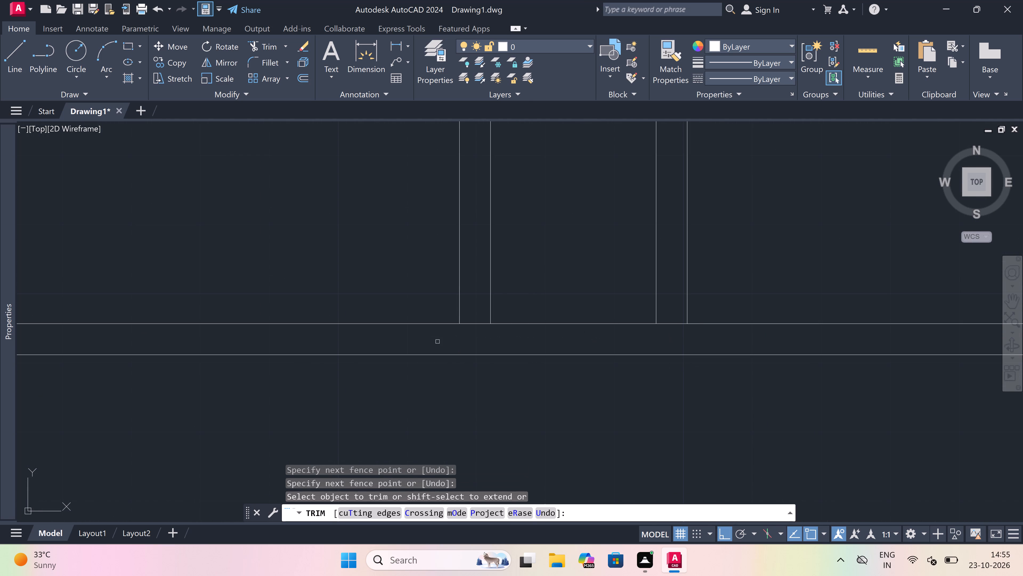
Trim the bottom wall's upper line between the faces of each wall in the closely spaced pair to open both junctions.
click(487, 331)
click(476, 302)
scroll(491, 312, down, 8)
scroll(504, 313, up, 5)
scroll(439, 302, up, 3)
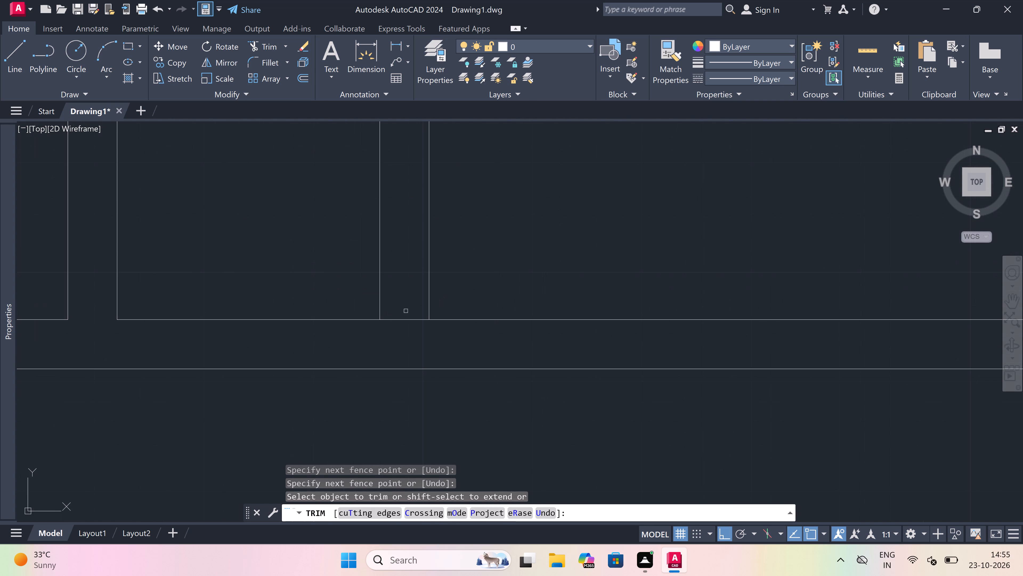
click(401, 313)
click(398, 343)
scroll(398, 343, down, 6)
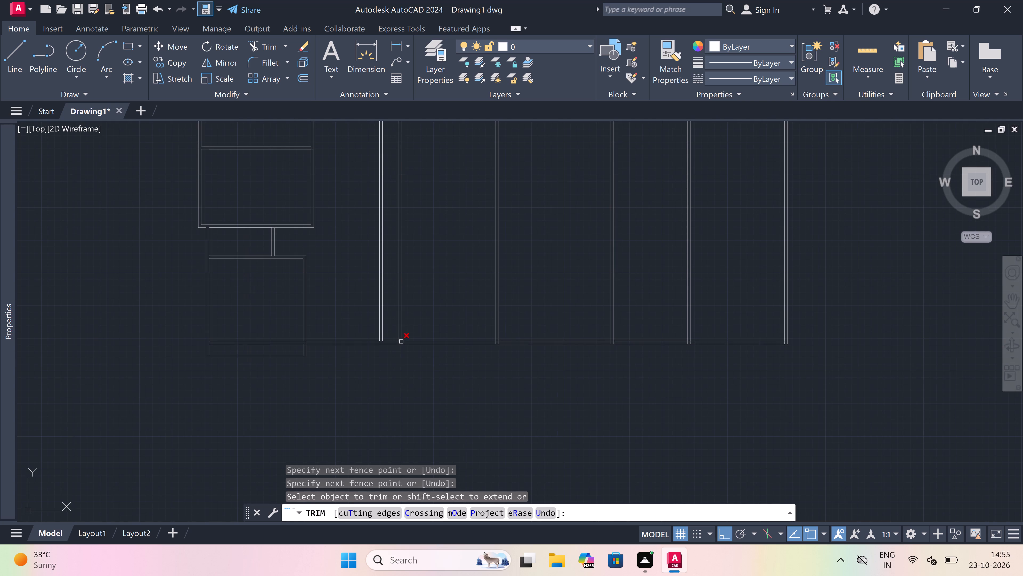
scroll(403, 341, down, 2)
scroll(415, 339, up, 4)
scroll(416, 338, down, 3)
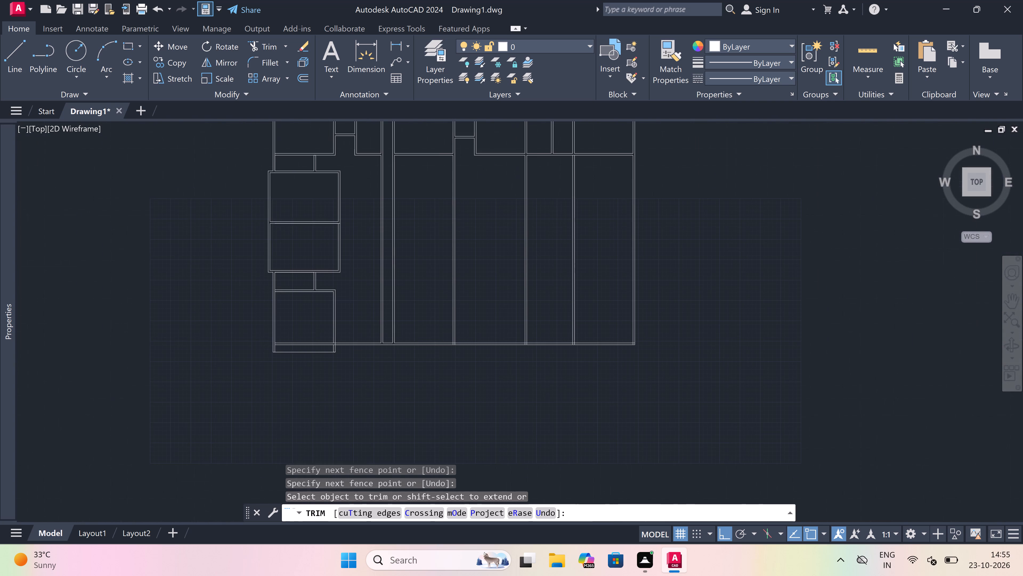
scroll(373, 351, up, 2)
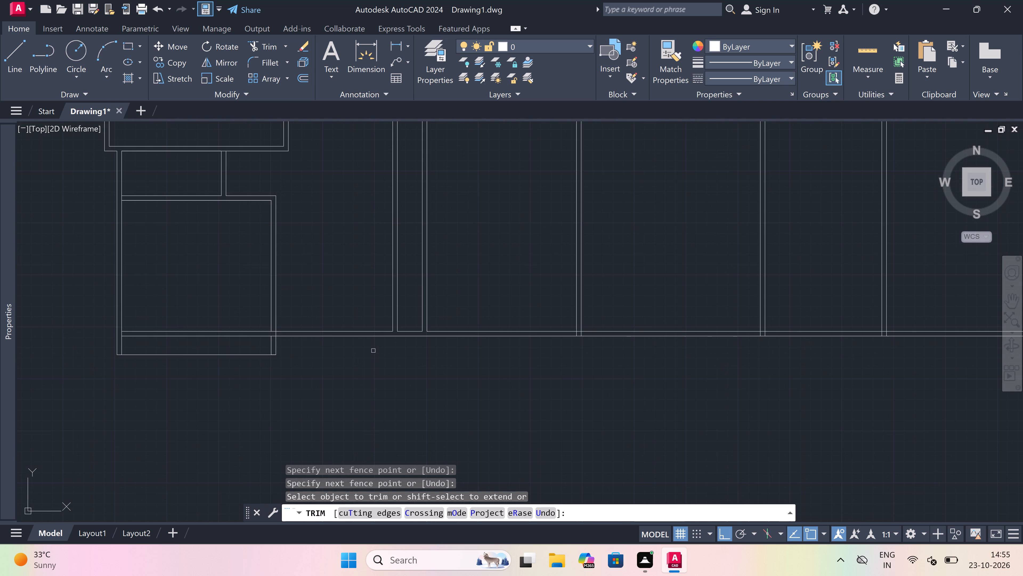
key(Escape)
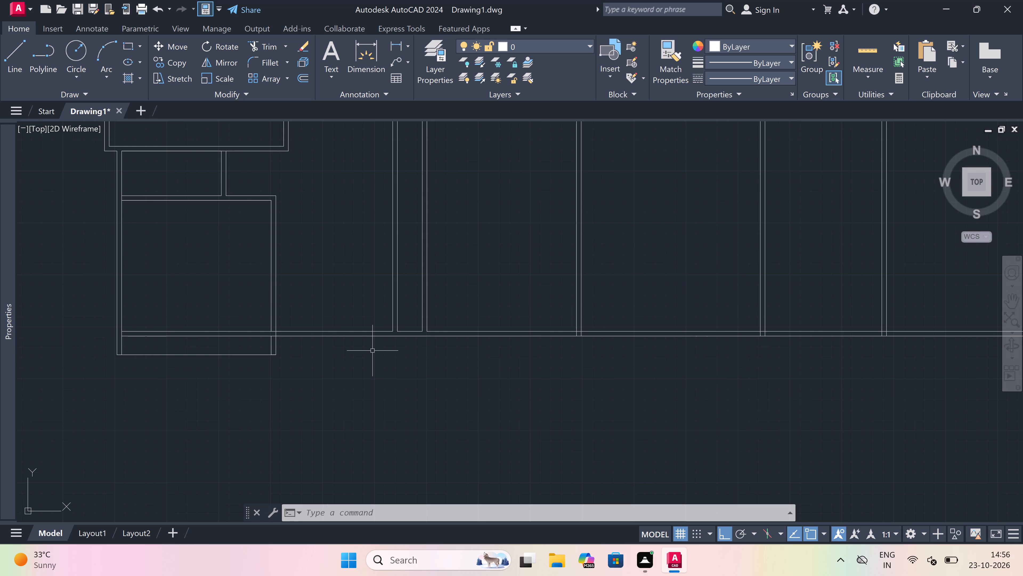
Draw a projection outline from the second long wall's left face, 1'6" below the bottom wall, across and up to the third wall's right face.
text(l)
key(space)
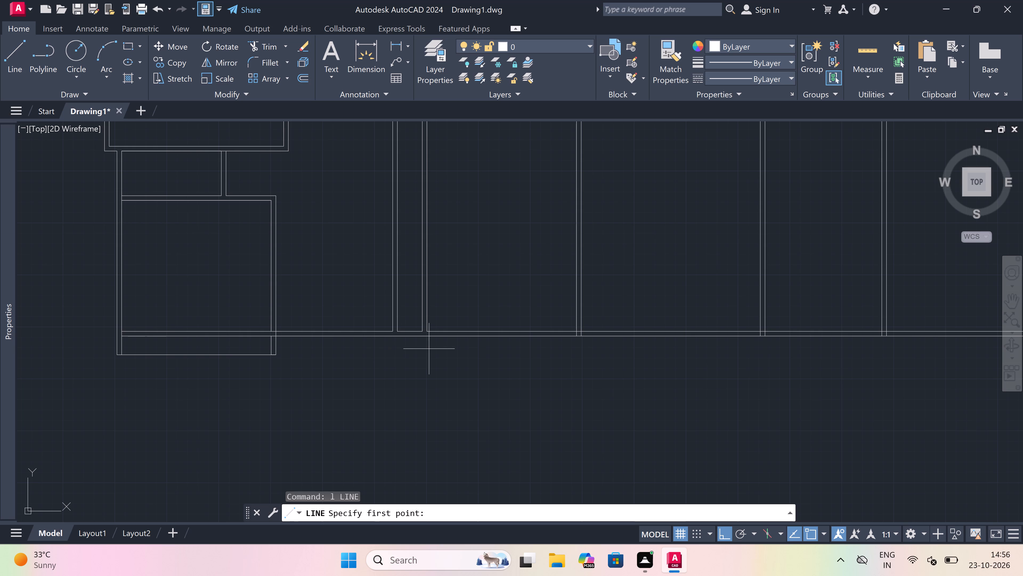
scroll(423, 330, up, 1)
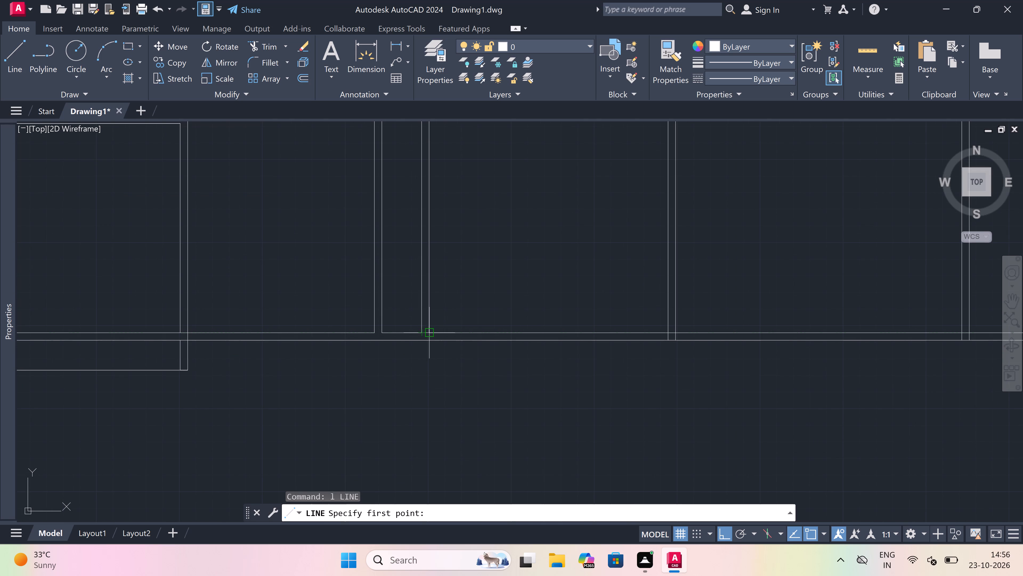
scroll(433, 333, up, 1)
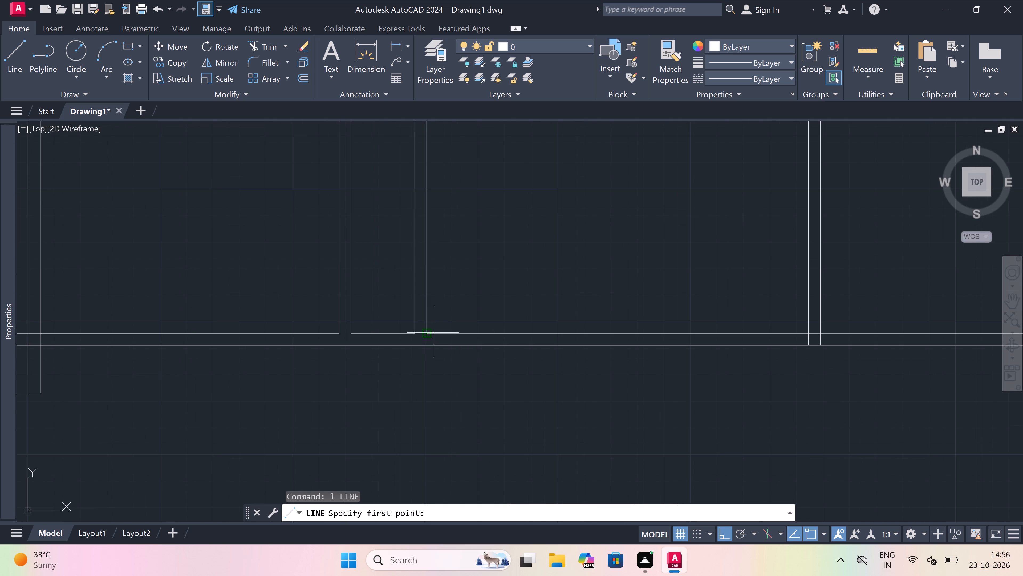
click(411, 331)
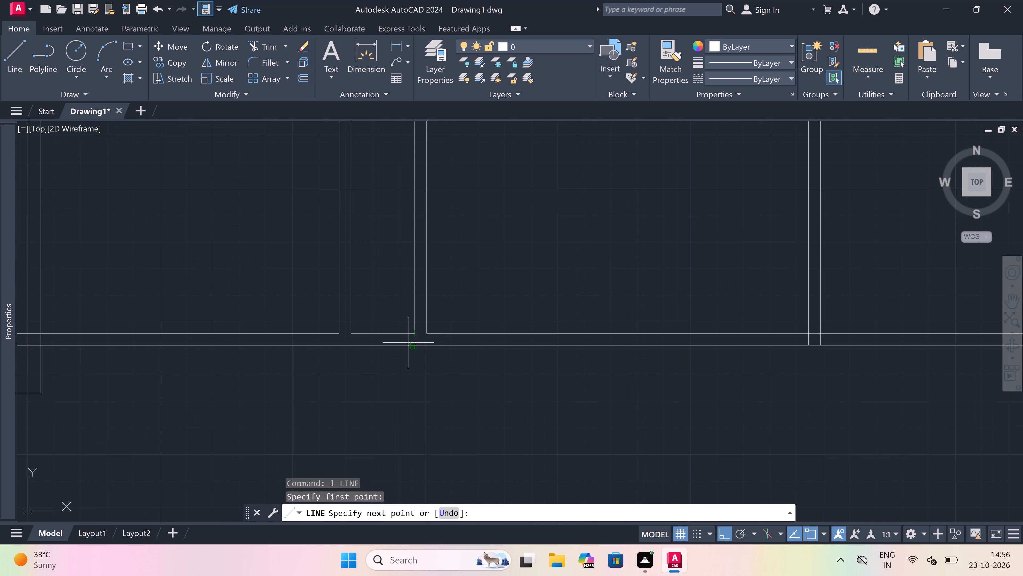
click(416, 347)
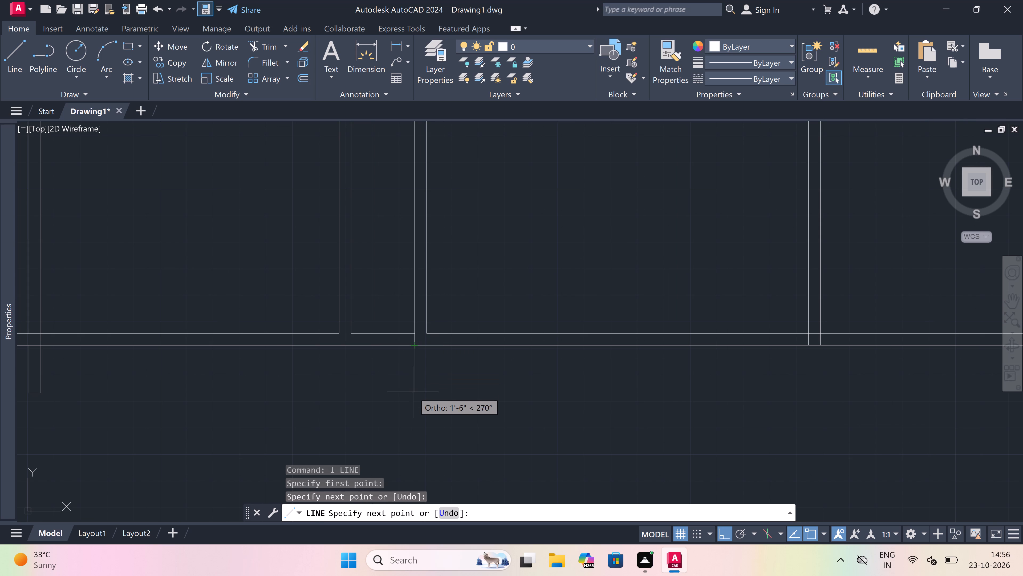
key(1)
text('6)
text(")
key(space)
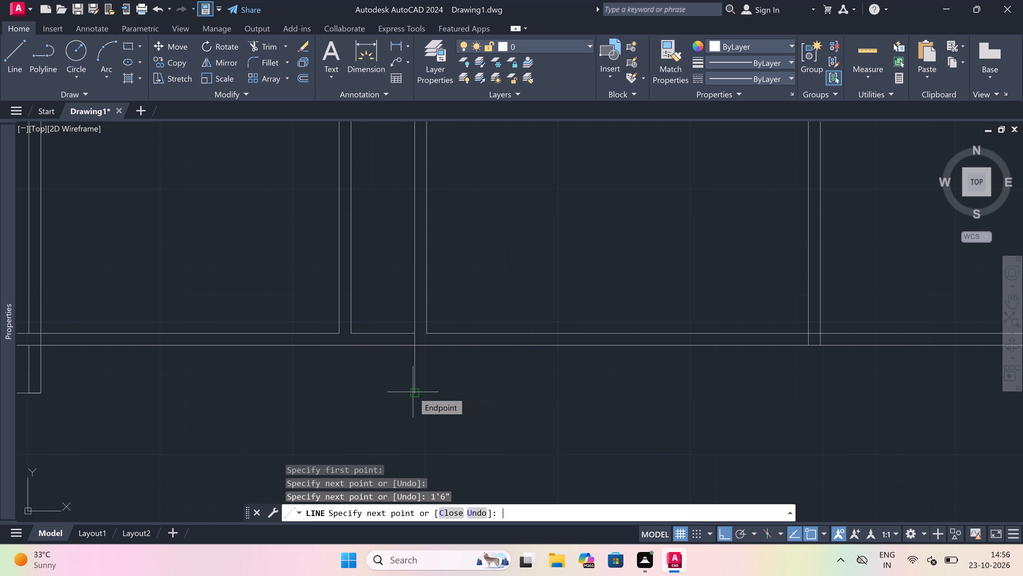
scroll(413, 392, down, 2)
scroll(577, 386, up, 2)
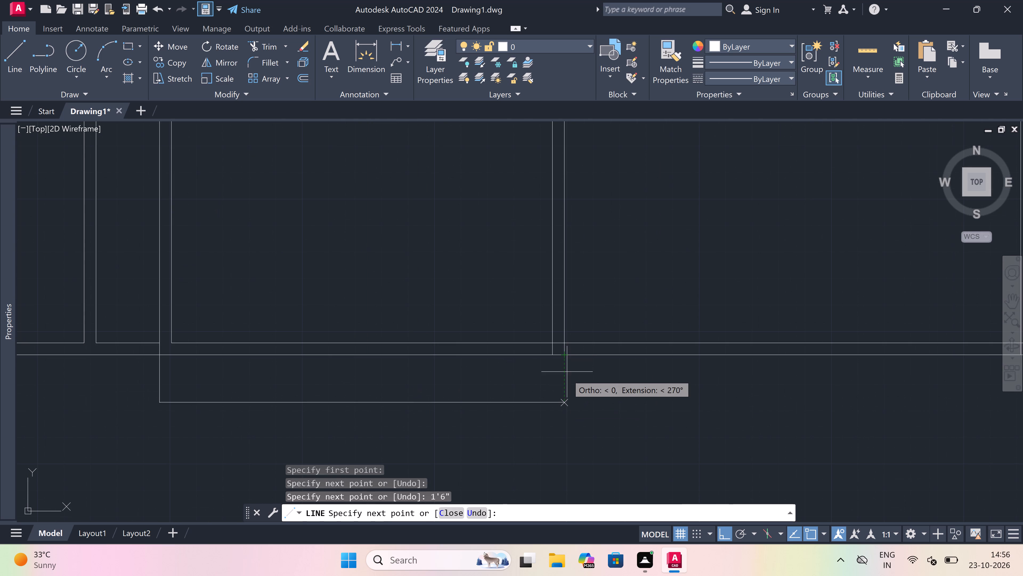
click(567, 386)
click(567, 355)
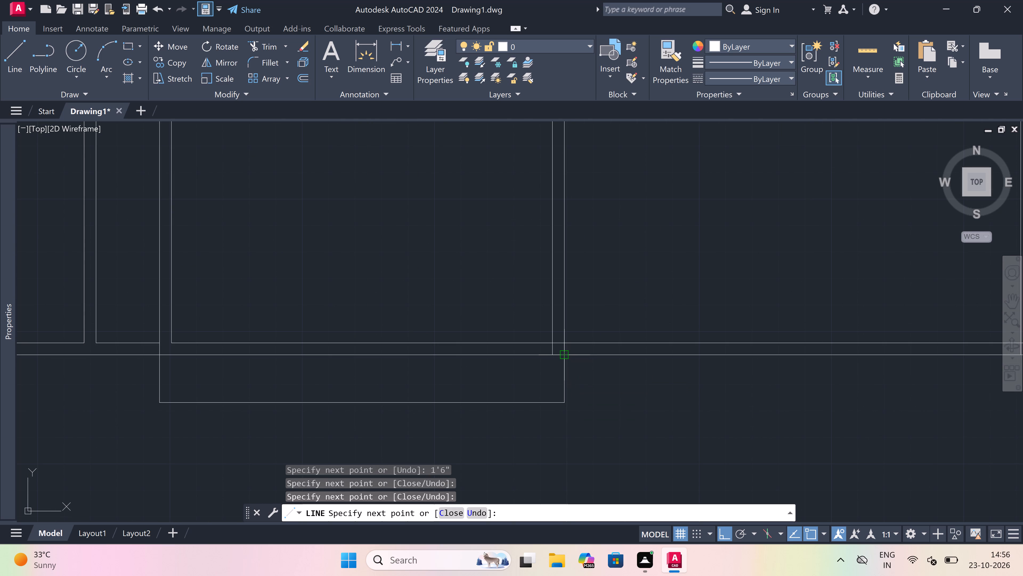
key(Escape)
Draw the projection's inner wall line 4.5" inside its outline, from the third wall's left face across and up to the bottom wall's upper line.
key(space)
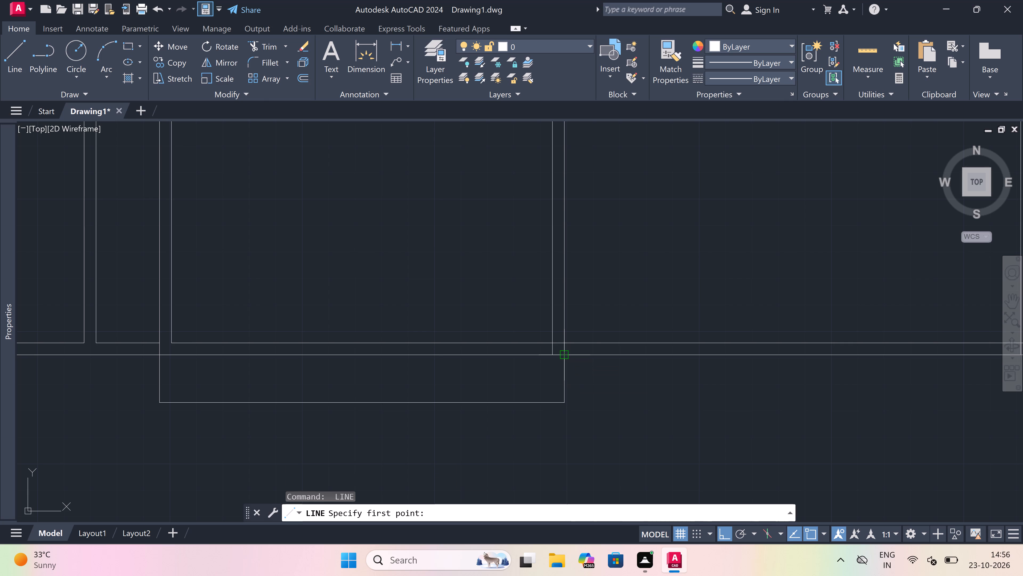
click(557, 353)
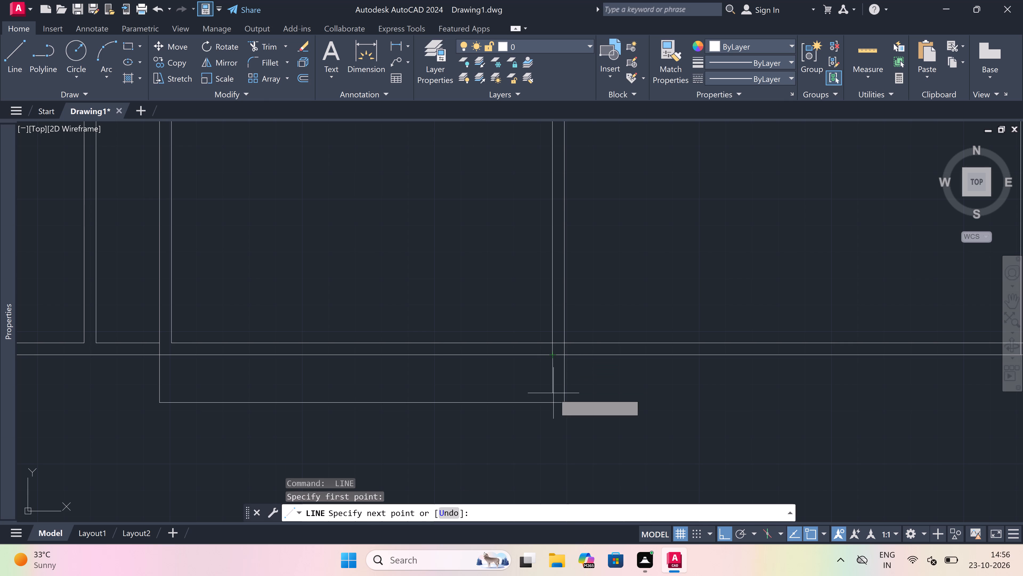
drag(553, 402, 551, 397)
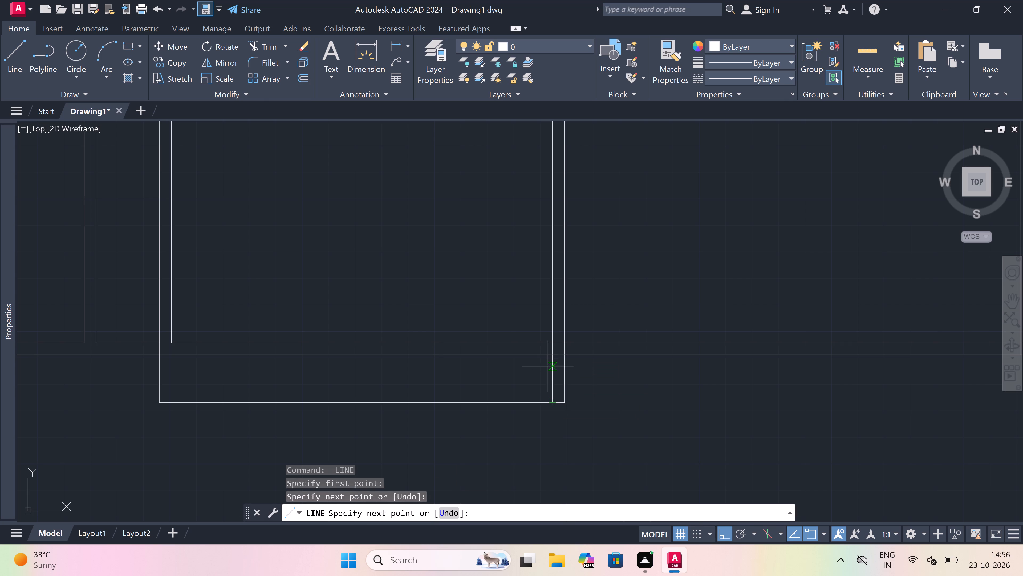
text(4.)
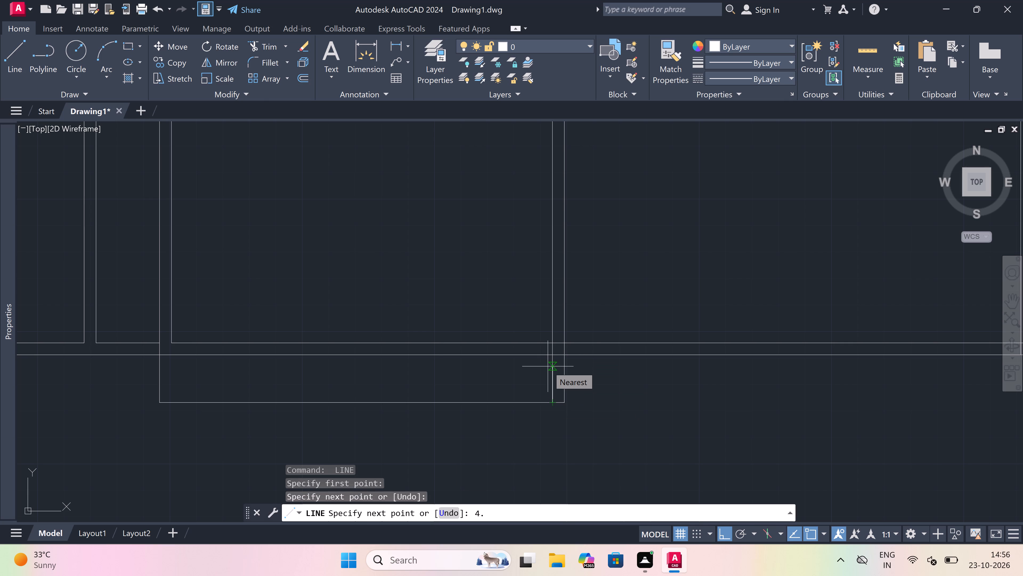
key(5)
text(")
key(space)
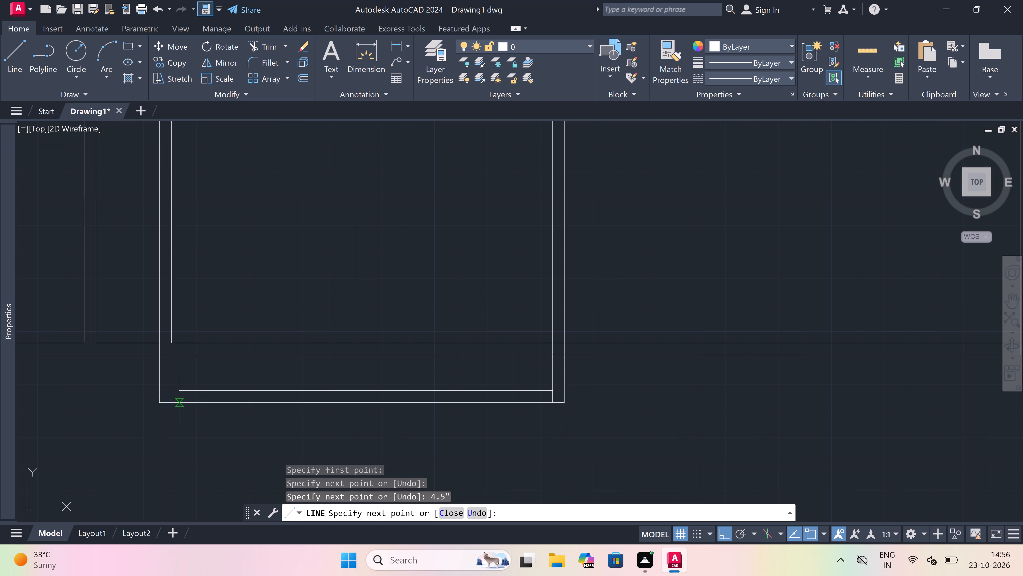
click(160, 387)
text(4.5)
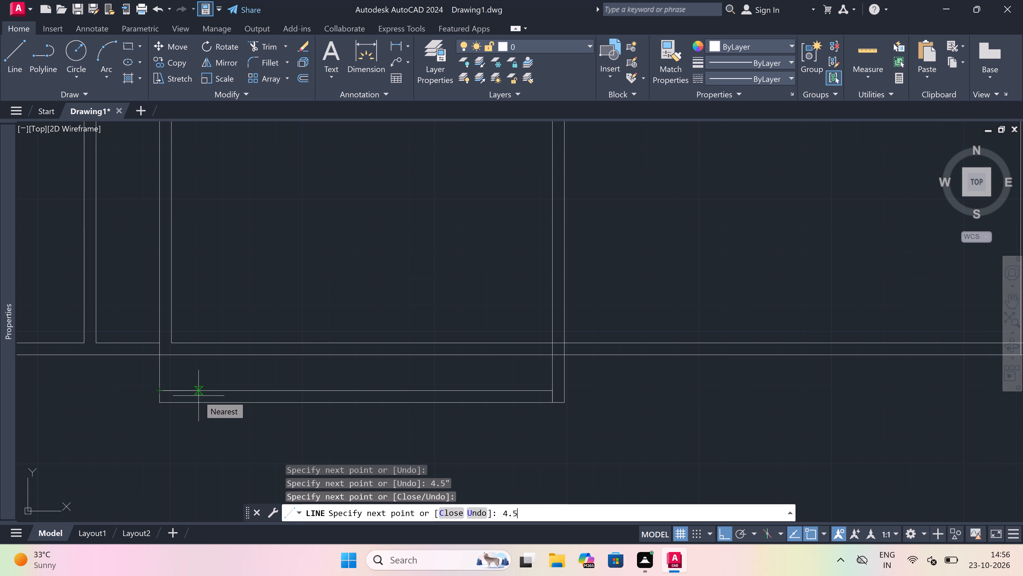
key(shift+quotedbl)
key(space)
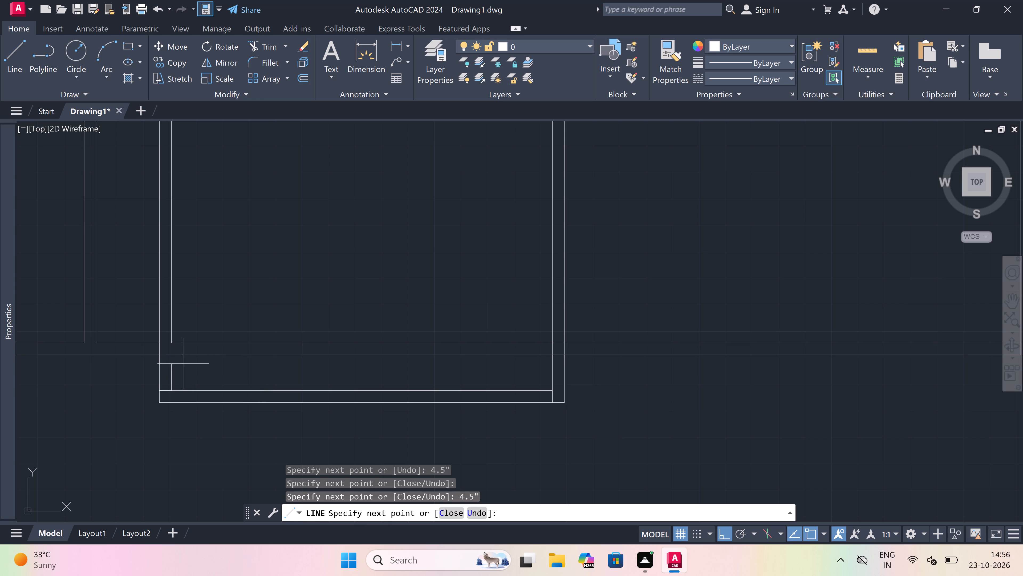
click(175, 342)
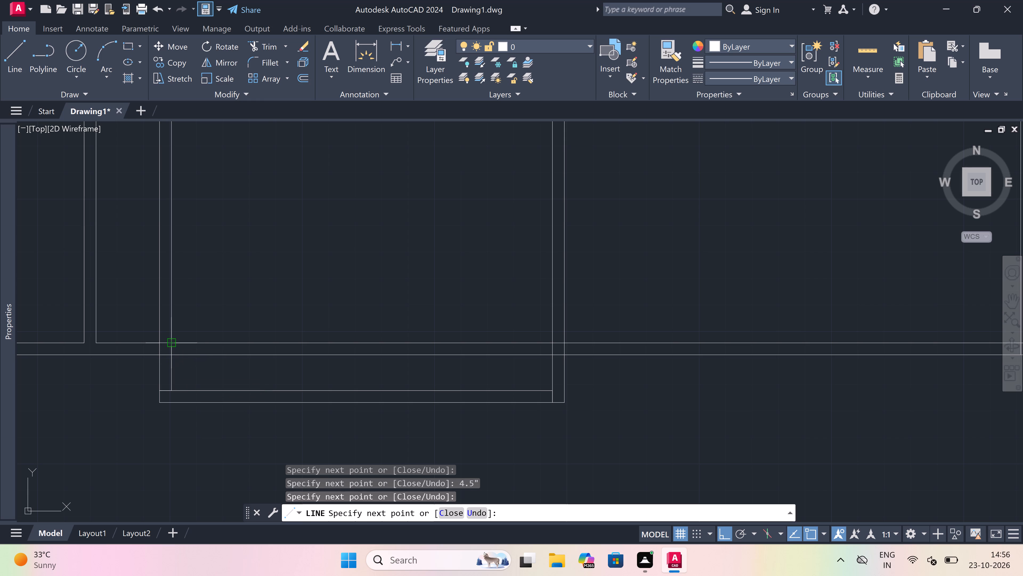
key(Escape)
Trim the bottom wall's lower line and the projection's inner line between the faces of the second long wall.
text(tr)
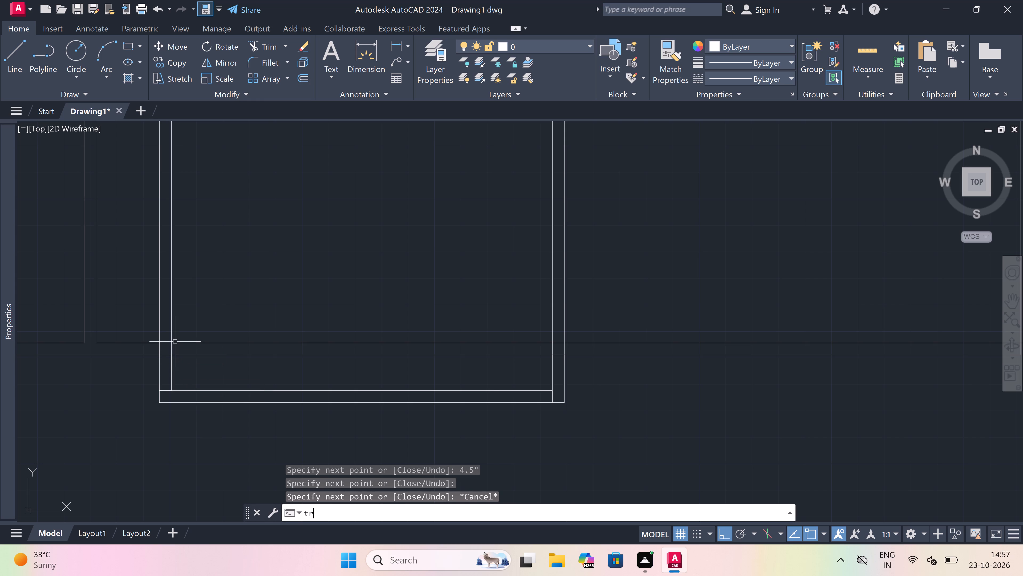
key(space)
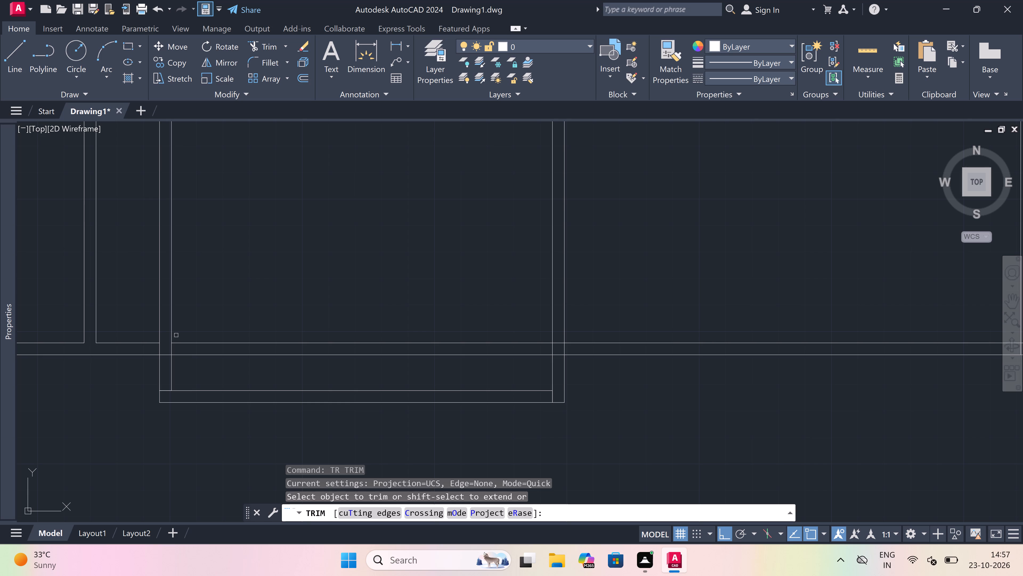
scroll(176, 335, down, 1)
scroll(176, 335, up, 1)
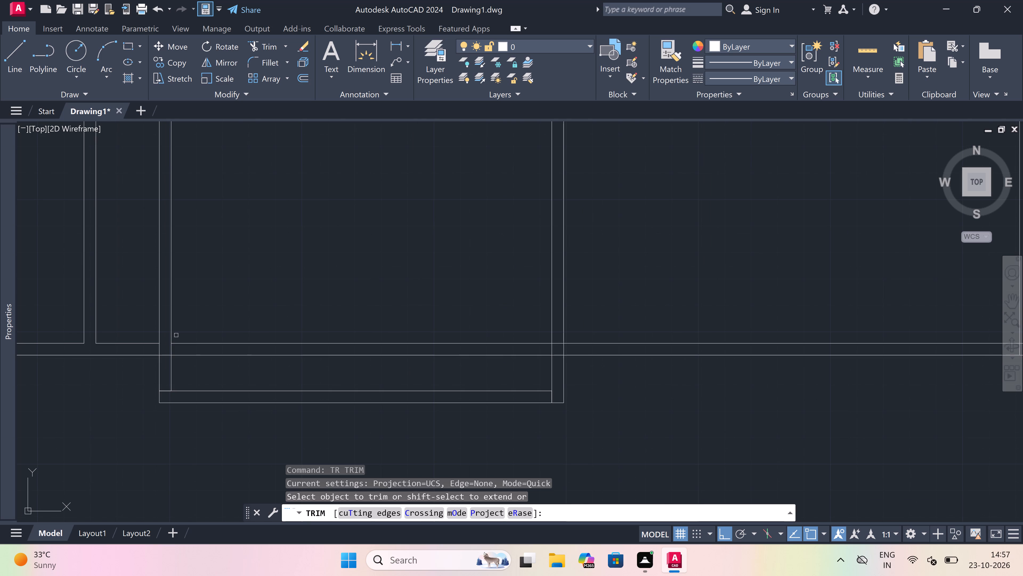
scroll(176, 335, down, 1)
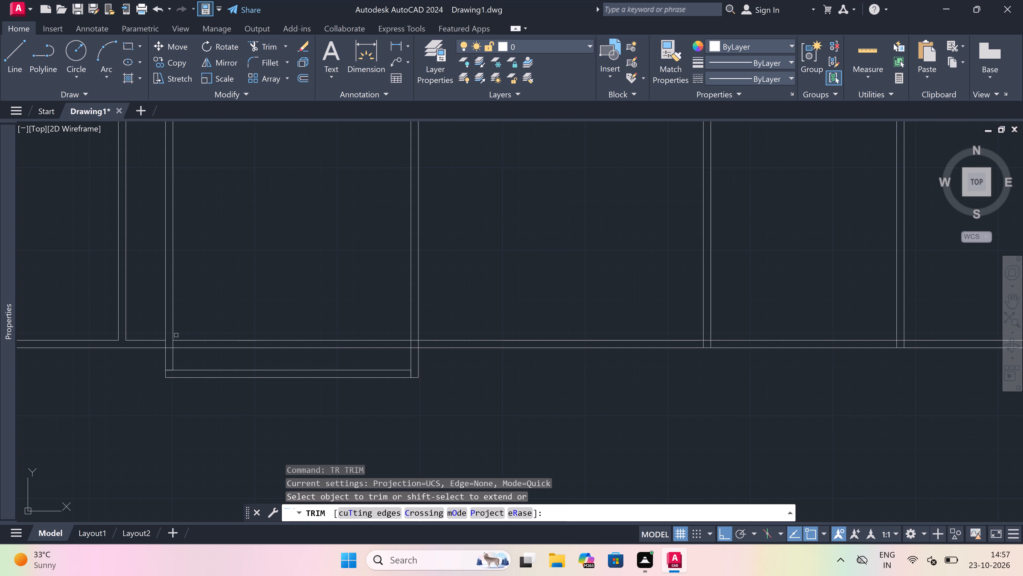
scroll(176, 335, up, 1)
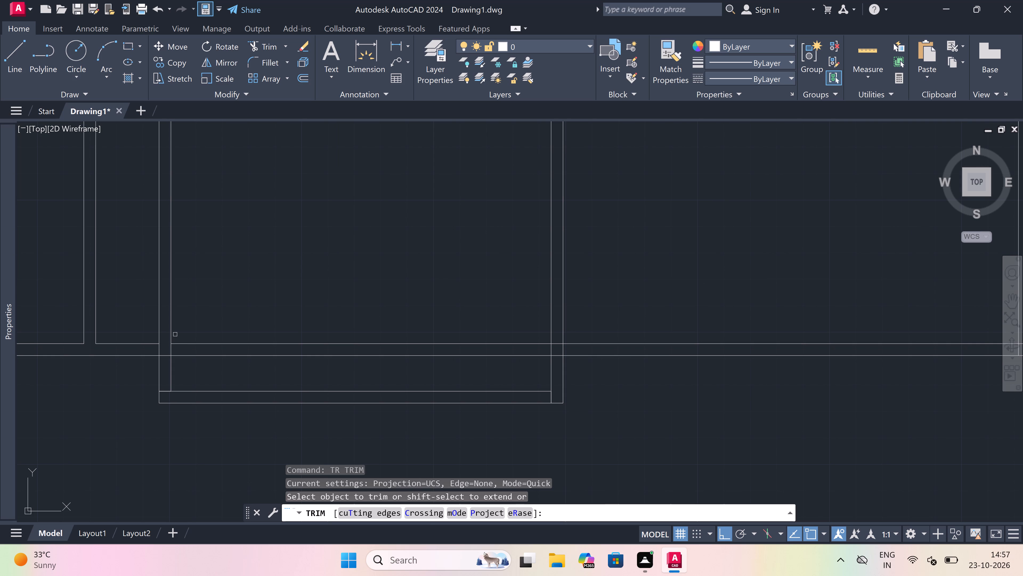
scroll(174, 336, up, 2)
drag(154, 359, 152, 363)
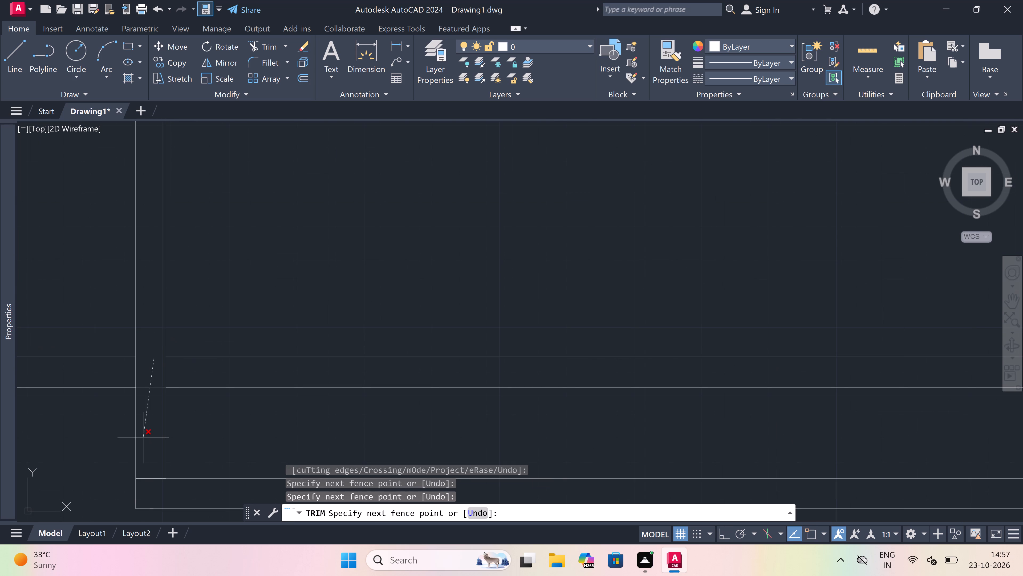
click(149, 499)
Trim both bottom wall lines between the faces of the third long wall.
scroll(157, 433, down, 3)
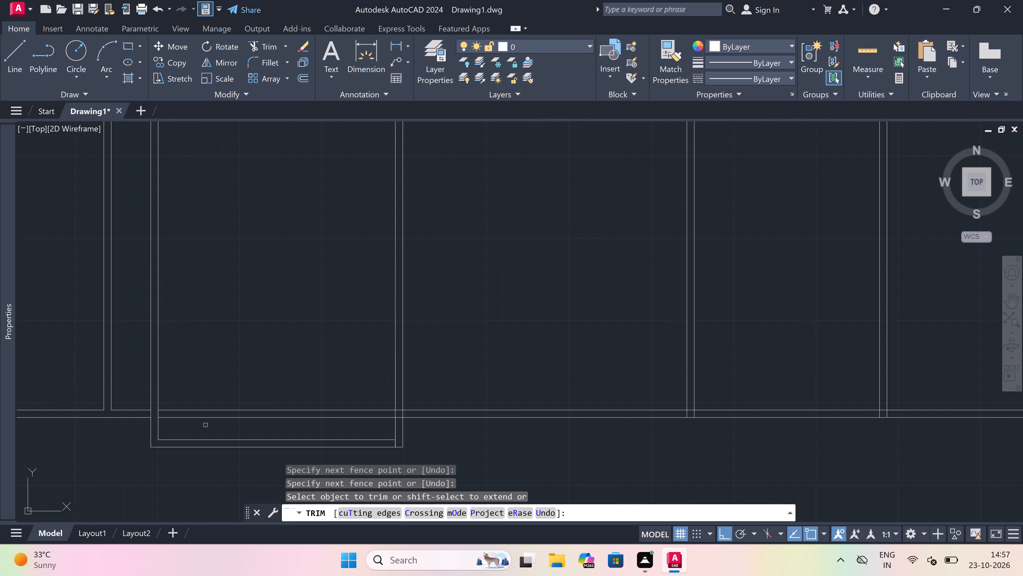
scroll(209, 408, down, 1)
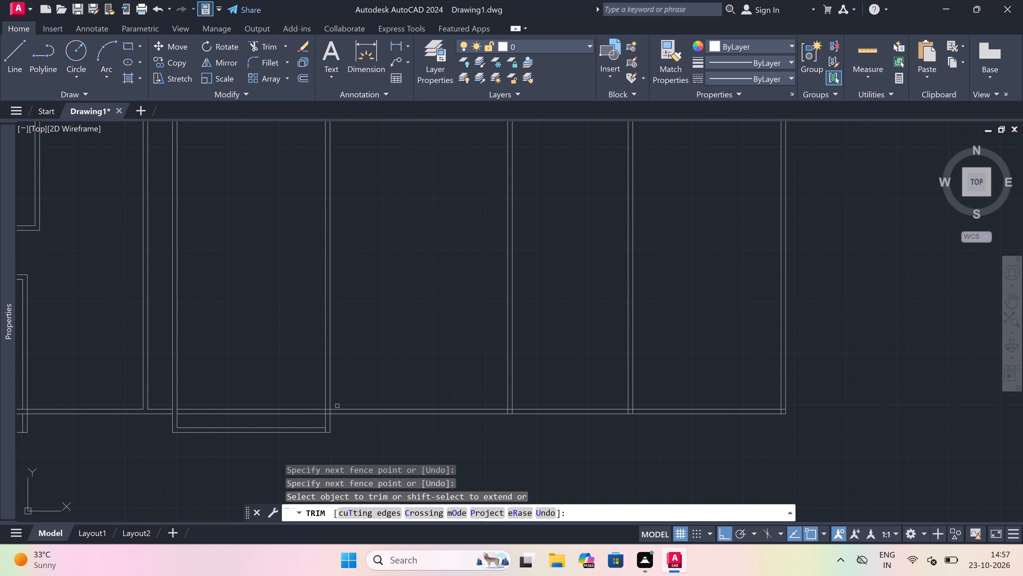
scroll(305, 403, up, 2)
scroll(370, 425, up, 1)
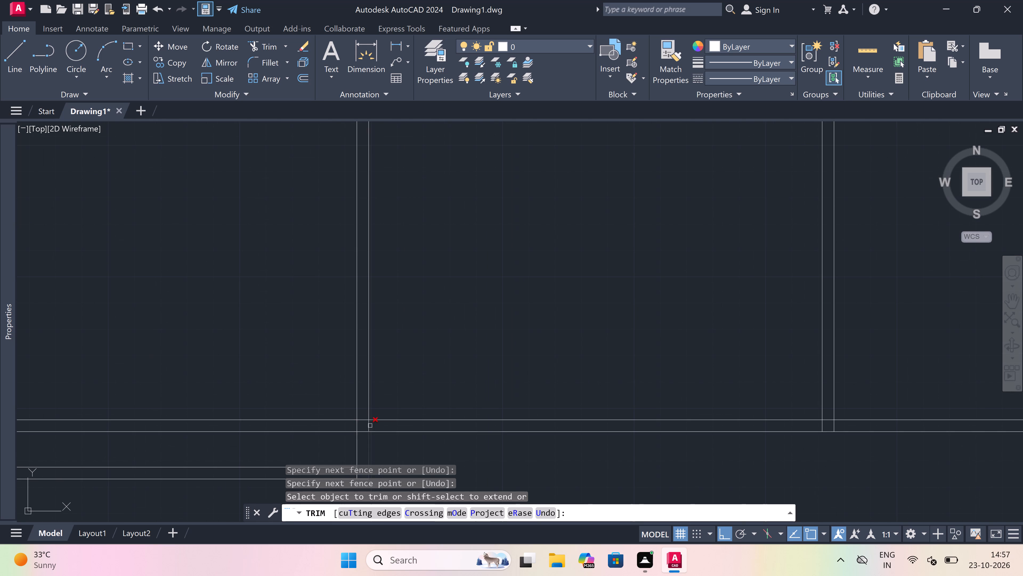
click(363, 441)
click(357, 388)
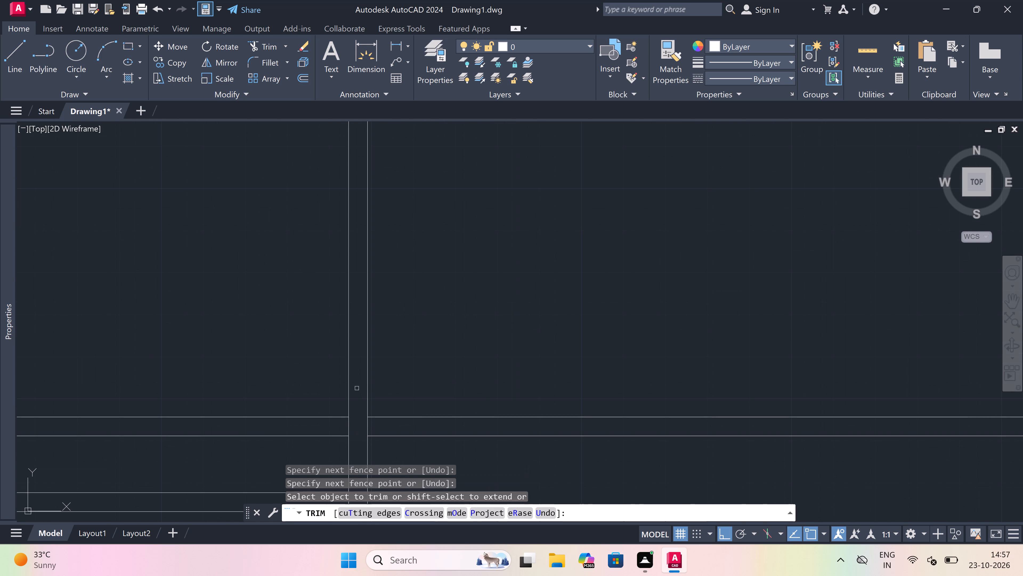
Trim the third wall's two short vertical face segments within the bottom wall's thickness to open the junction.
scroll(357, 388, down, 2)
scroll(350, 416, up, 3)
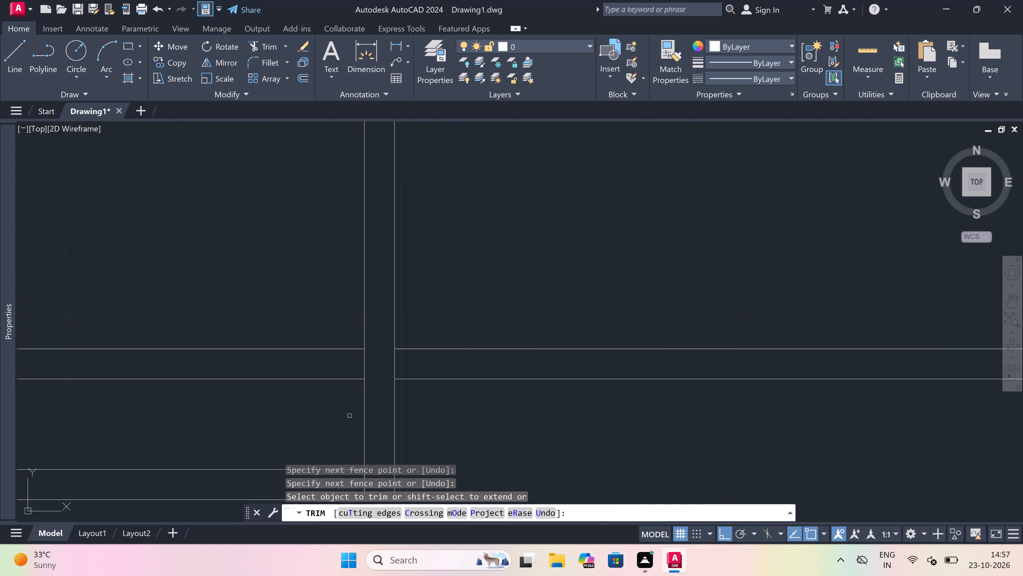
click(425, 363)
click(363, 363)
scroll(362, 363, down, 4)
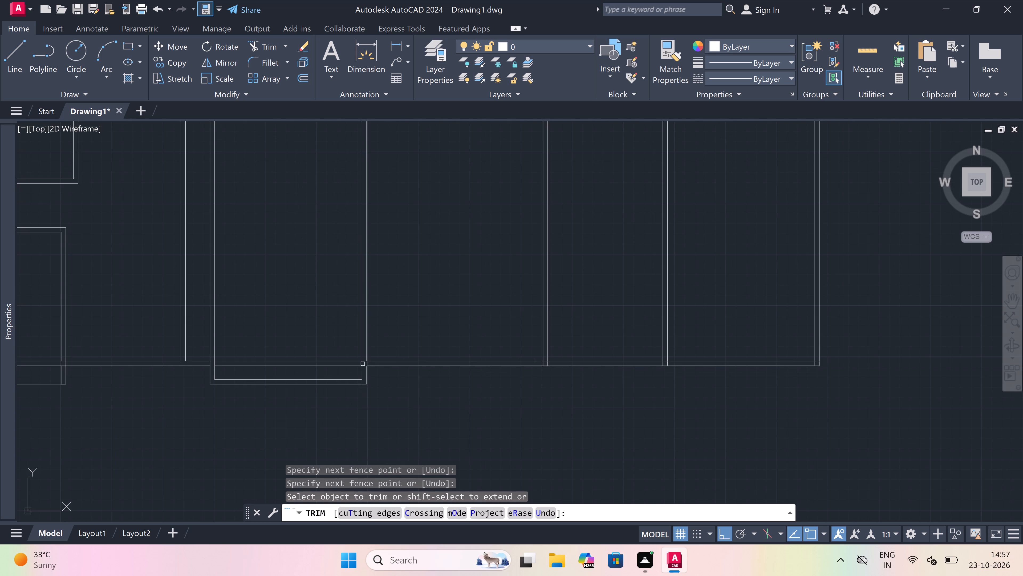
scroll(362, 363, down, 1)
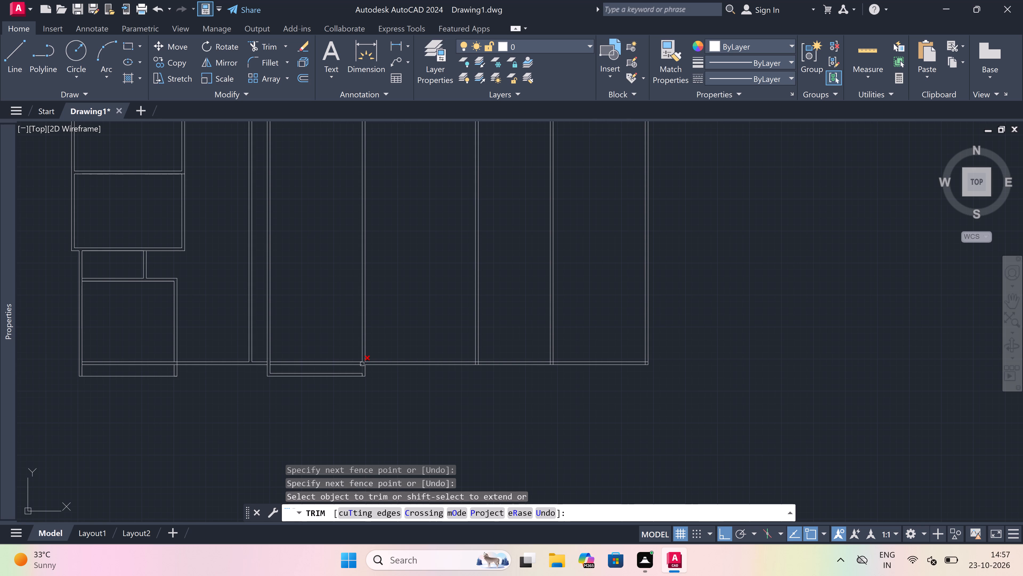
scroll(362, 364, up, 2)
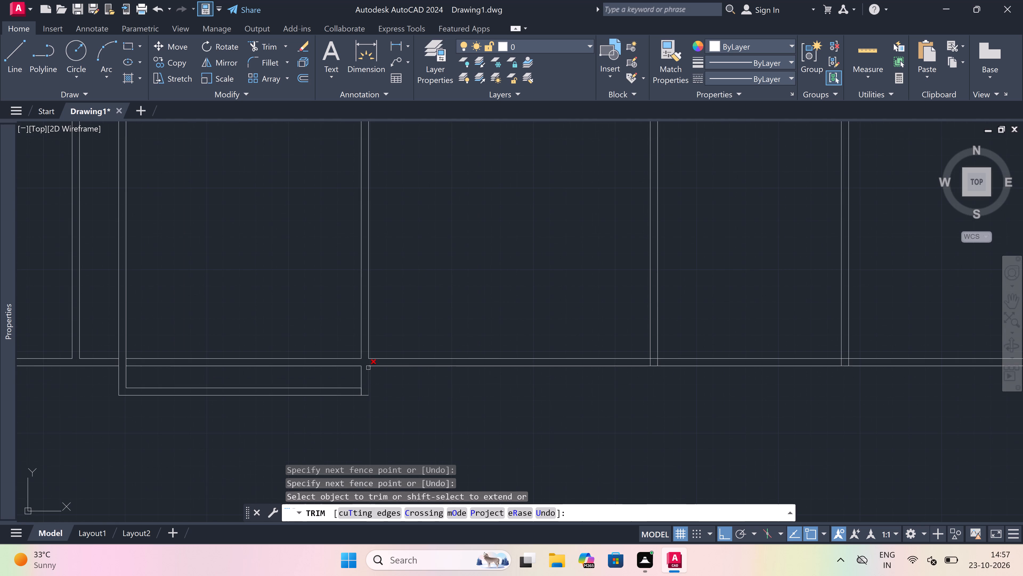
key(Escape)
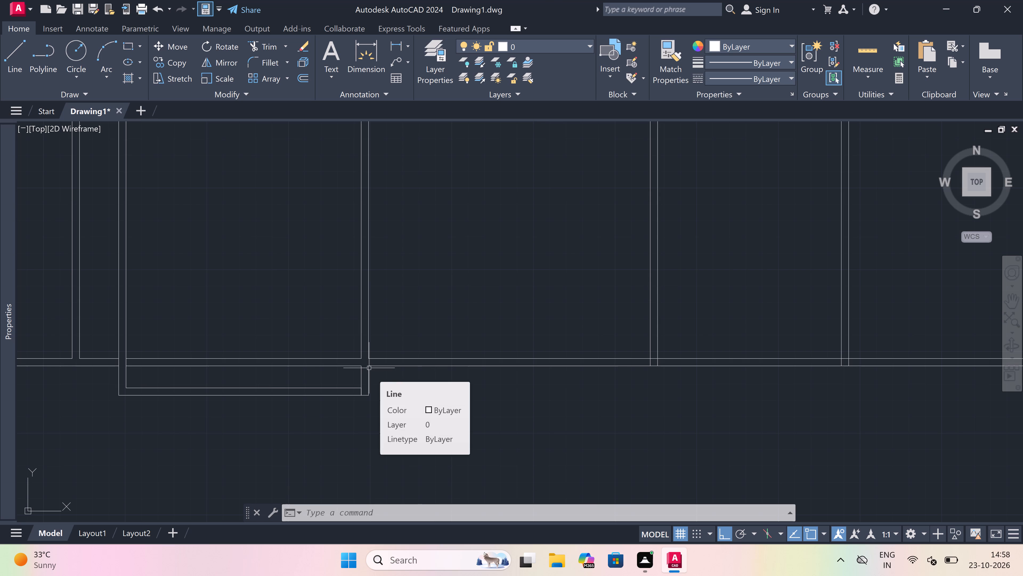
Draw the small room's inner outline from the third long wall's right face: 4' along the bottom wall, 7' up, and back to the face.
scroll(368, 369, down, 3)
scroll(368, 369, up, 1)
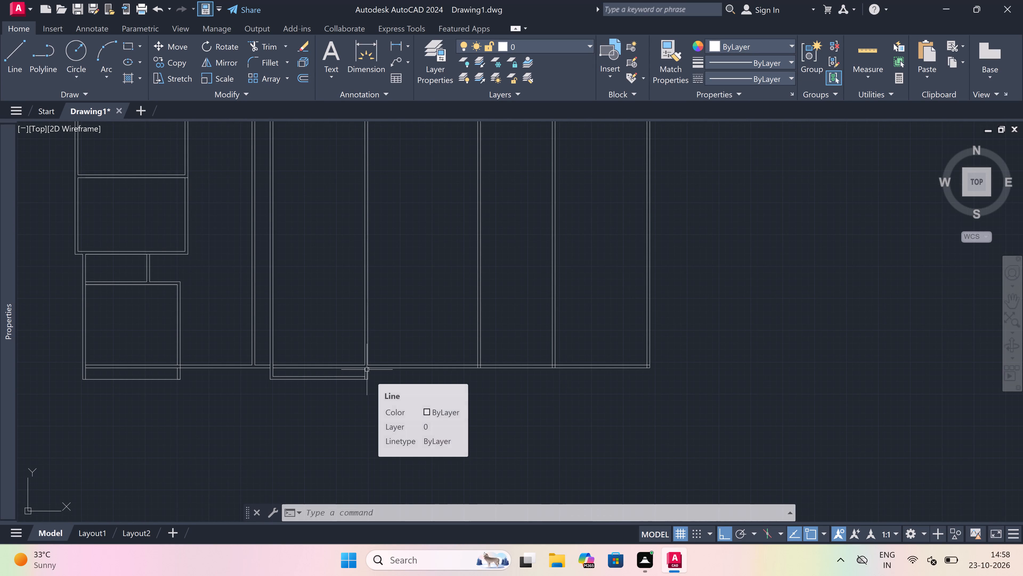
scroll(367, 370, down, 2)
scroll(367, 370, up, 1)
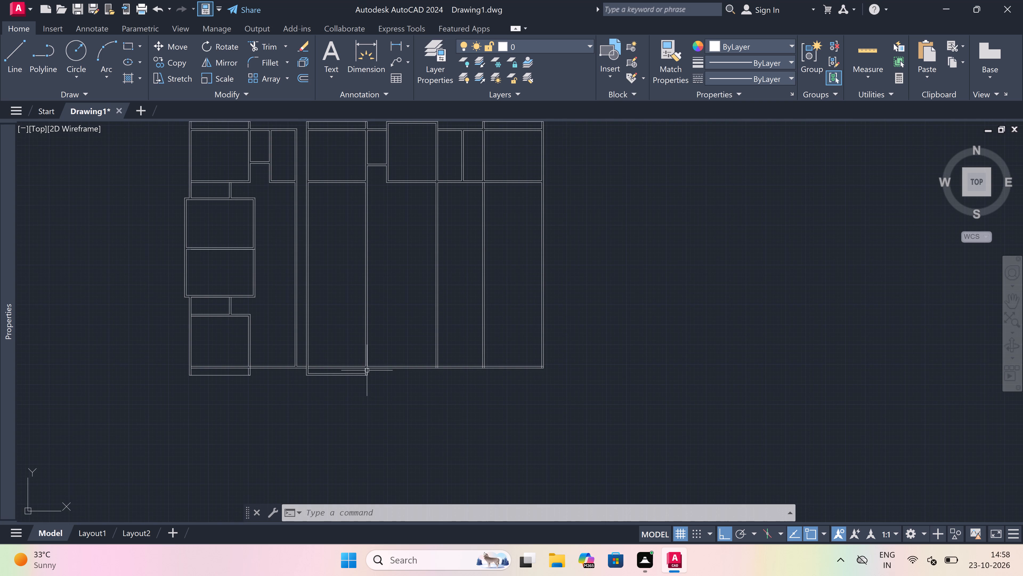
scroll(367, 370, up, 4)
key(l)
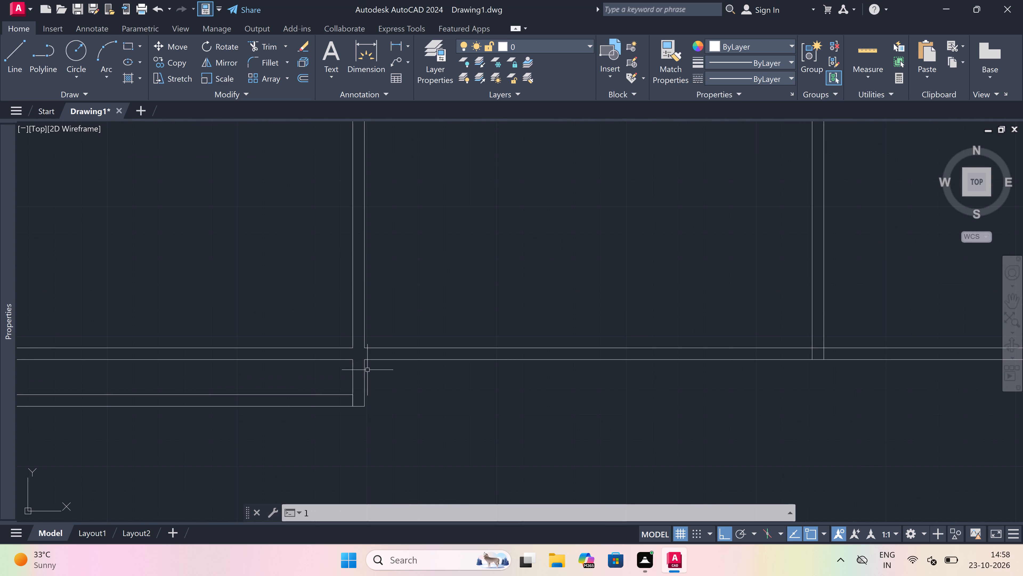
key(space)
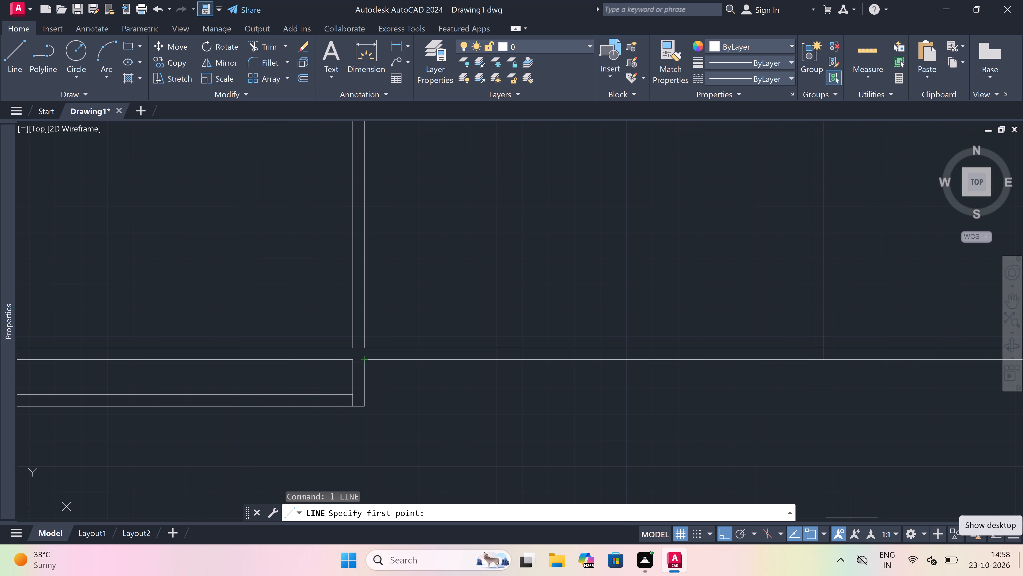
scroll(872, 575, down, 2)
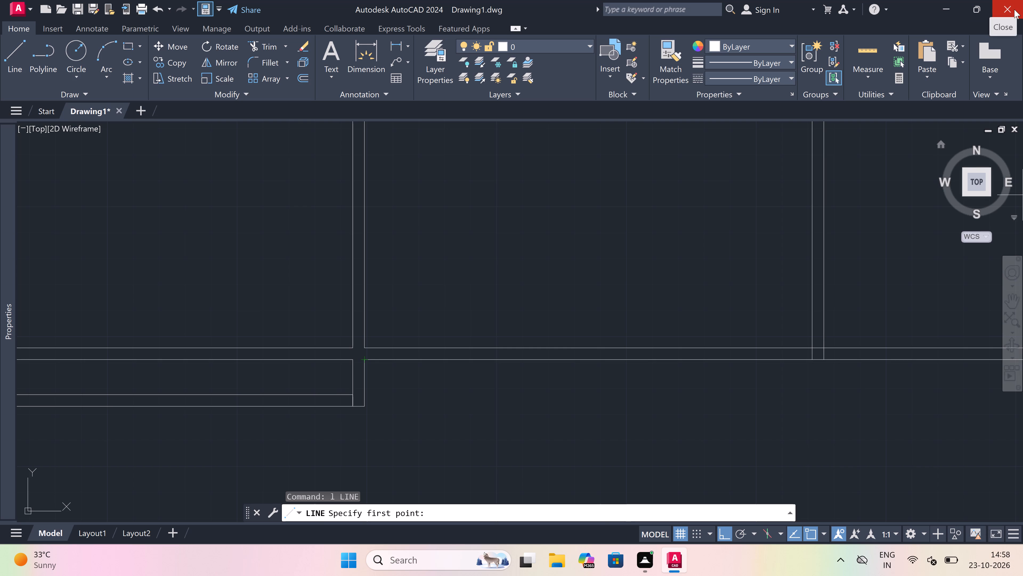
scroll(303, 400, down, 1)
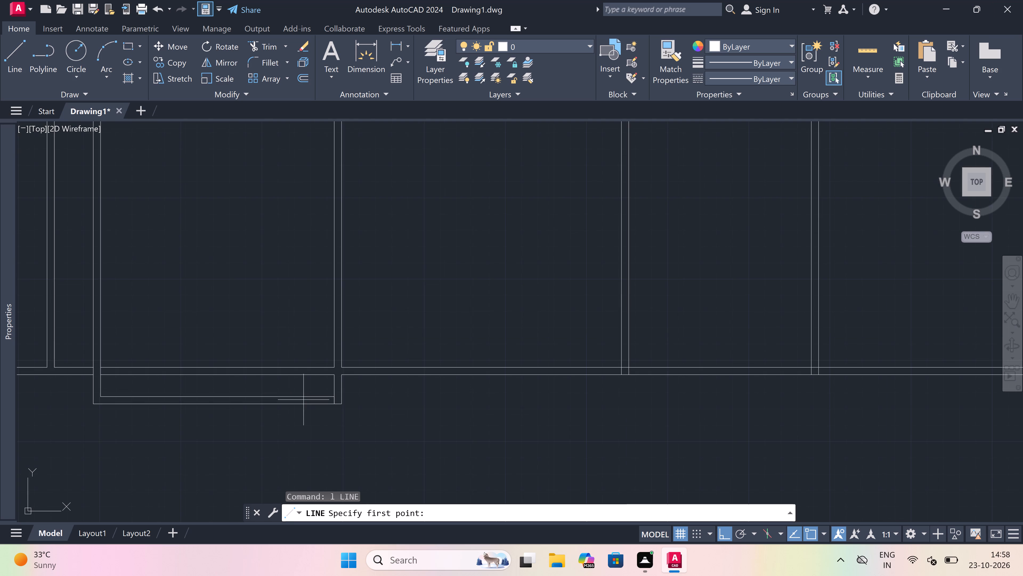
scroll(350, 368, up, 1)
text(l)
key(space)
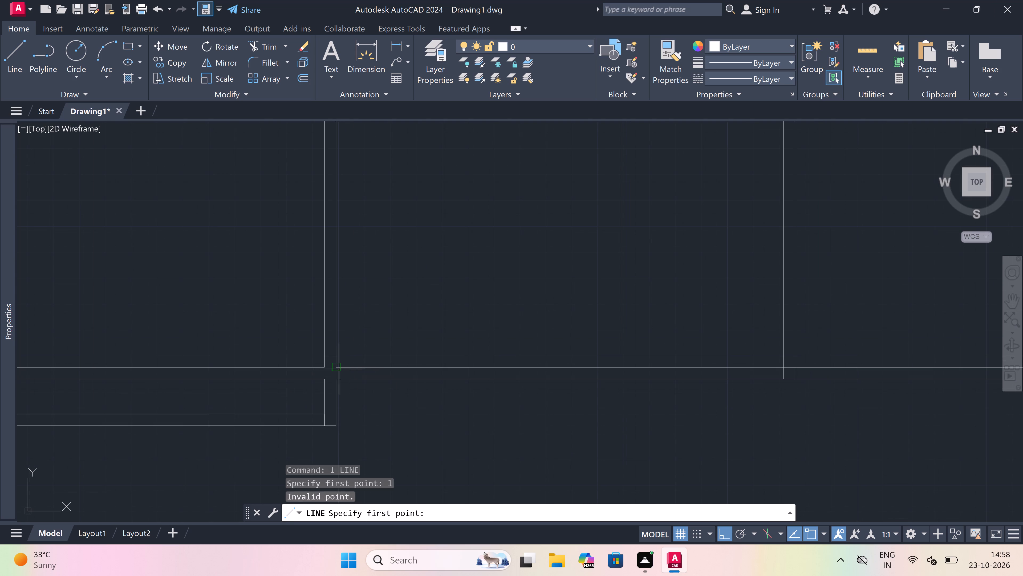
drag(337, 367, 355, 375)
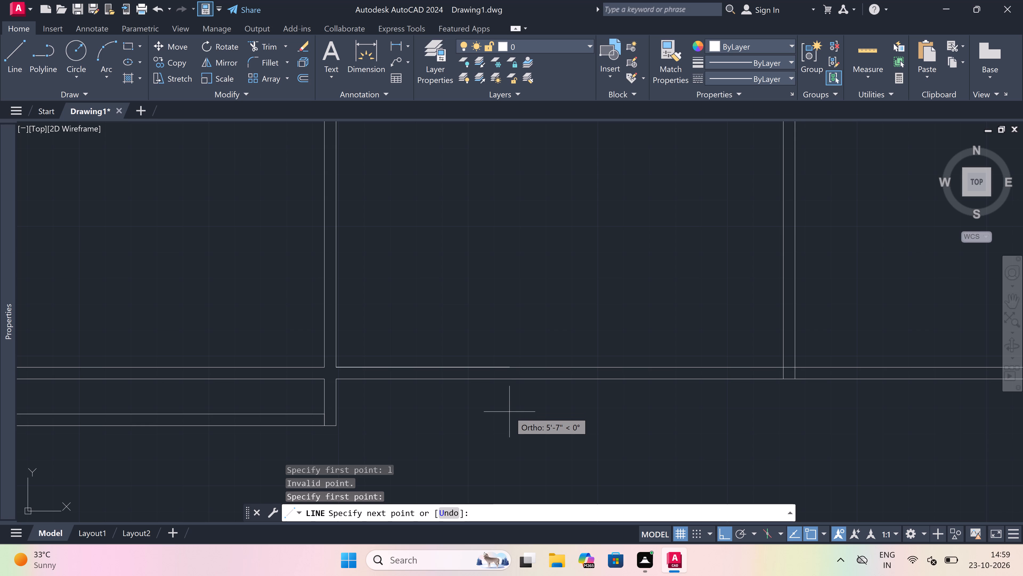
text(4')
key(space)
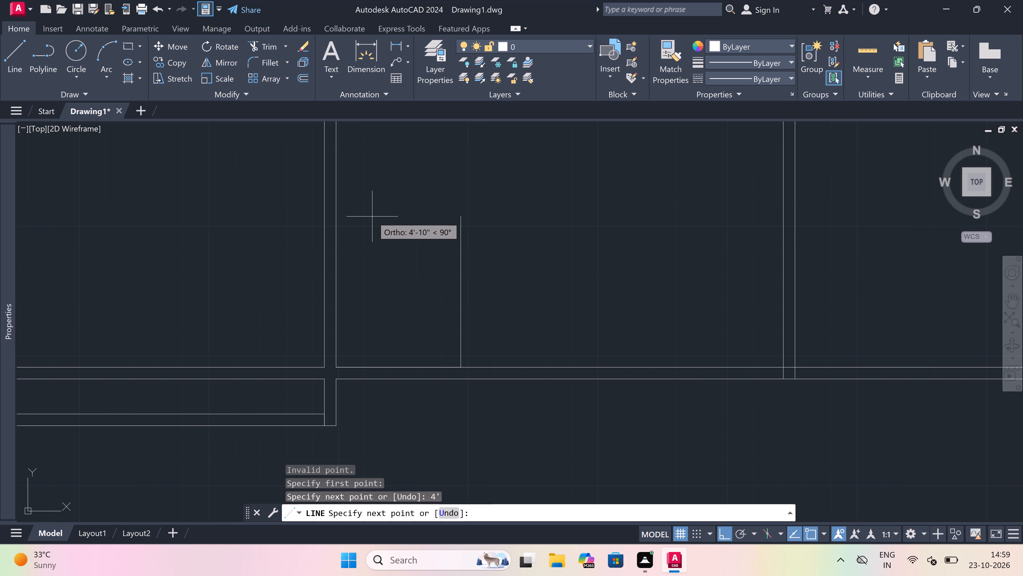
text(7')
key(space)
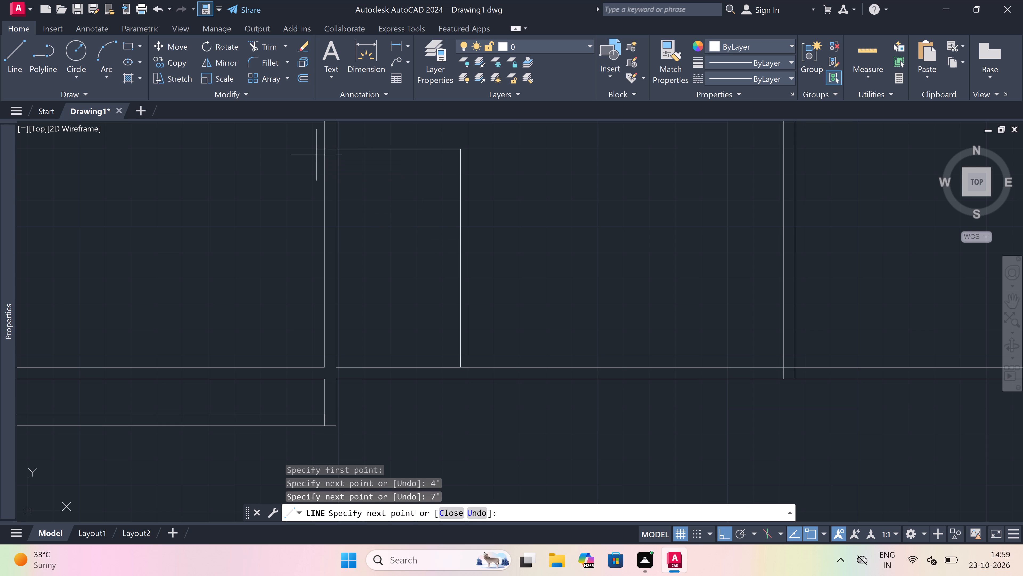
click(346, 152)
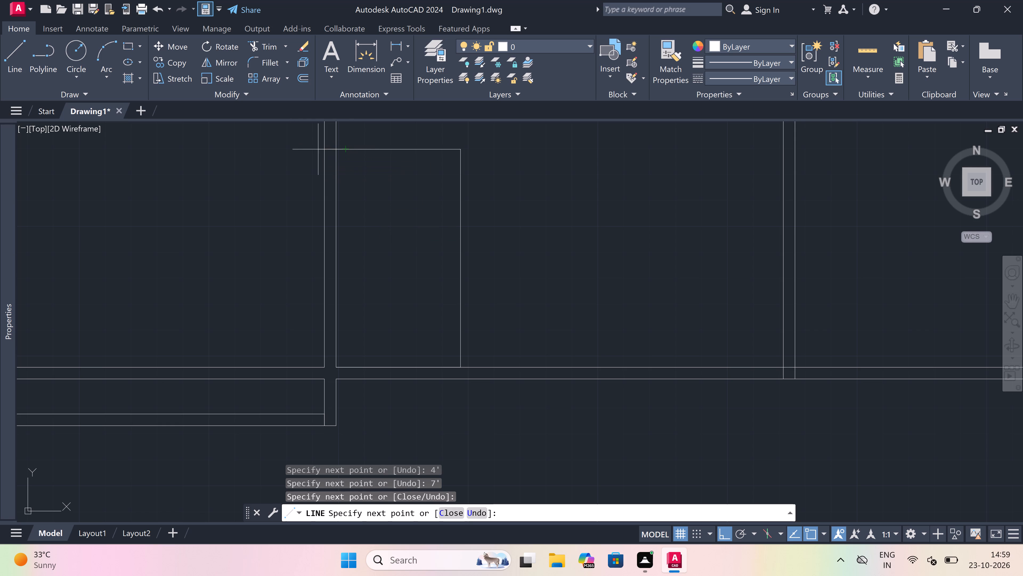
click(333, 149)
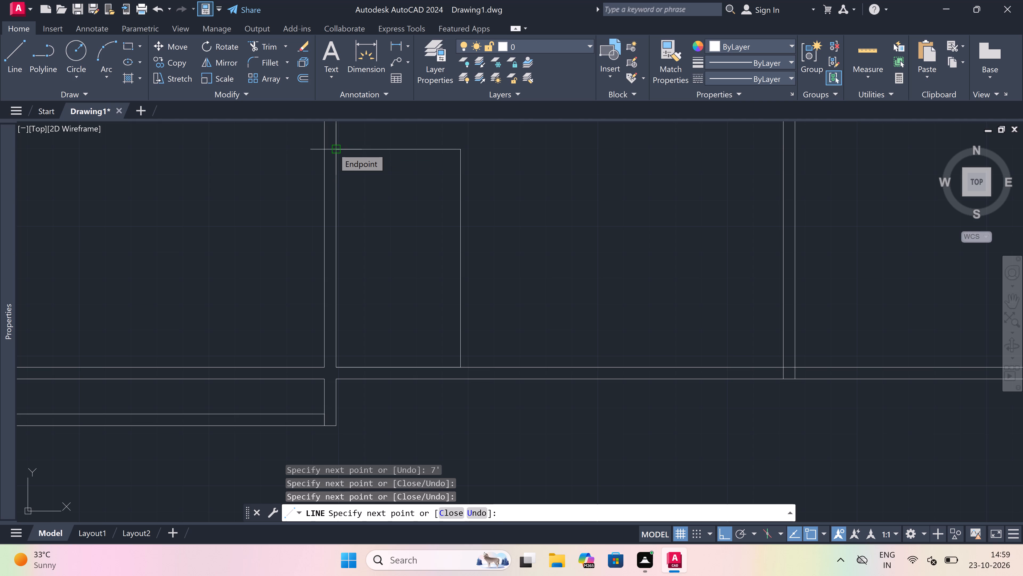
Continue with the room's outer wall line, offset 4.5" above and 4.5" to the right of the inner outline, down to the bottom wall.
scroll(333, 148, down, 4)
scroll(333, 136, up, 5)
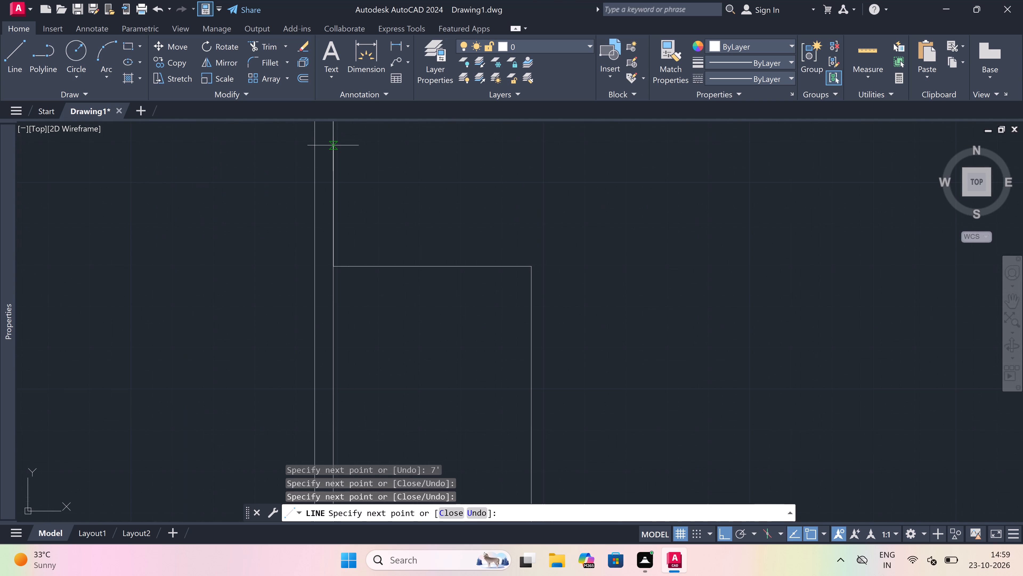
text(4.5)
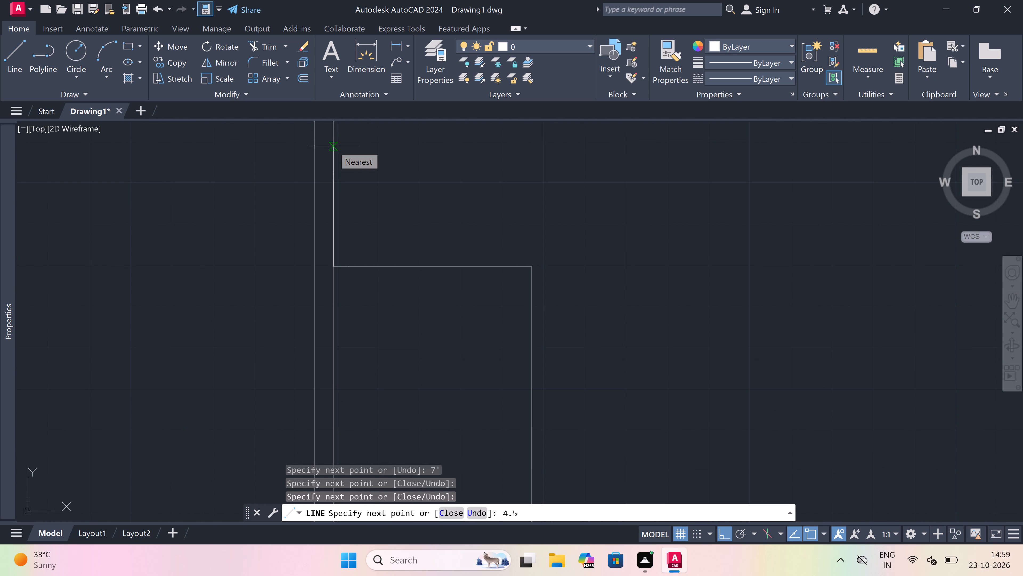
key(shift+quotedbl)
key(space)
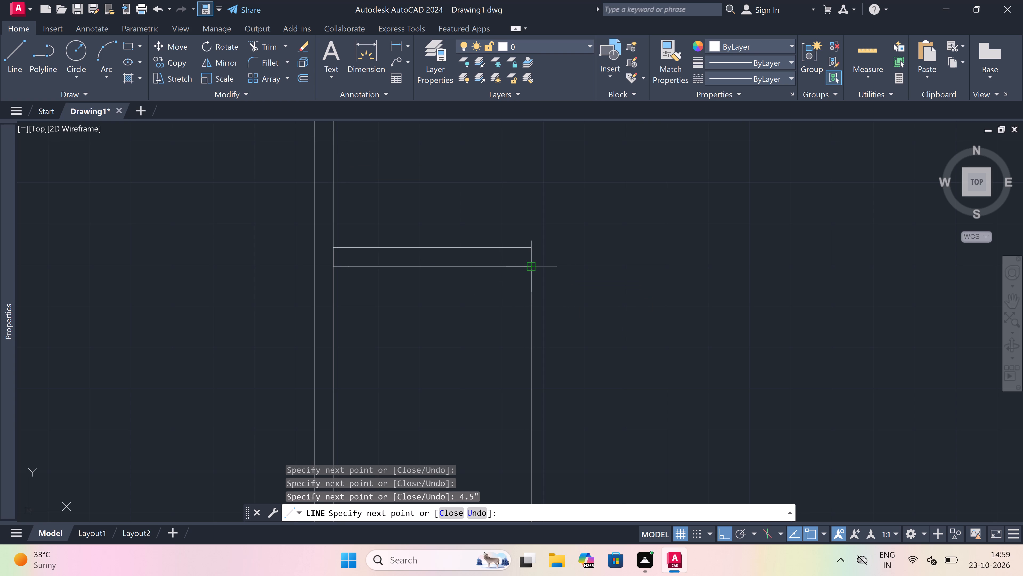
drag(527, 239, 555, 253)
text(4.5)
text(")
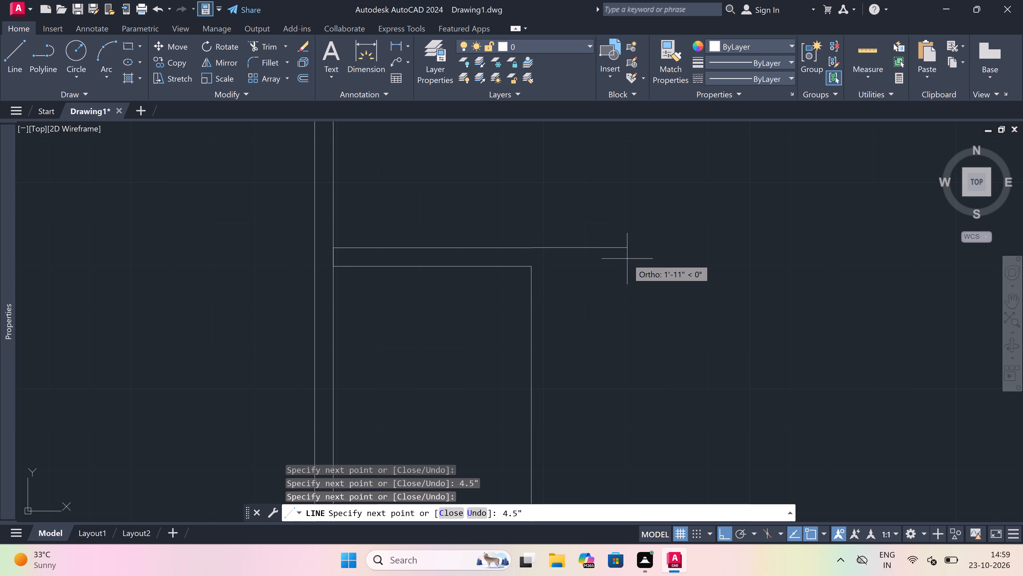
key(space)
scroll(625, 266, down, 4)
scroll(587, 357, up, 1)
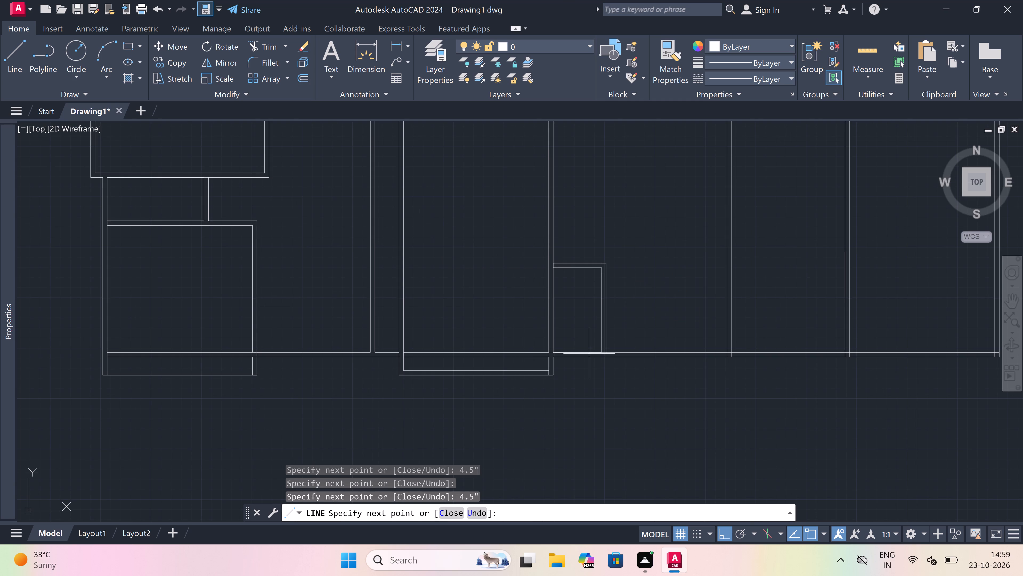
scroll(587, 357, up, 1)
click(631, 345)
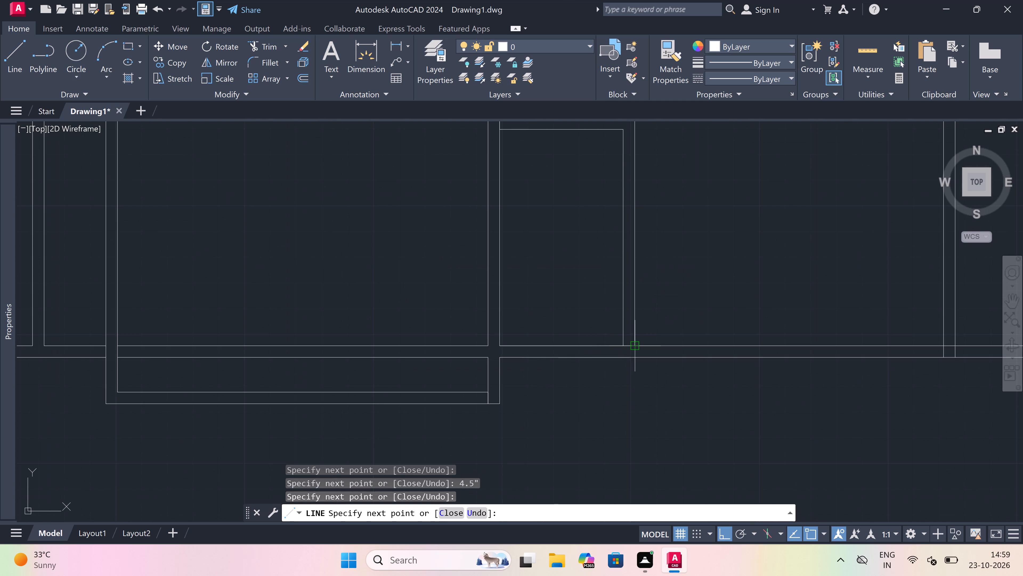
key(Escape)
Trim the bottom wall's upper line between the two faces of the small room's right wall.
key(t)
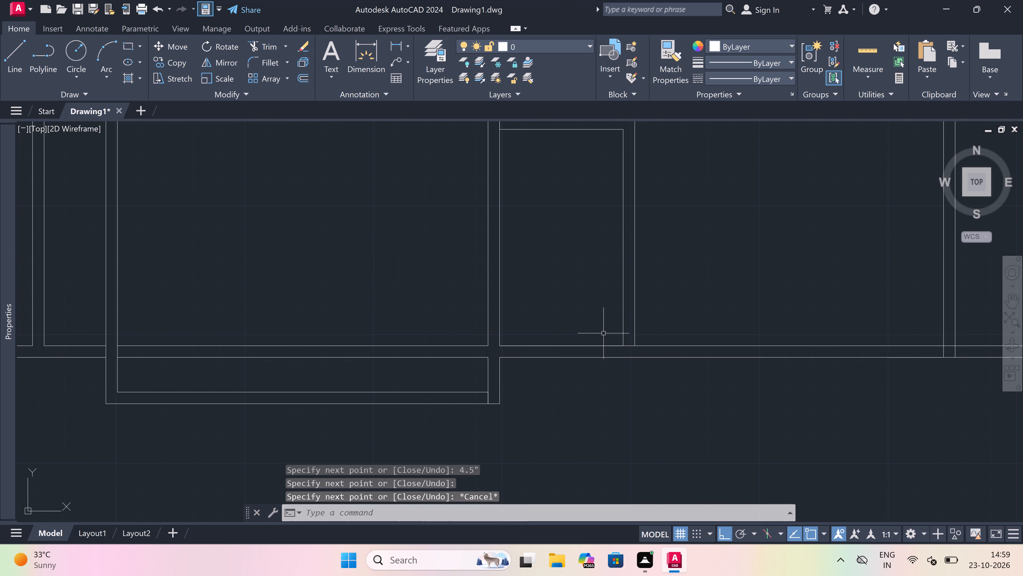
key(r)
key(space)
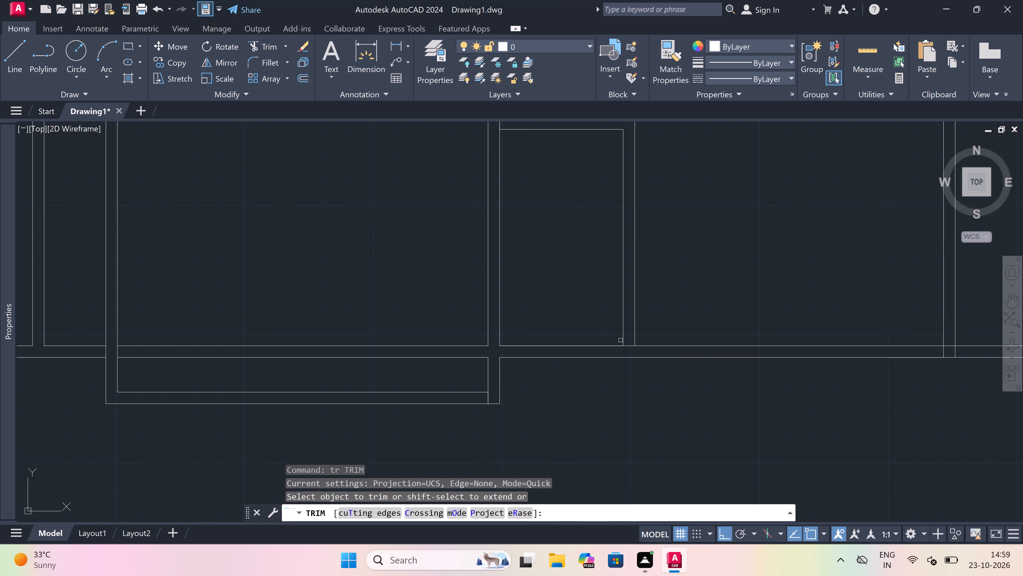
click(627, 342)
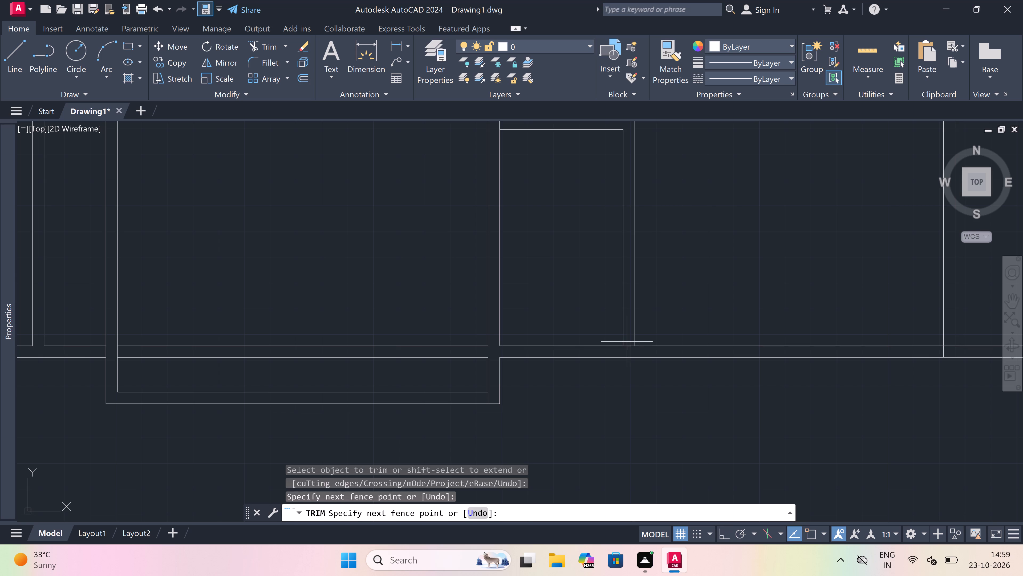
click(632, 350)
Trim the third long wall's right face between the two lines of the small room's top wall.
scroll(629, 343, up, 2)
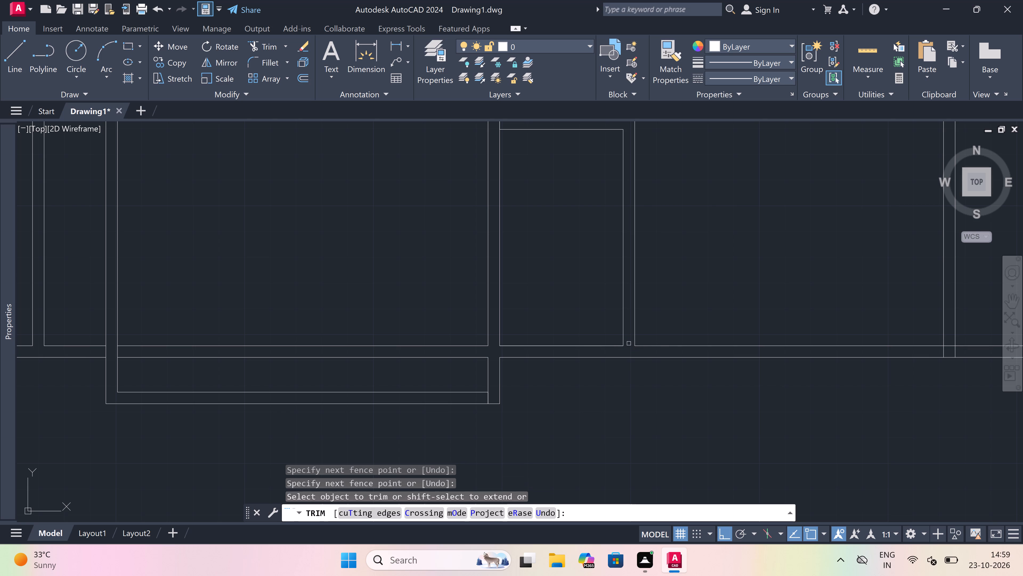
scroll(628, 342, down, 6)
scroll(611, 284, up, 2)
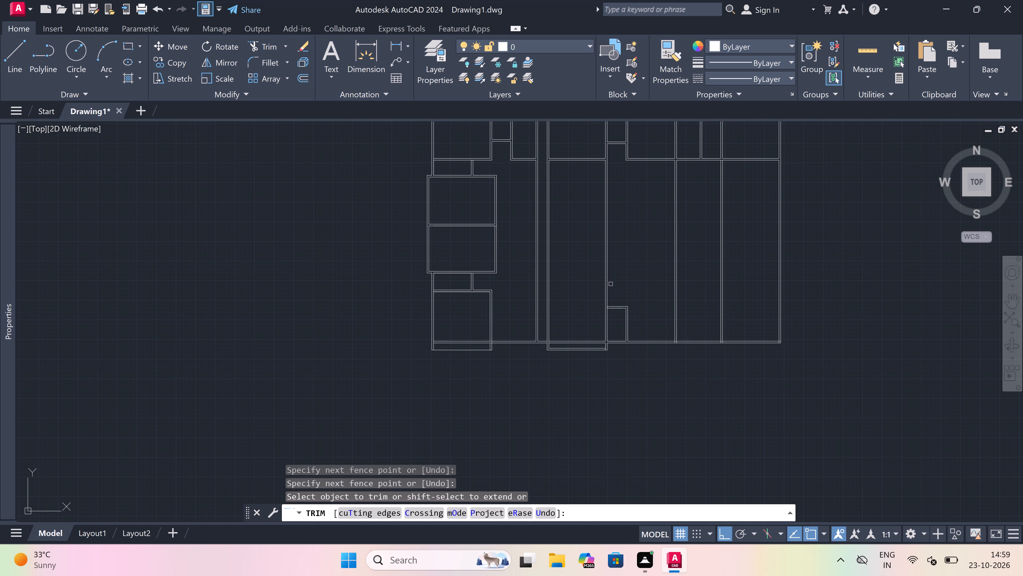
scroll(606, 349, up, 3)
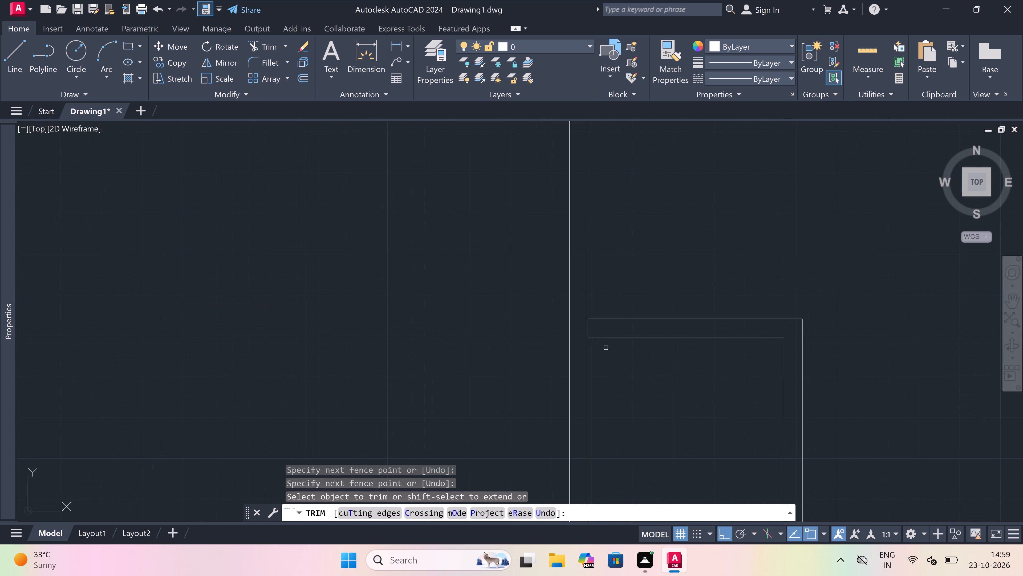
scroll(586, 323, up, 2)
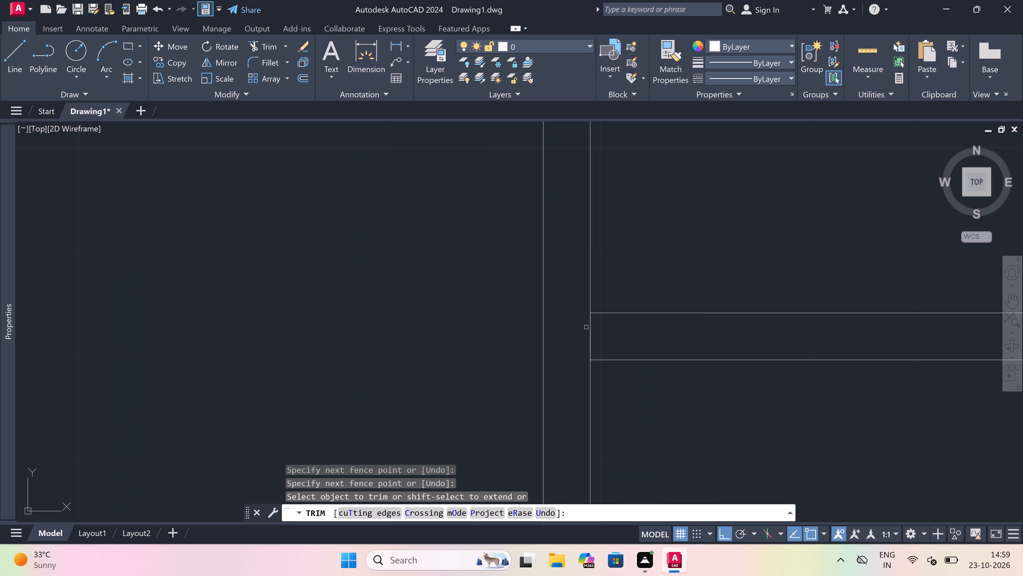
drag(585, 334, 586, 337)
click(616, 337)
key(Escape)
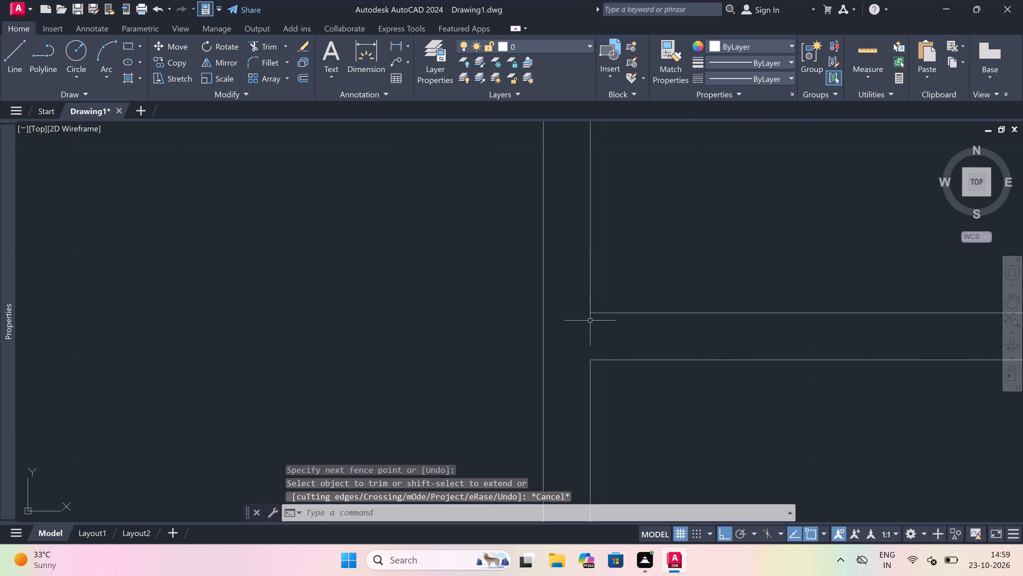
Draw a second small room's inner outline from the fifth long wall's left face: 4' left along the bottom wall, 6'6" up, and back to the face.
scroll(452, 254, down, 5)
scroll(508, 258, down, 2)
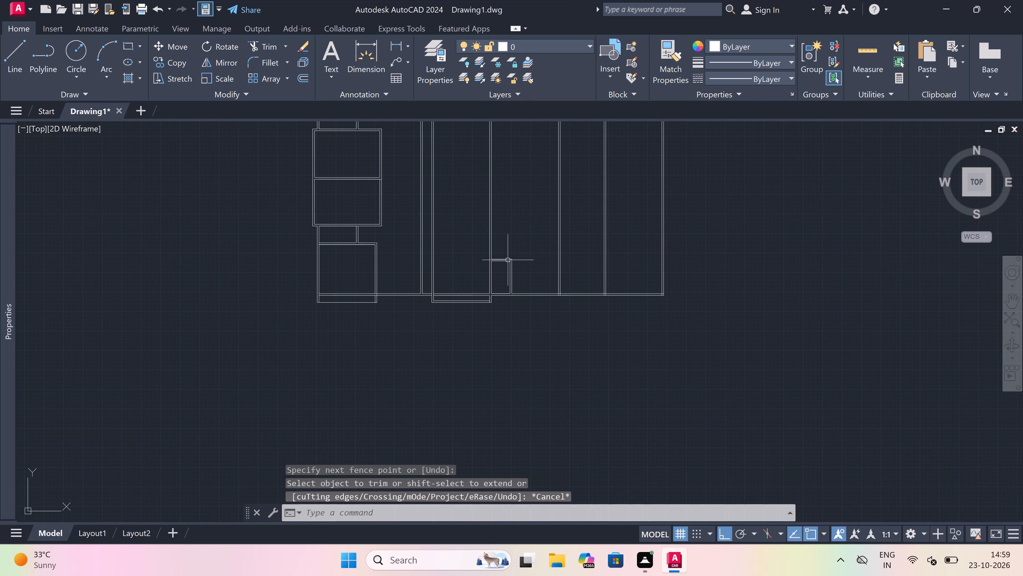
text(l)
key(space)
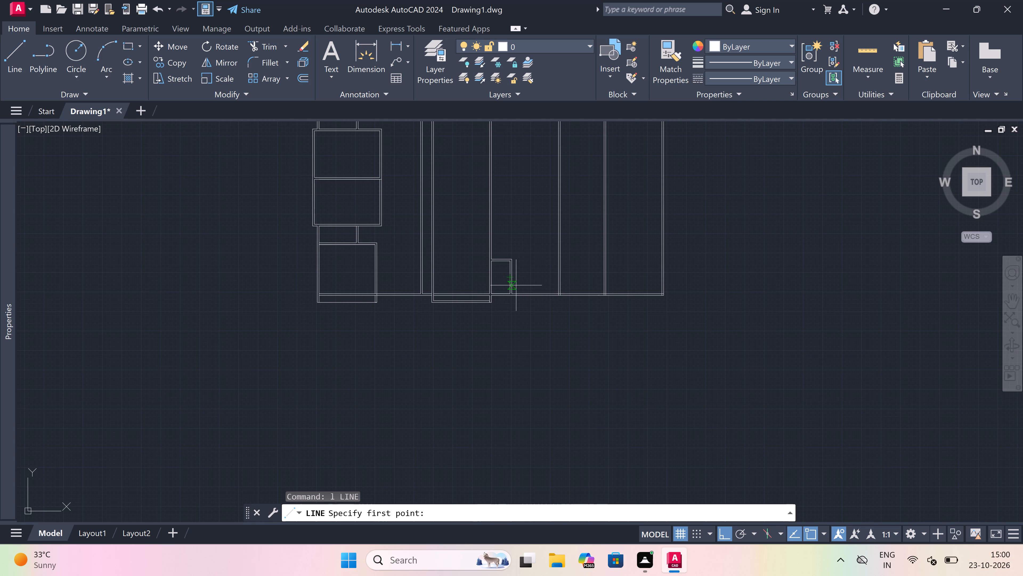
scroll(517, 285, down, 2)
scroll(517, 285, up, 2)
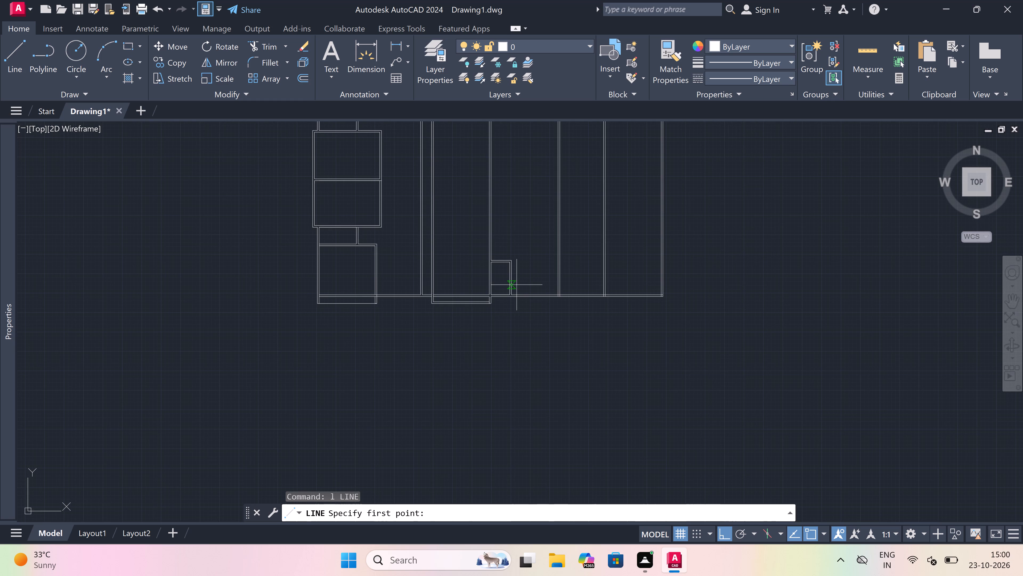
scroll(517, 285, down, 1)
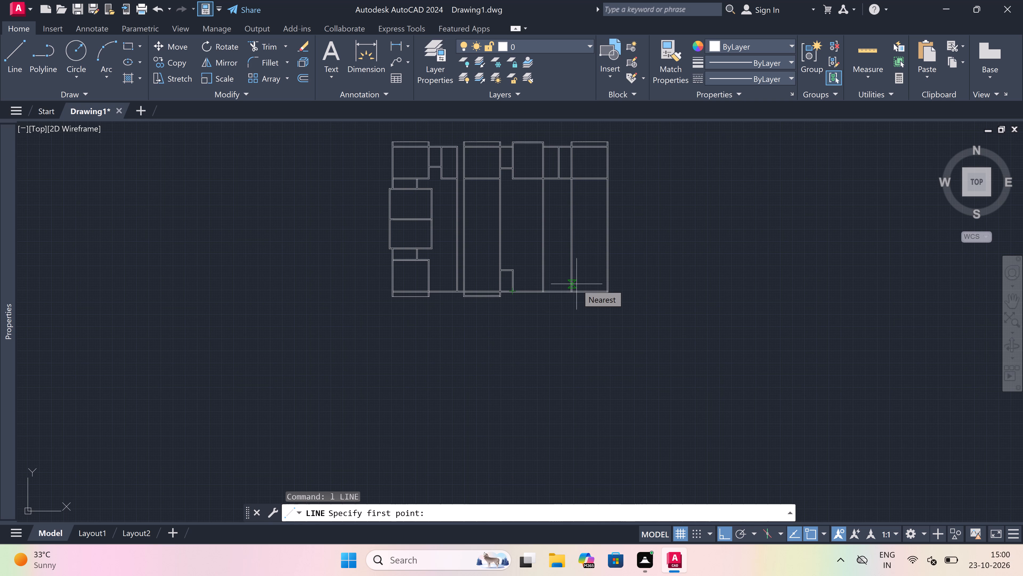
scroll(577, 284, up, 3)
scroll(551, 311, up, 3)
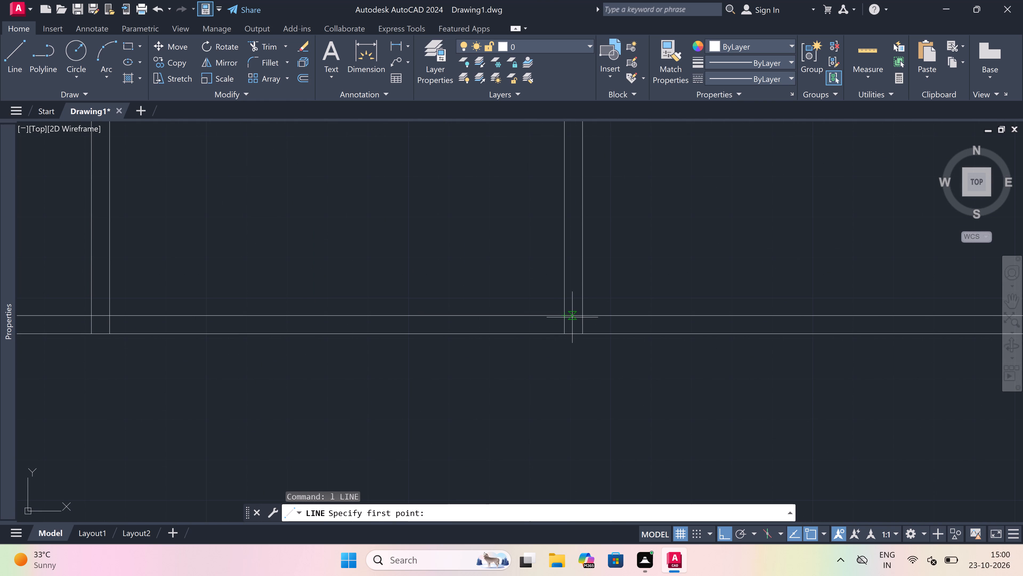
drag(566, 315, 549, 315)
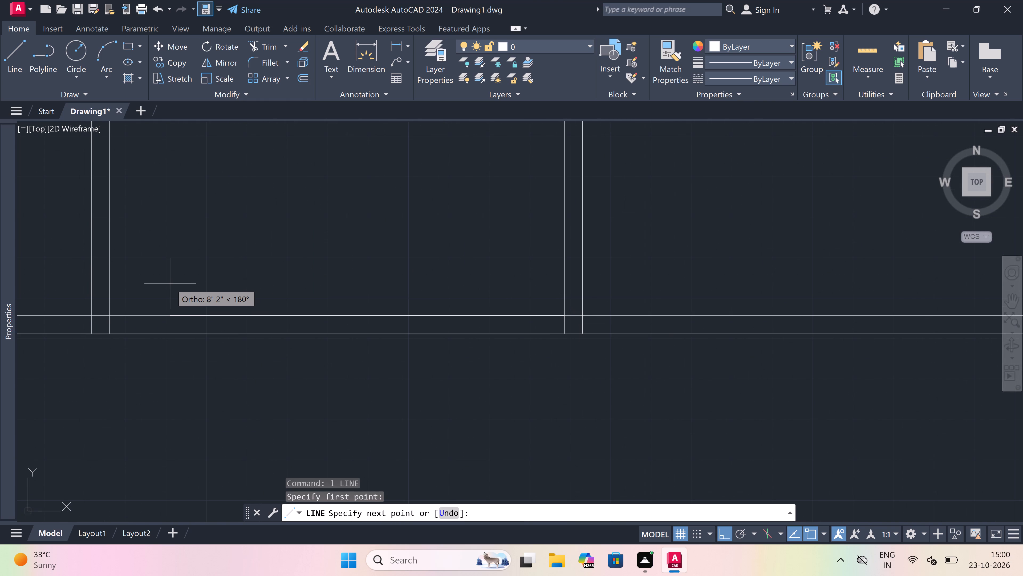
text(4')
key(space)
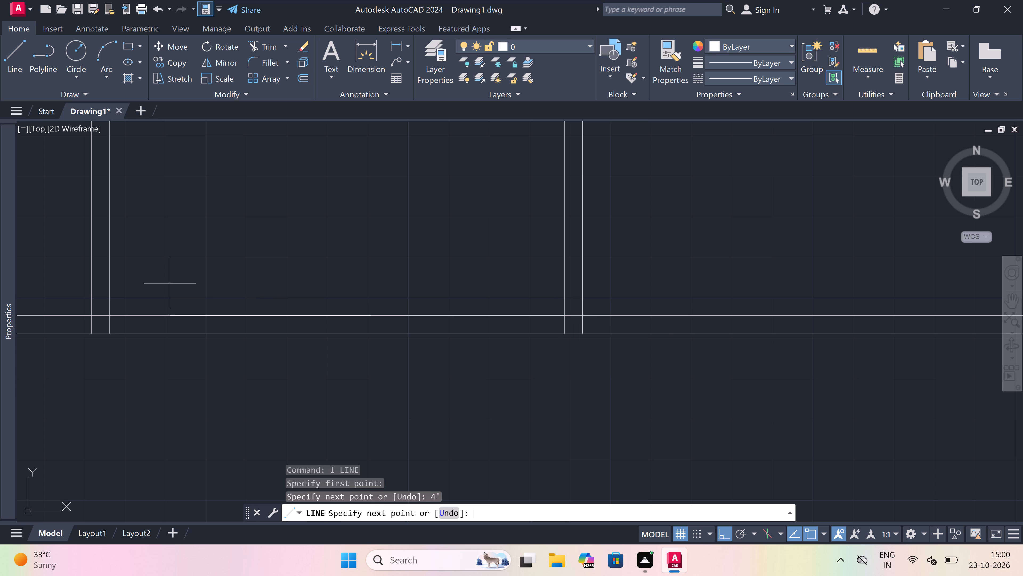
text(6')
key(BackSpace)
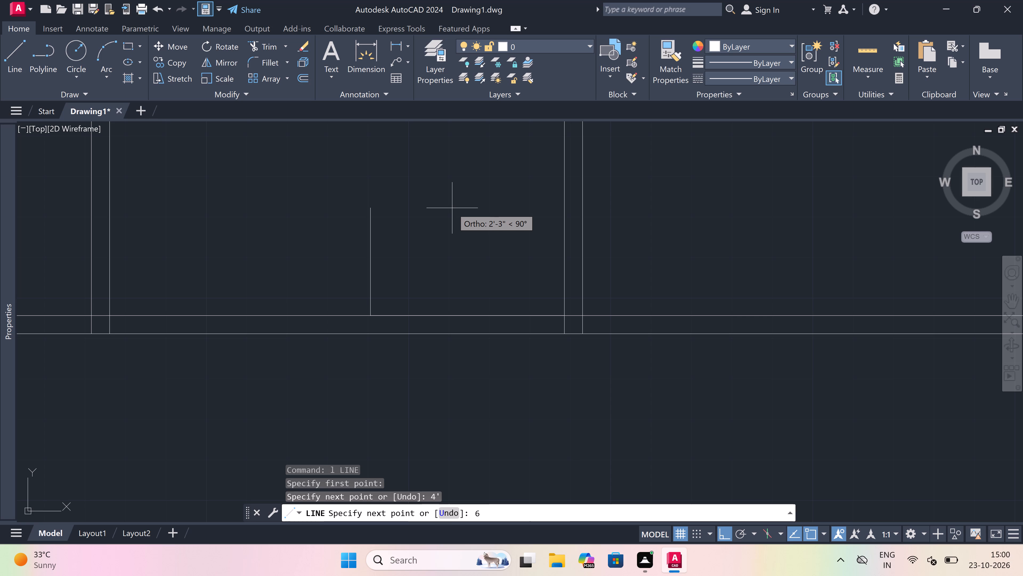
key(6)
key(apostrophe)
key(BackSpace)
key(BackSpace)
text('6)
key(shift+quotedbl)
key(space)
scroll(452, 208, down, 7)
scroll(446, 191, up, 4)
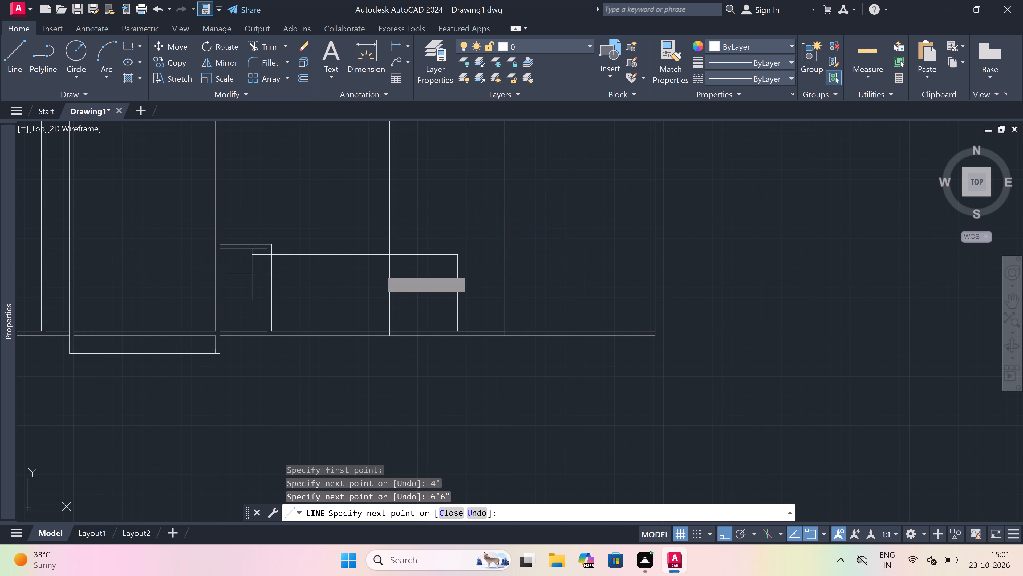
click(505, 252)
Continue with this room's outer wall line, offset 4.5" above and 4.5" to the left of the inner outline, down to the bottom wall.
scroll(504, 245, up, 1)
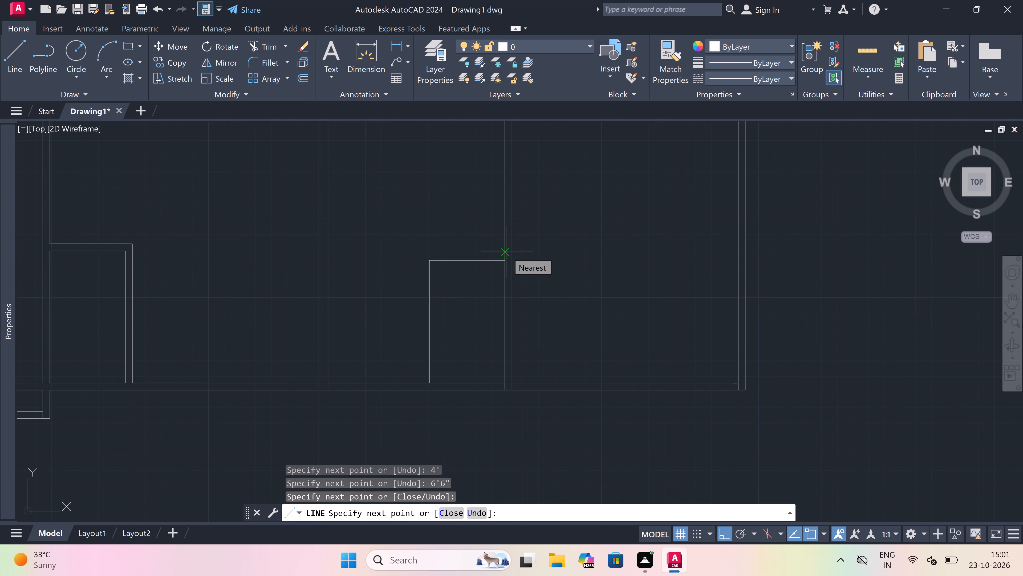
text(4.5)
text(")
key(space)
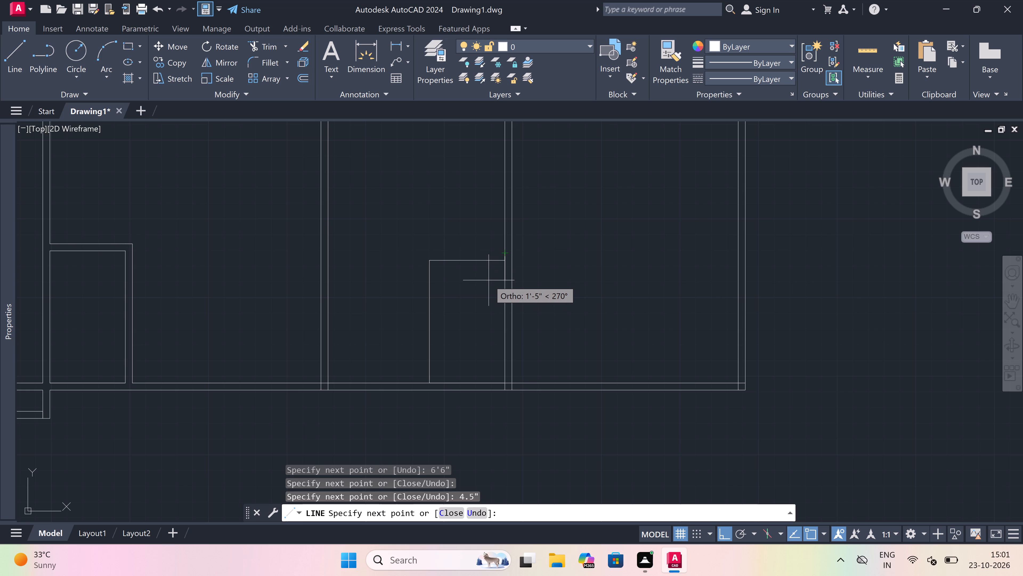
scroll(488, 279, up, 1)
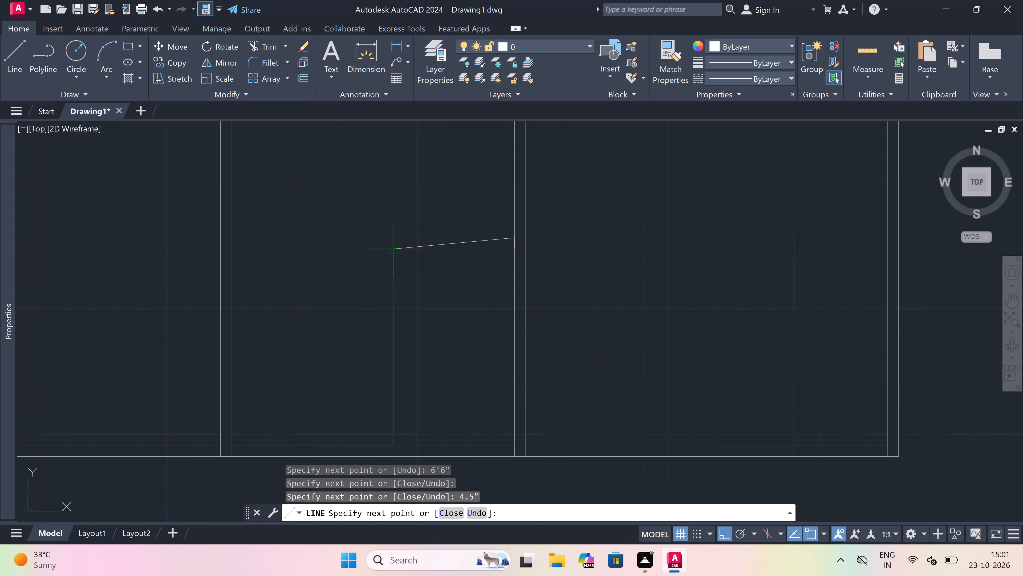
click(391, 236)
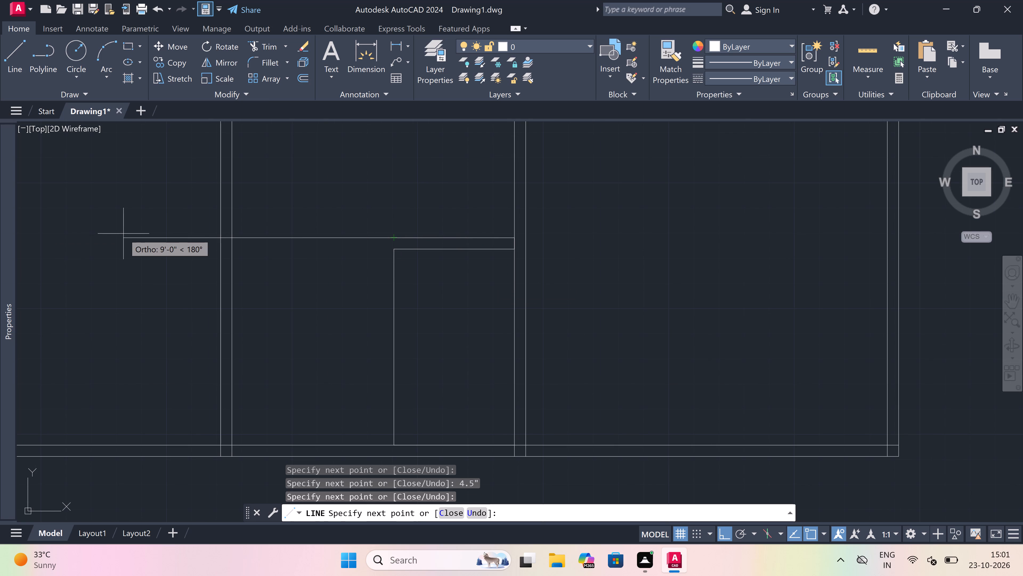
text(4.5")
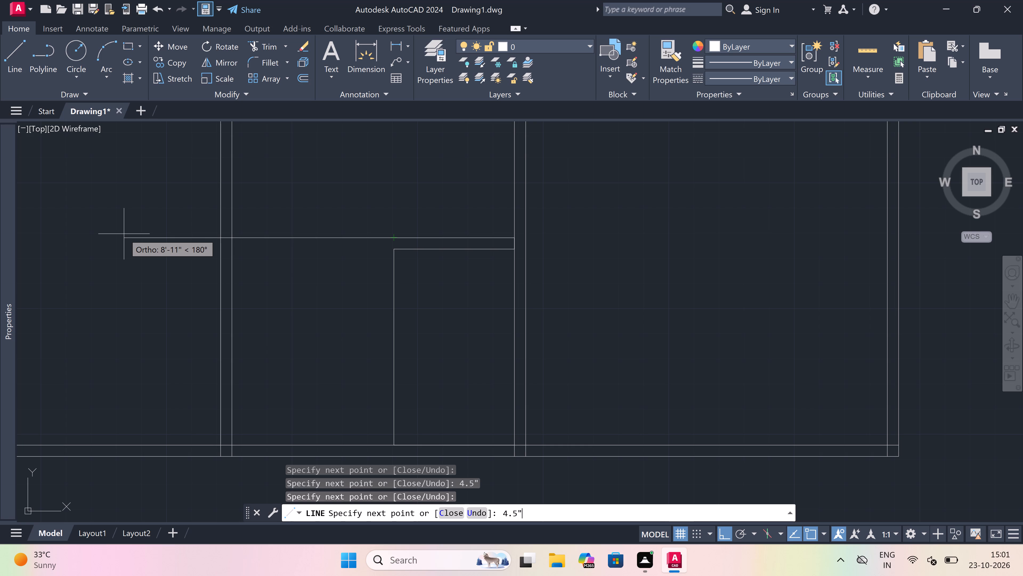
key(space)
scroll(292, 286, down, 1)
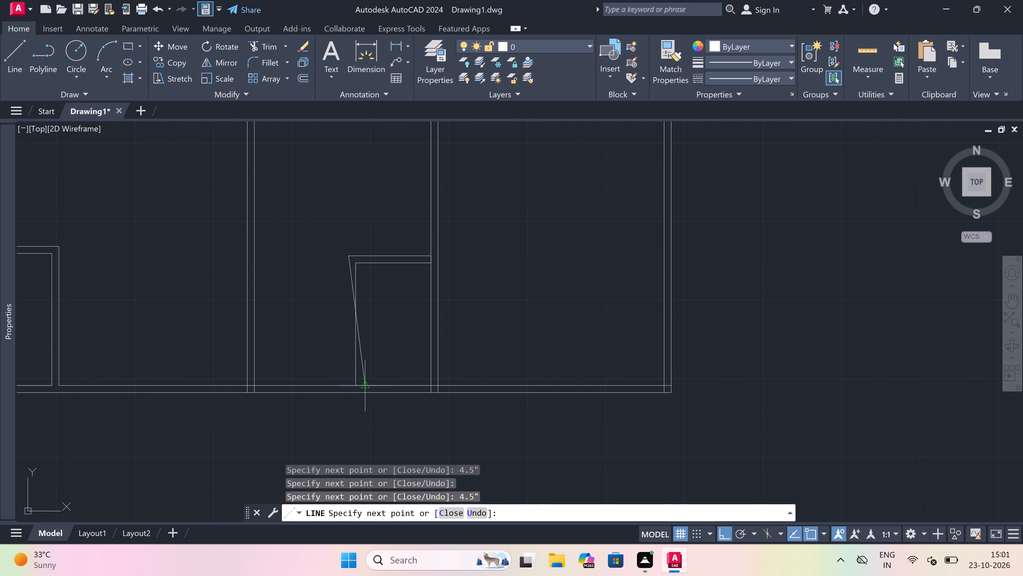
click(350, 384)
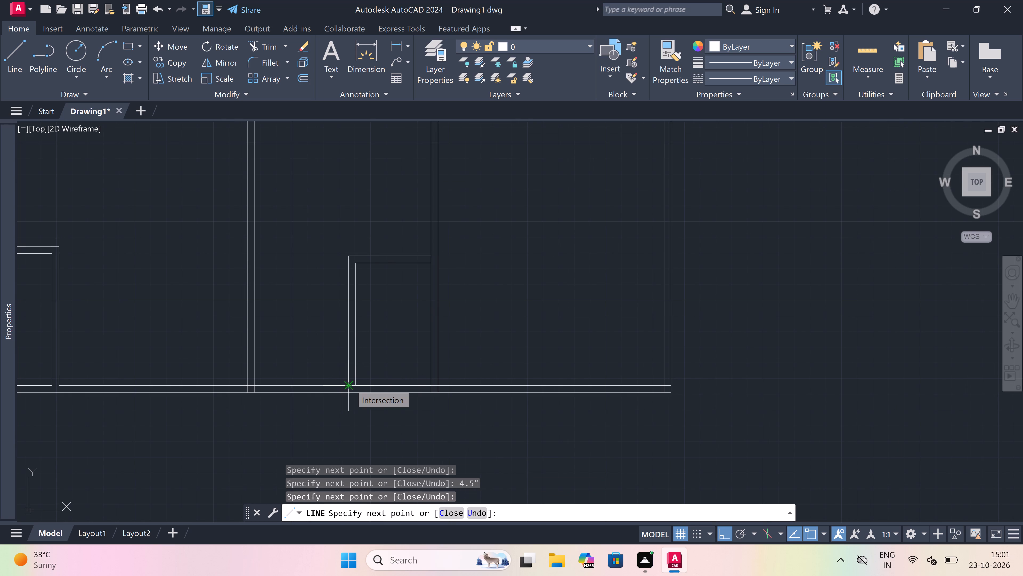
key(Escape)
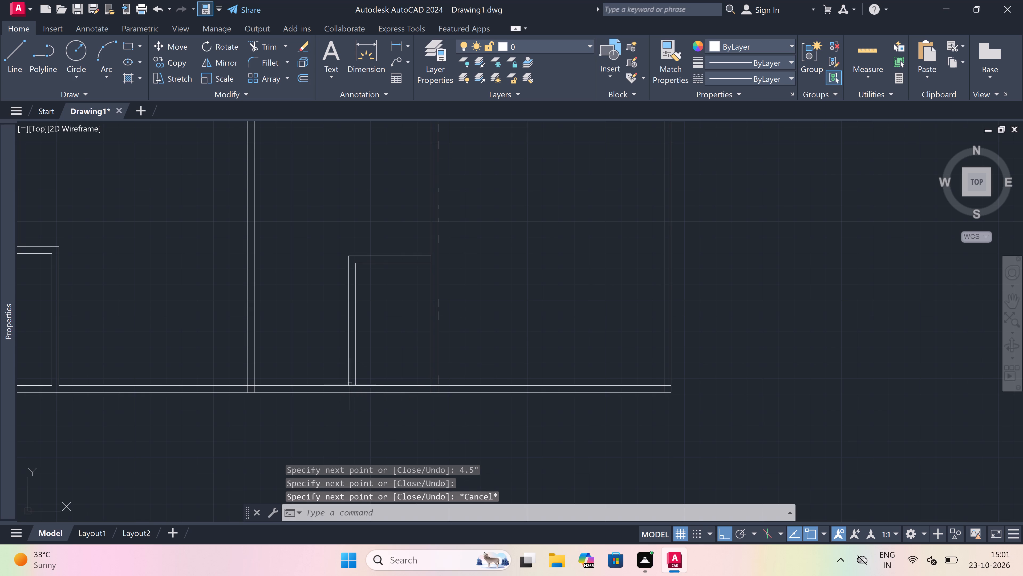
Start a new line in the lower part of the floor plan, near the bottom wall.
scroll(460, 406, down, 3)
scroll(440, 311, up, 2)
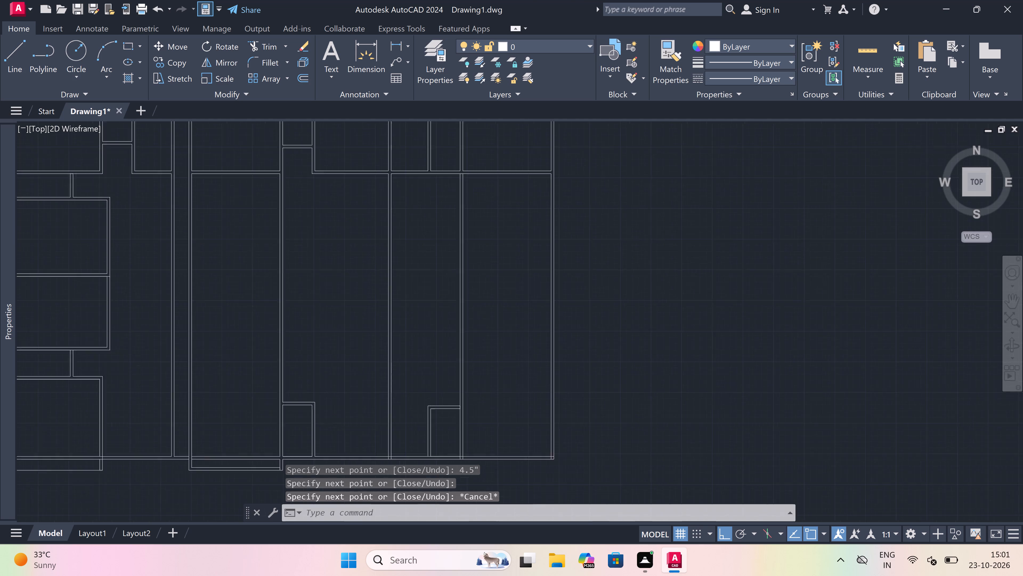
scroll(422, 431, down, 4)
scroll(443, 441, up, 3)
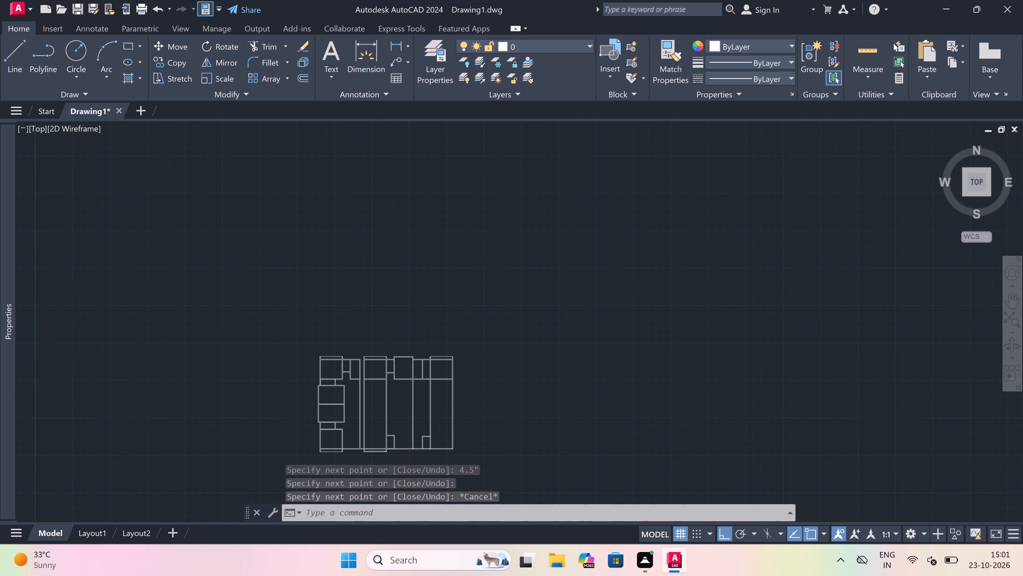
scroll(462, 432, down, 3)
key(space)
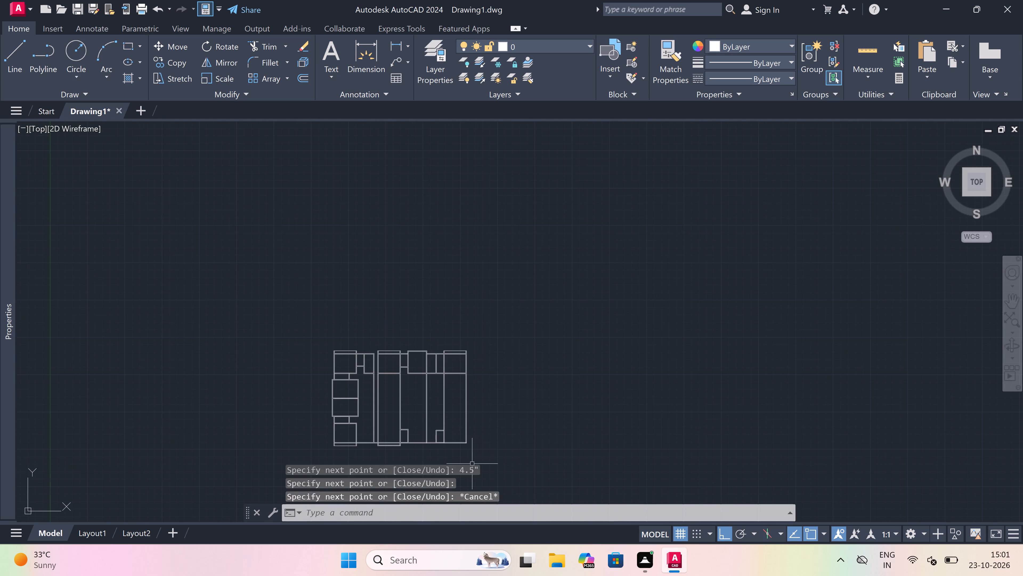
scroll(450, 429, up, 3)
scroll(450, 429, down, 2)
scroll(460, 450, up, 3)
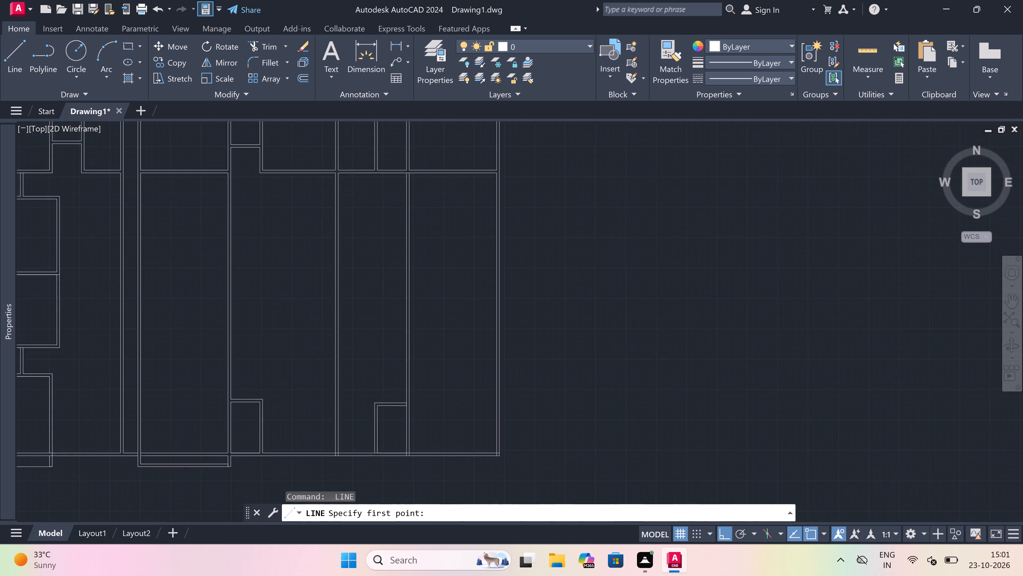
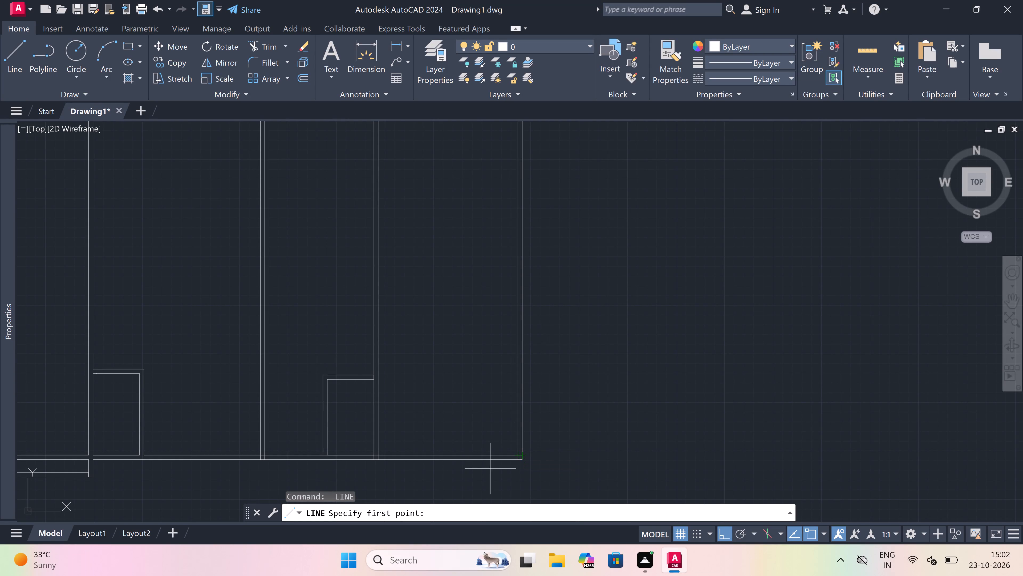
Draw a line 10'6" up the rightmost wall's inner face from its bottom corner and left to the fourth long wall's right face.
scroll(518, 456, up, 3)
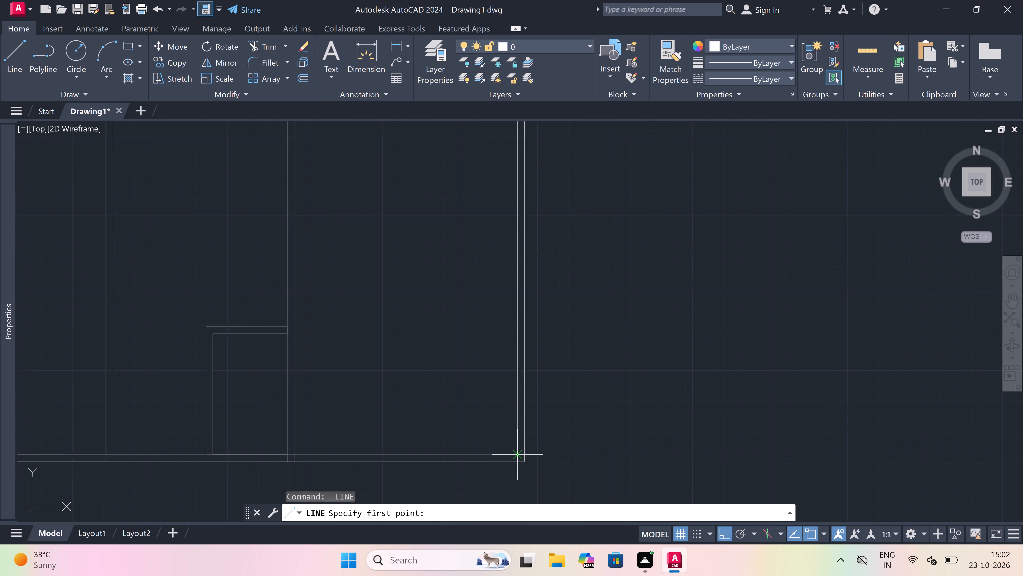
drag(518, 456, 517, 442)
scroll(527, 233, down, 5)
scroll(524, 201, up, 2)
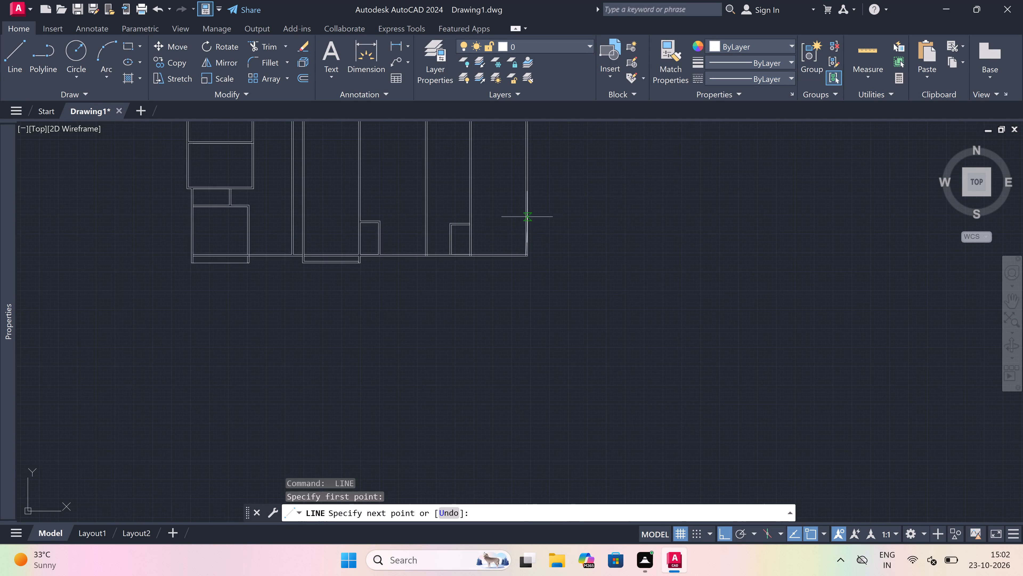
scroll(523, 200, up, 2)
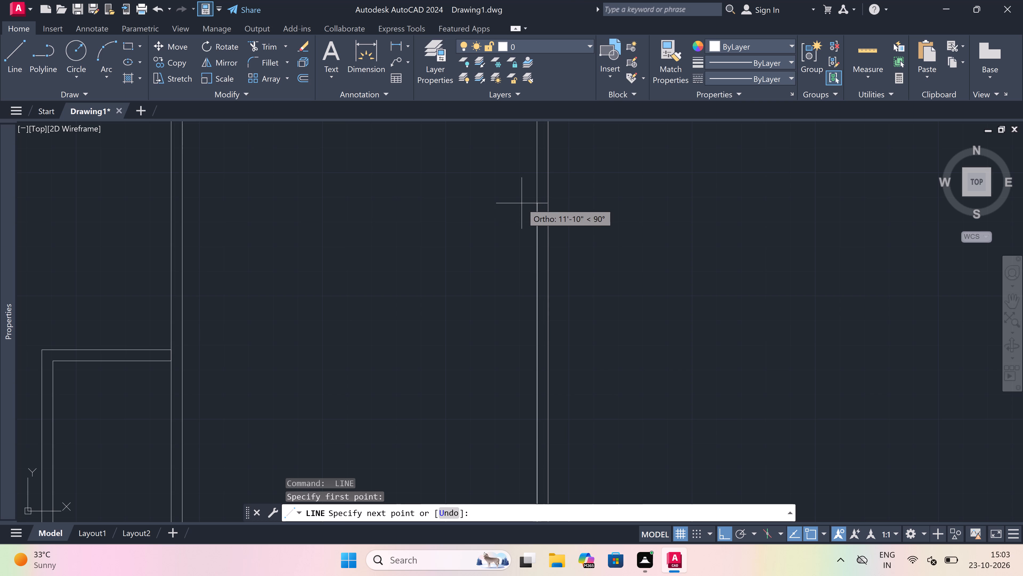
text(10'6")
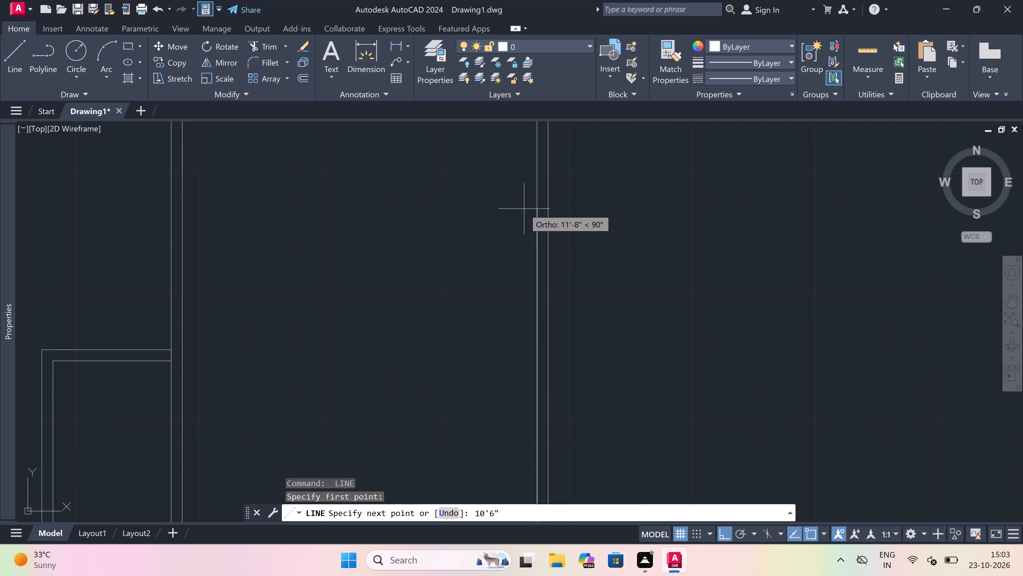
key(space)
scroll(524, 207, down, 3)
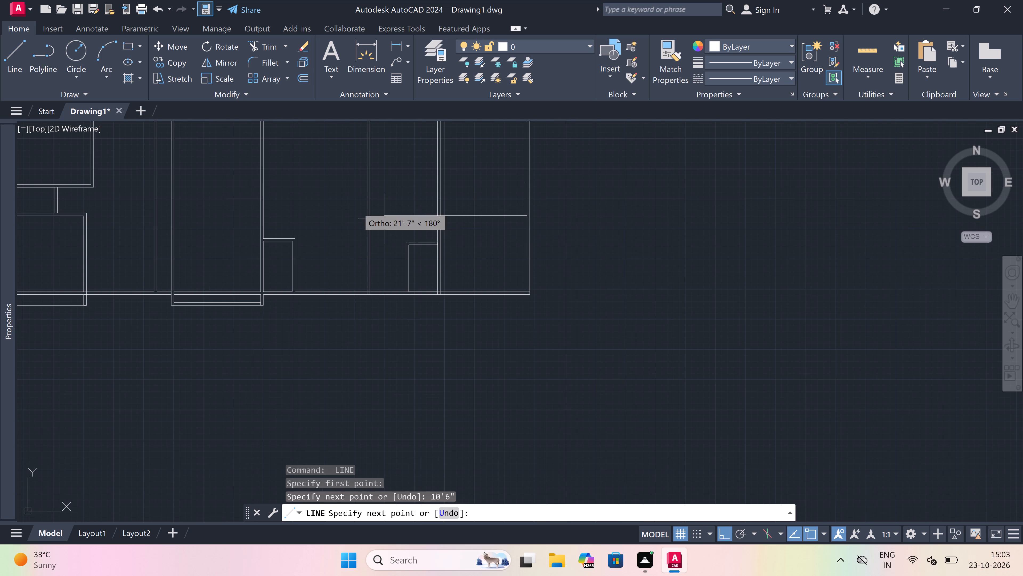
scroll(356, 205, up, 1)
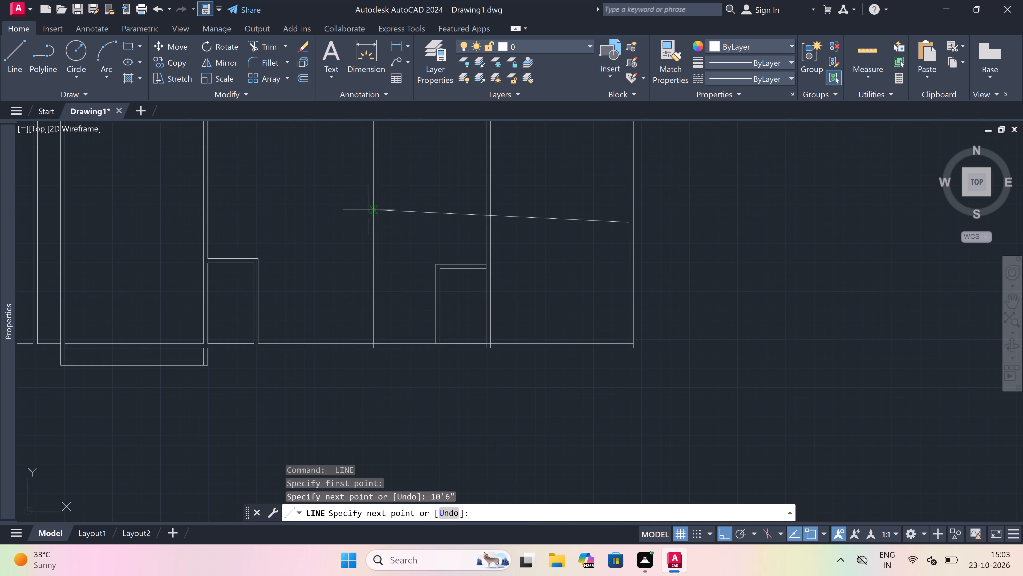
scroll(380, 221, up, 2)
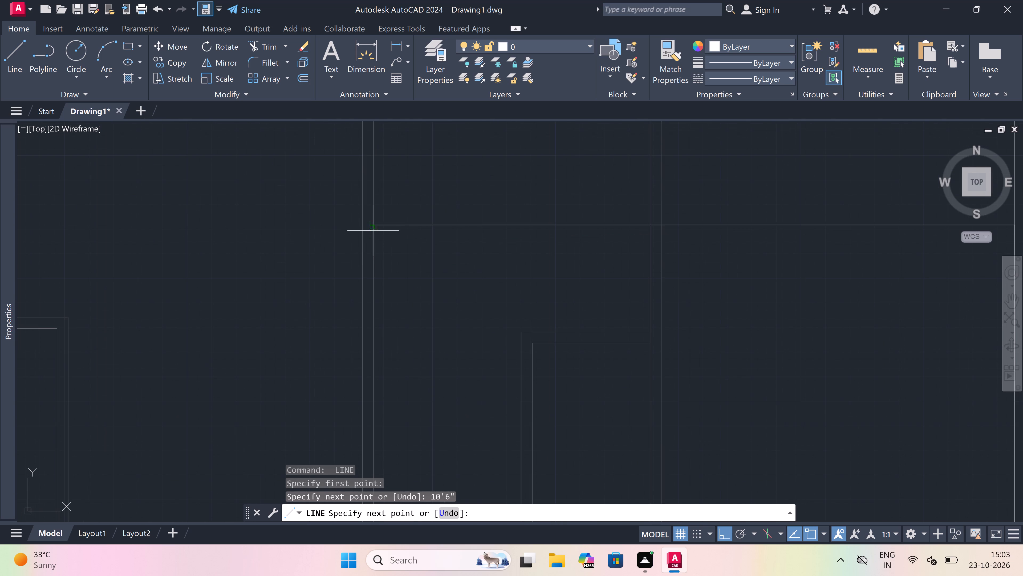
click(374, 225)
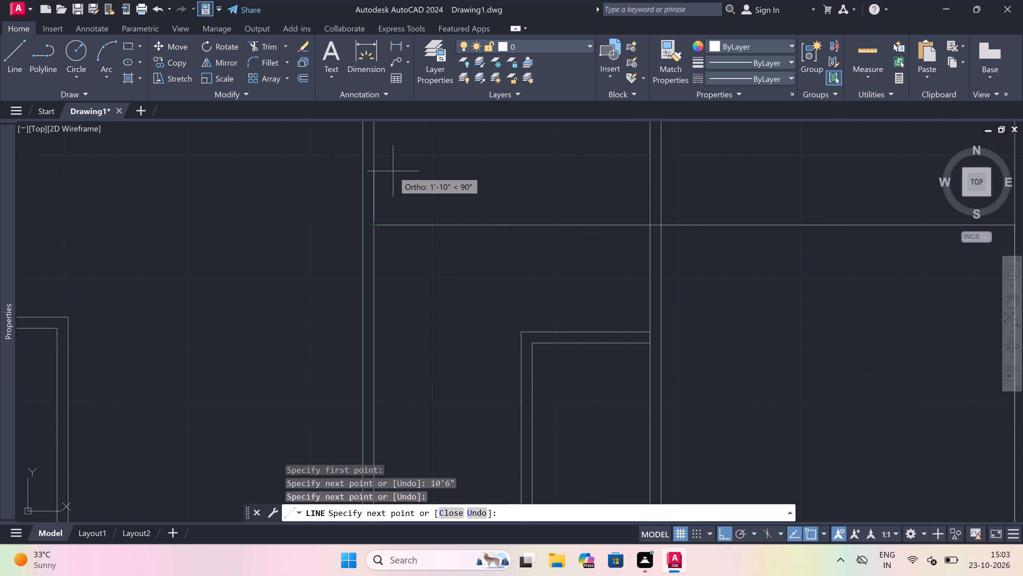
Continue the line 4.5" up and back to the rightmost wall's inner face, forming the cross wall's upper line.
text(4.5")
key(space)
scroll(391, 174, down, 2)
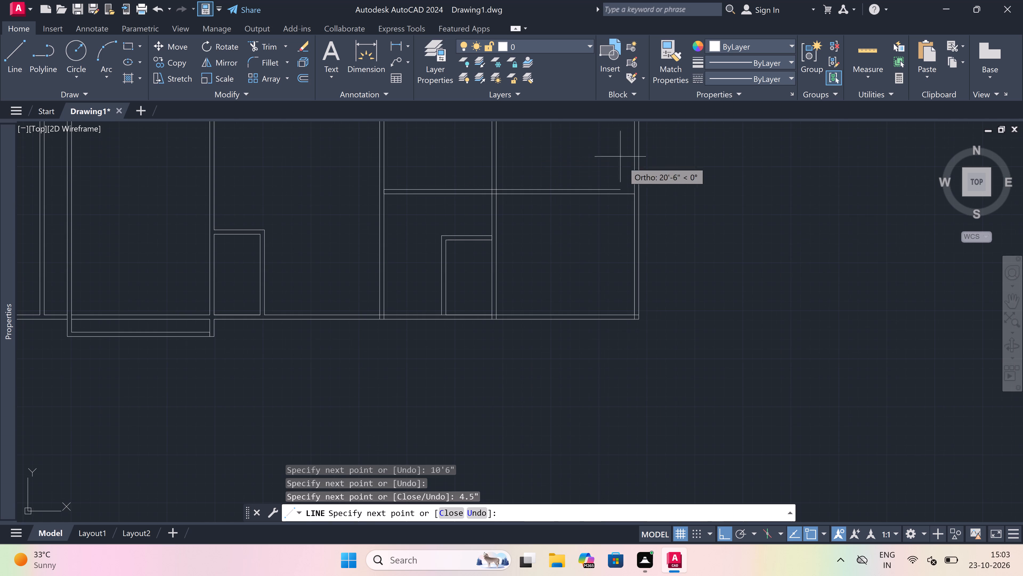
scroll(632, 172, up, 1)
scroll(640, 198, up, 2)
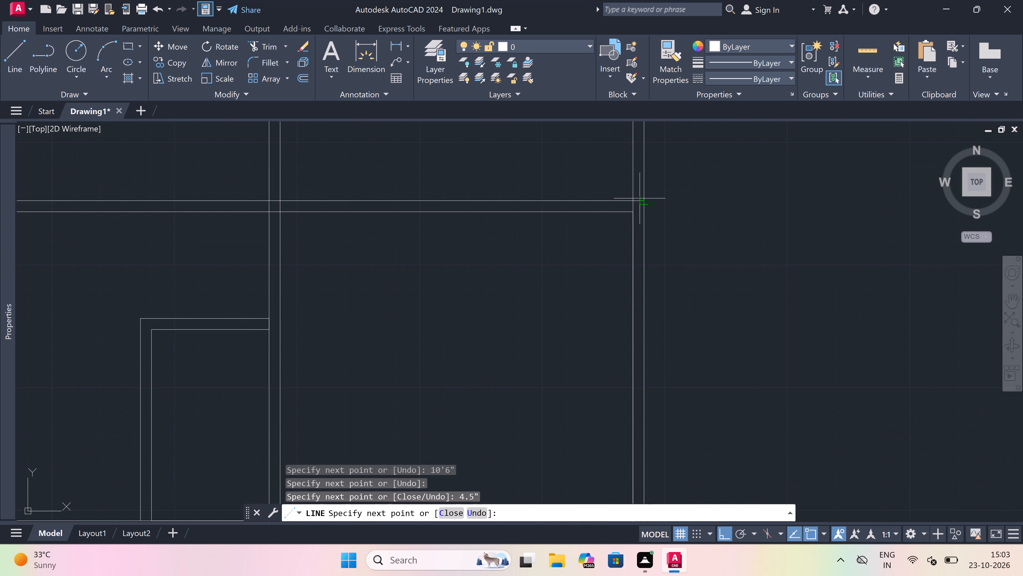
click(628, 202)
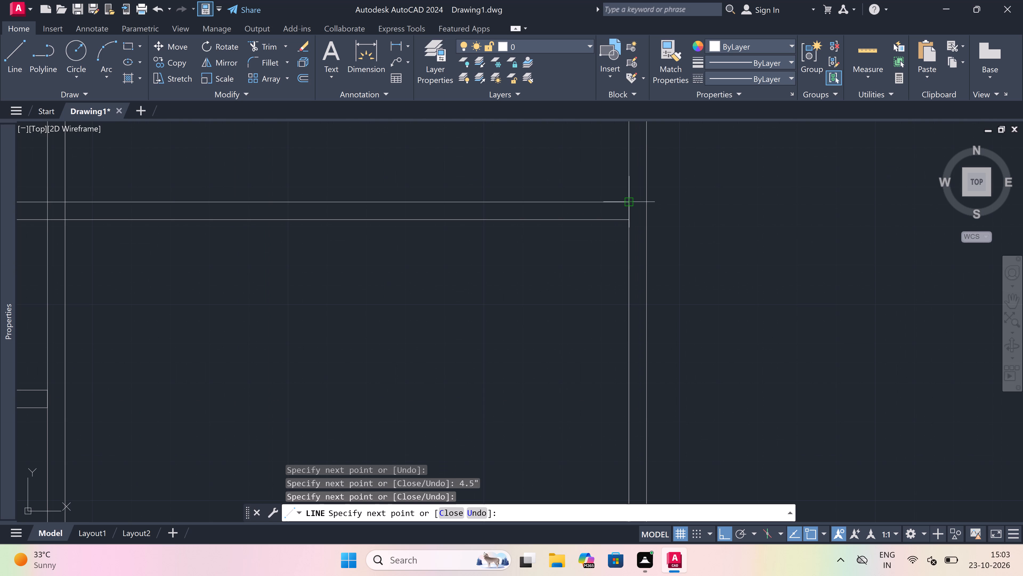
key(Escape)
scroll(630, 209, down, 5)
scroll(611, 240, down, 2)
scroll(528, 219, up, 2)
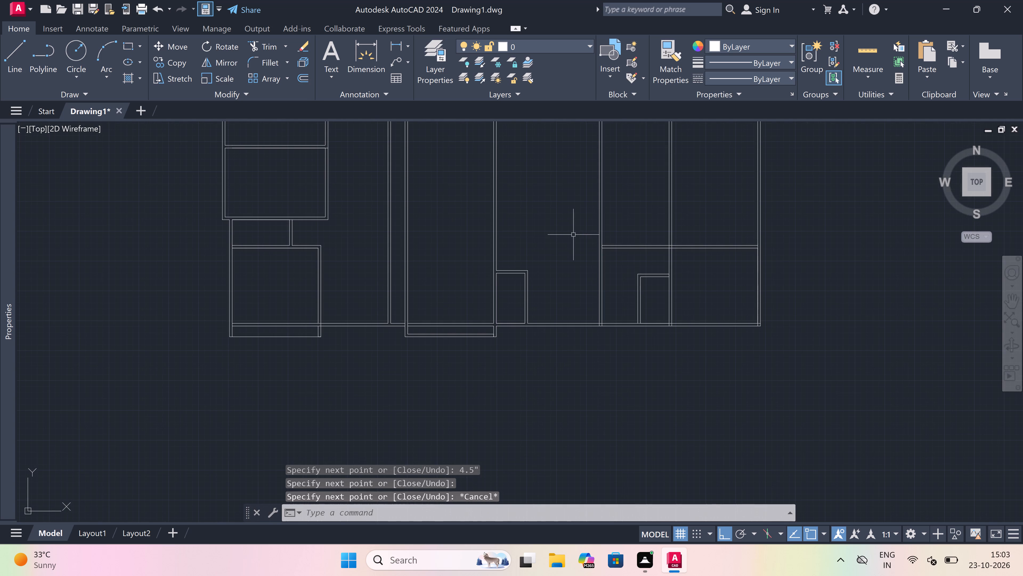
Extend both faces of the second small room's left wall upward with lines ending on the cross wall.
scroll(665, 259, up, 3)
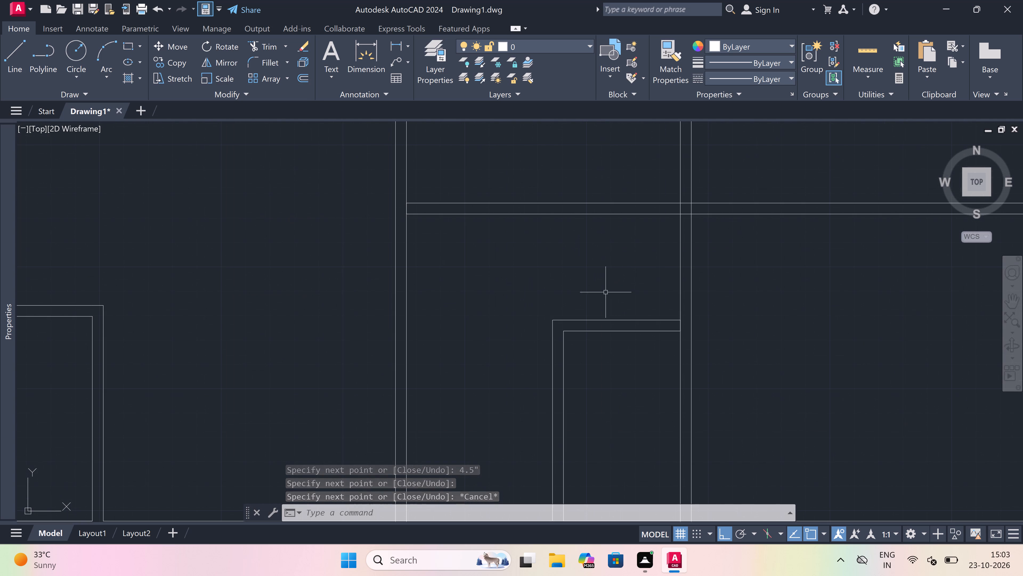
key(space)
drag(554, 318, 555, 317)
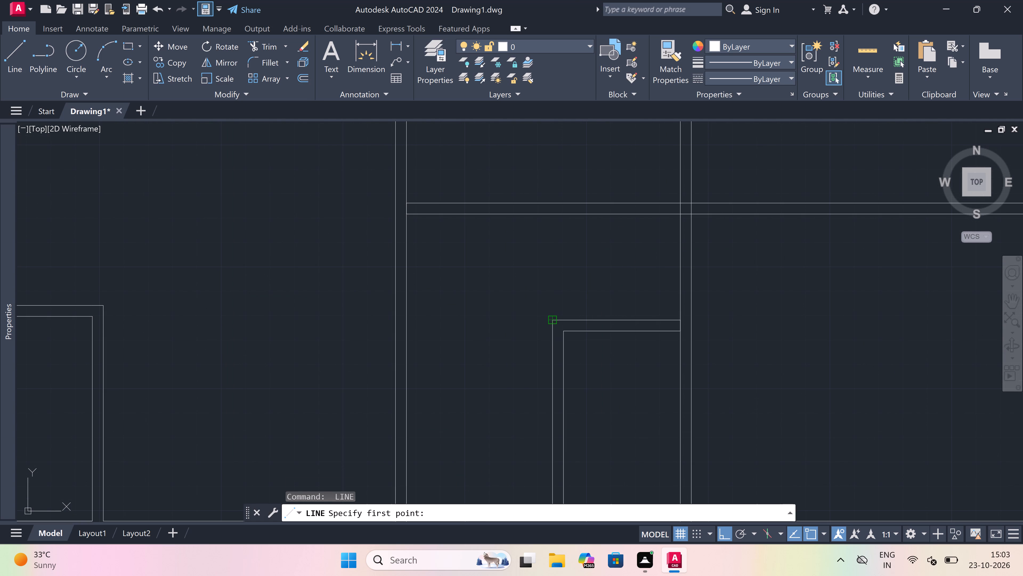
drag(555, 317, 555, 303)
click(549, 215)
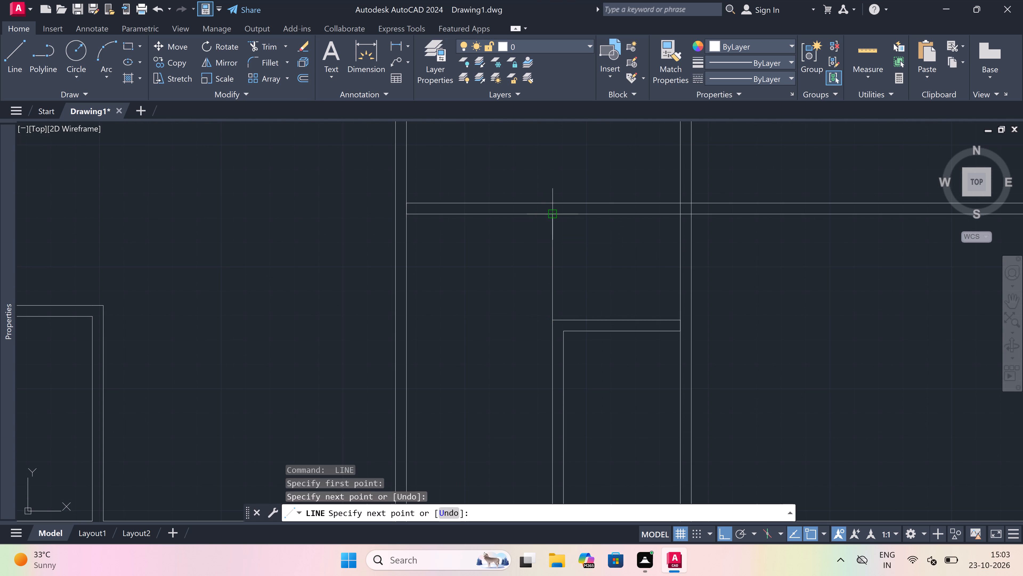
key(Escape)
key(space)
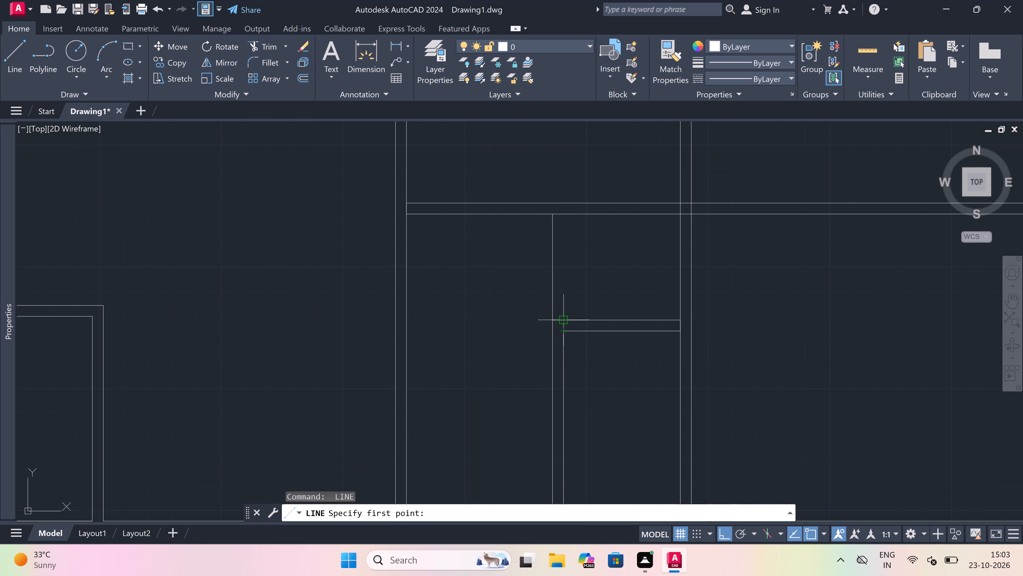
drag(563, 317, 571, 289)
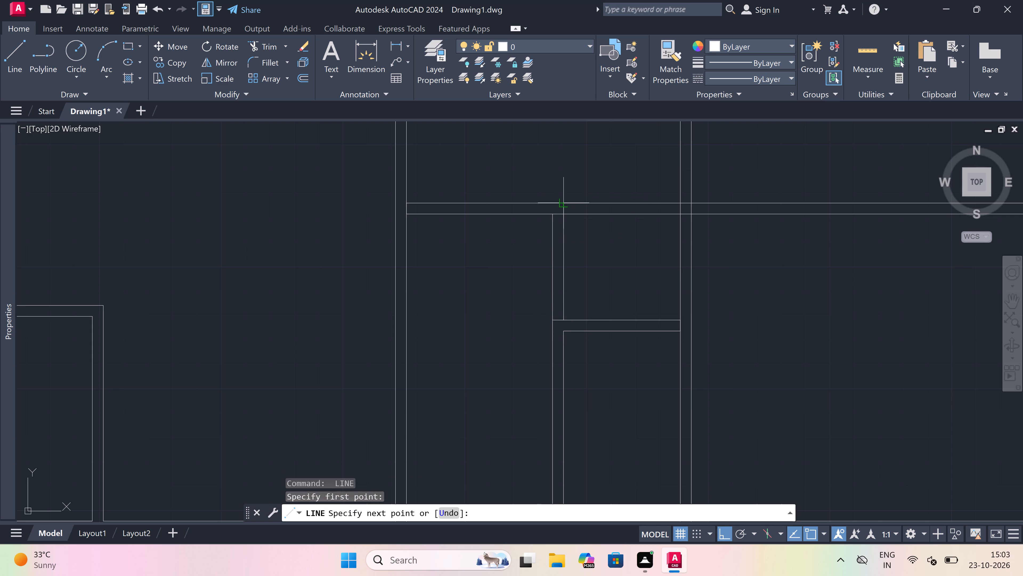
click(567, 203)
key(Escape)
Trim the cross wall between the extended wall and the fifth long wall, and clear the lines crossing inside the extended wall.
key(t)
key(r)
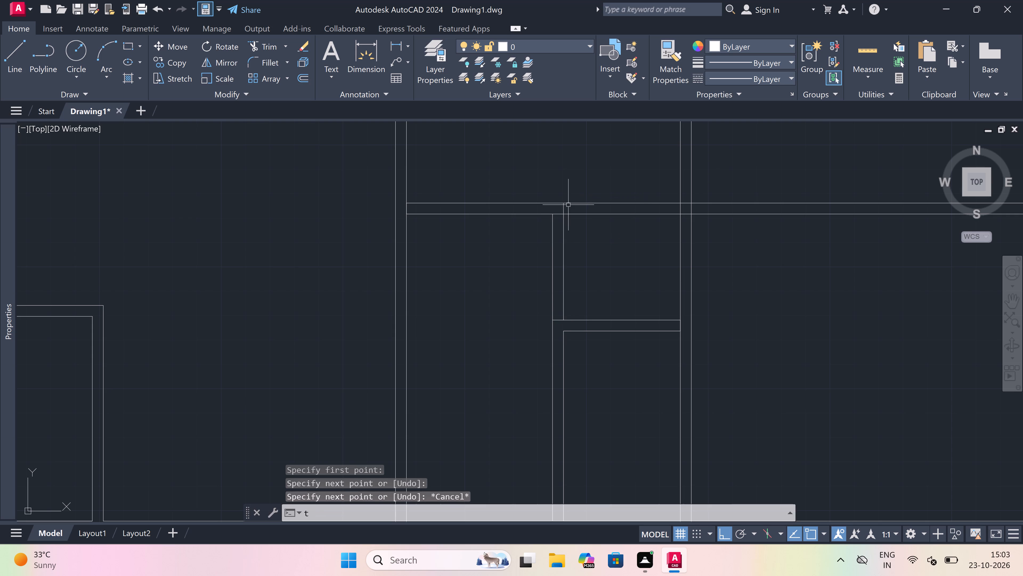
key(space)
drag(615, 182, 615, 192)
click(608, 291)
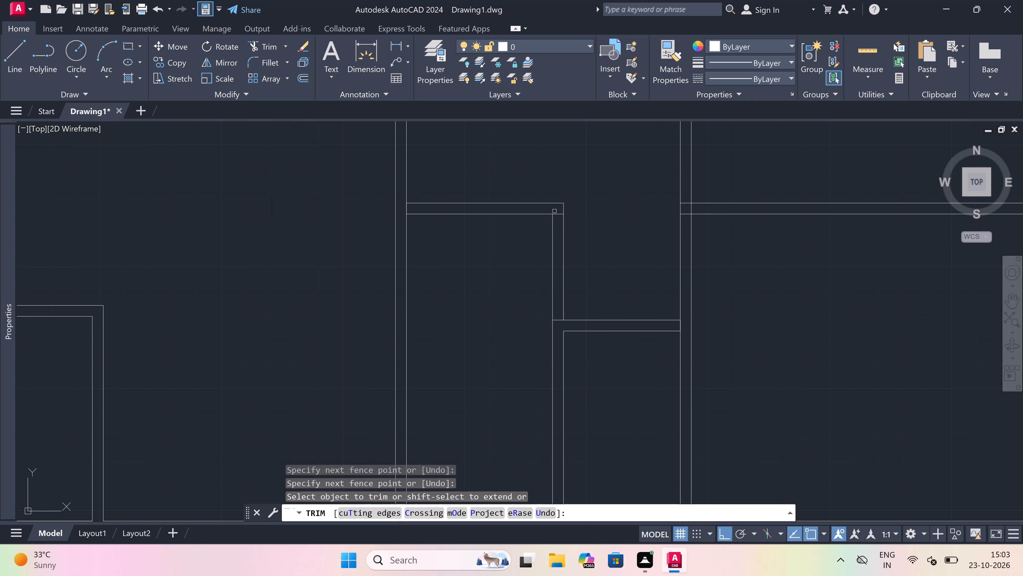
drag(556, 210, 556, 214)
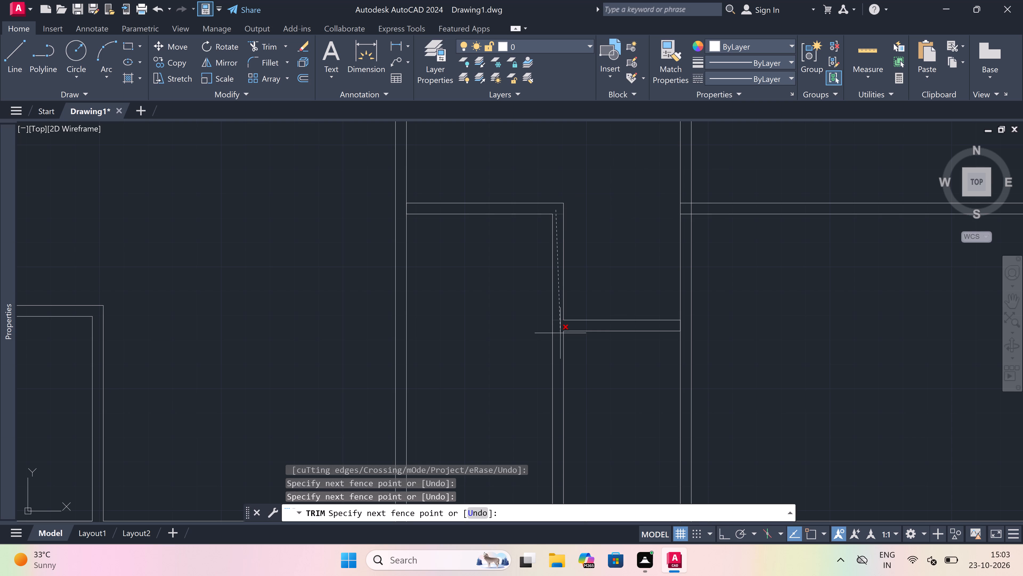
click(560, 333)
Trim the cross wall's lower line inside the fifth long wall and that wall's right face between the cross wall's lines.
scroll(560, 324, down, 3)
scroll(610, 273, up, 2)
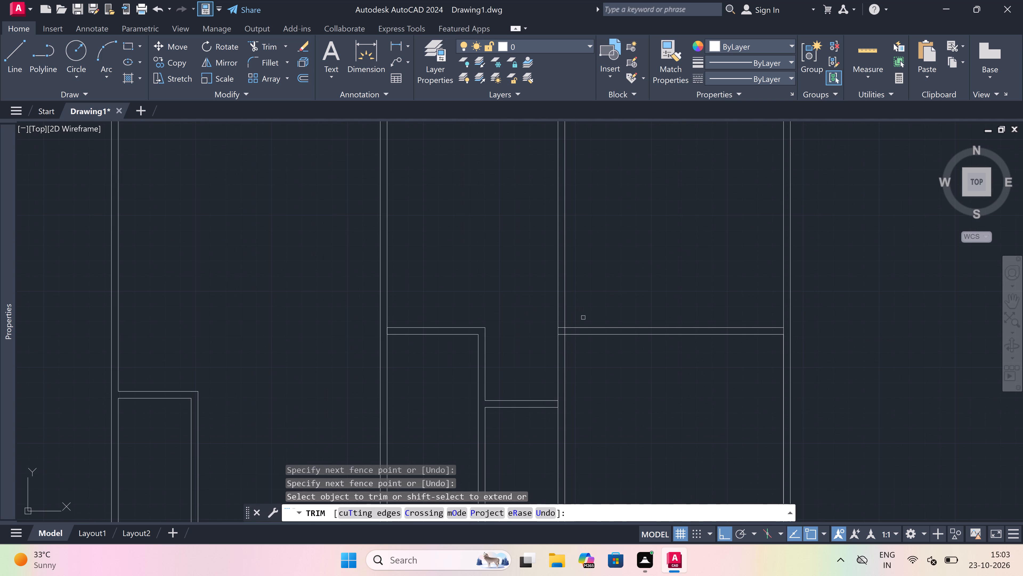
scroll(560, 326, up, 2)
drag(561, 339, 563, 341)
drag(567, 363, 567, 359)
click(558, 339)
click(577, 340)
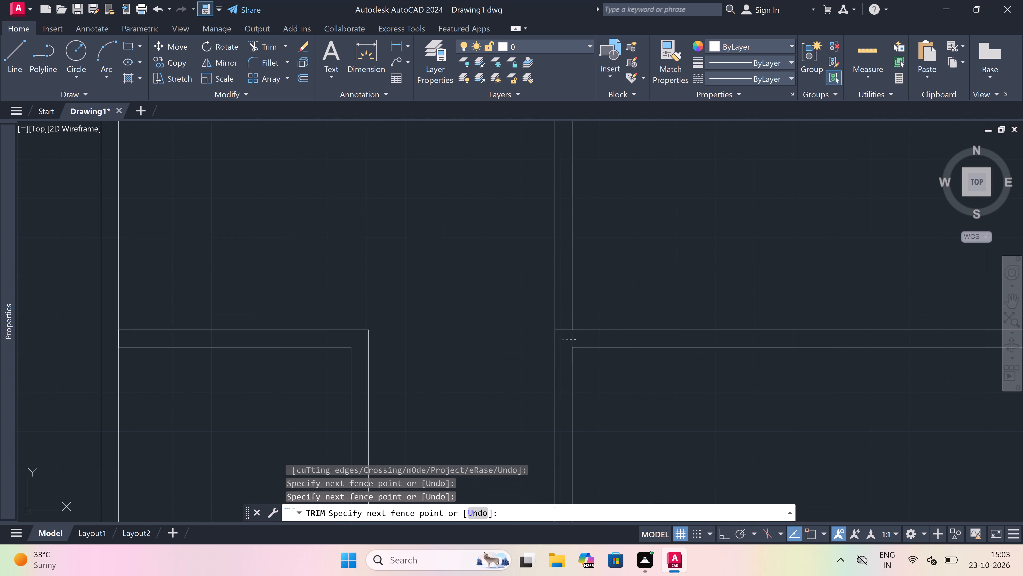
scroll(485, 335, down, 7)
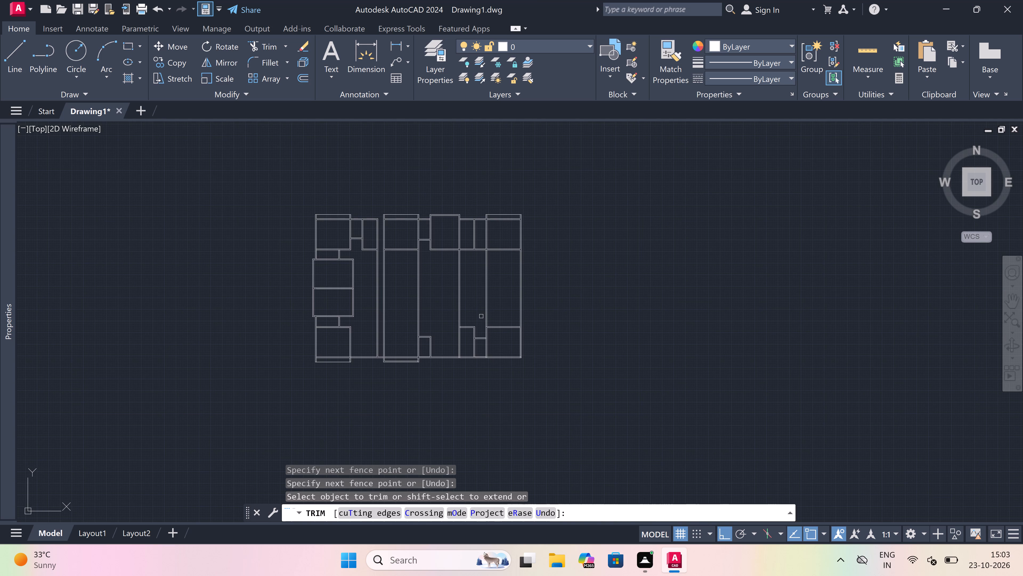
key(Escape)
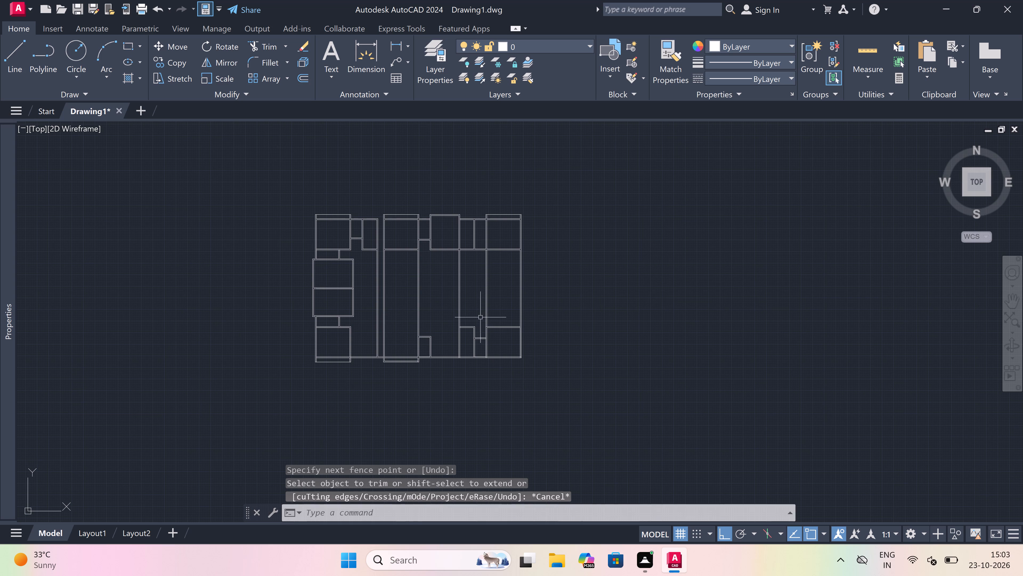
Offset the cross wall's upper line 3'7" upward between the fifth long wall and the rightmost wall.
scroll(521, 333, up, 2)
scroll(492, 281, up, 1)
text(o)
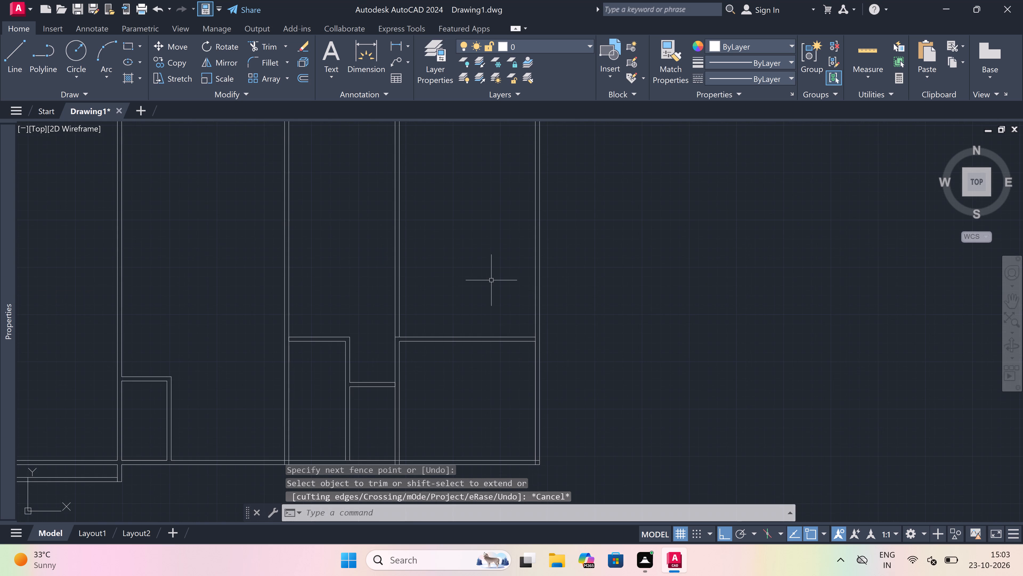
key(space)
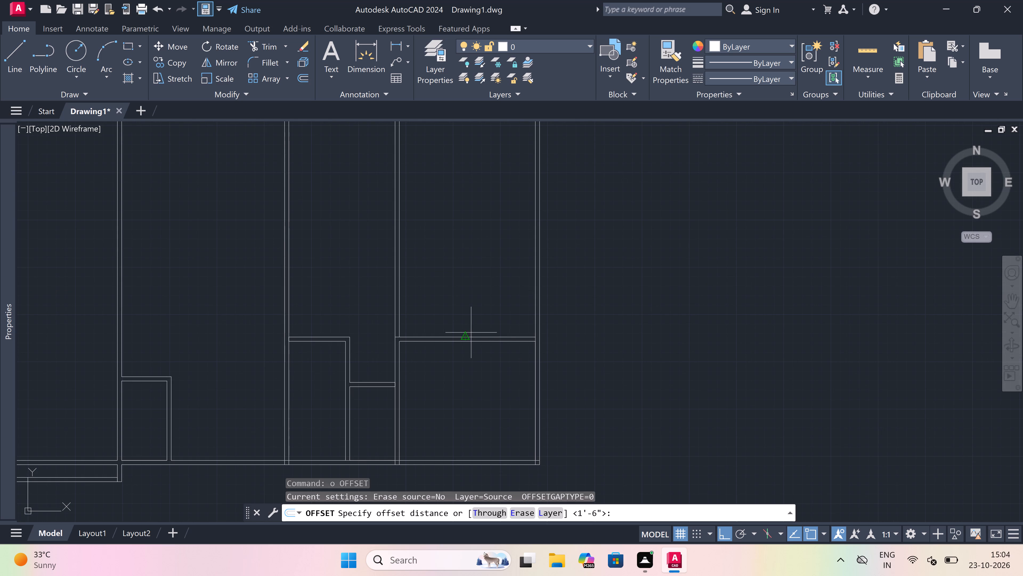
drag(466, 335, 465, 325)
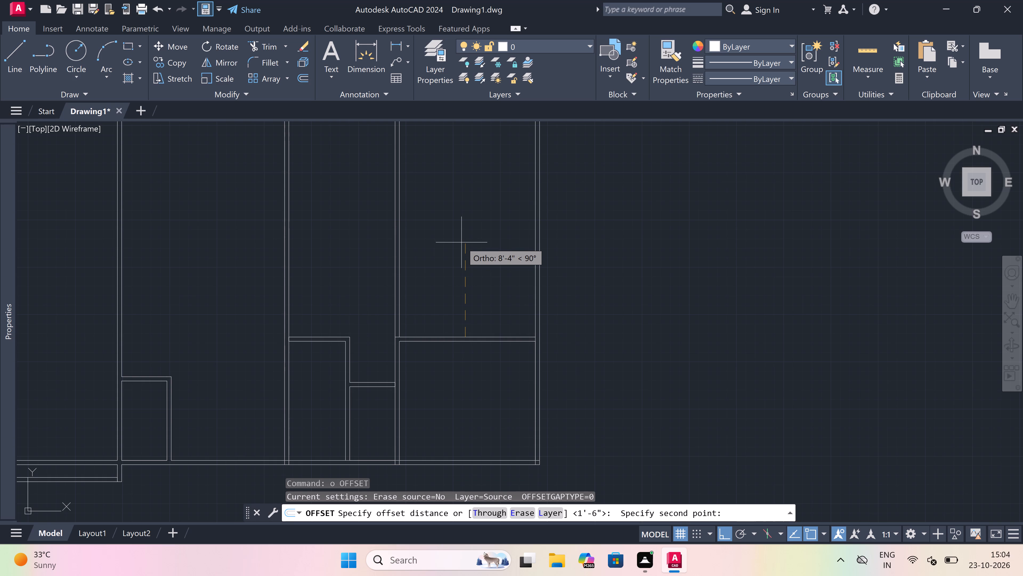
text(3')
key(7)
key(shift+quotedbl)
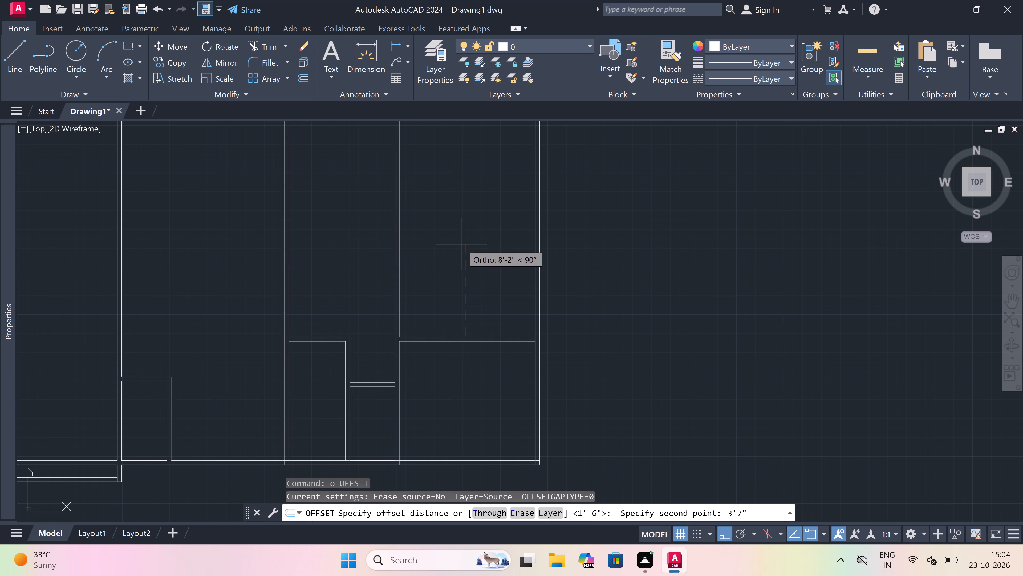
key(space)
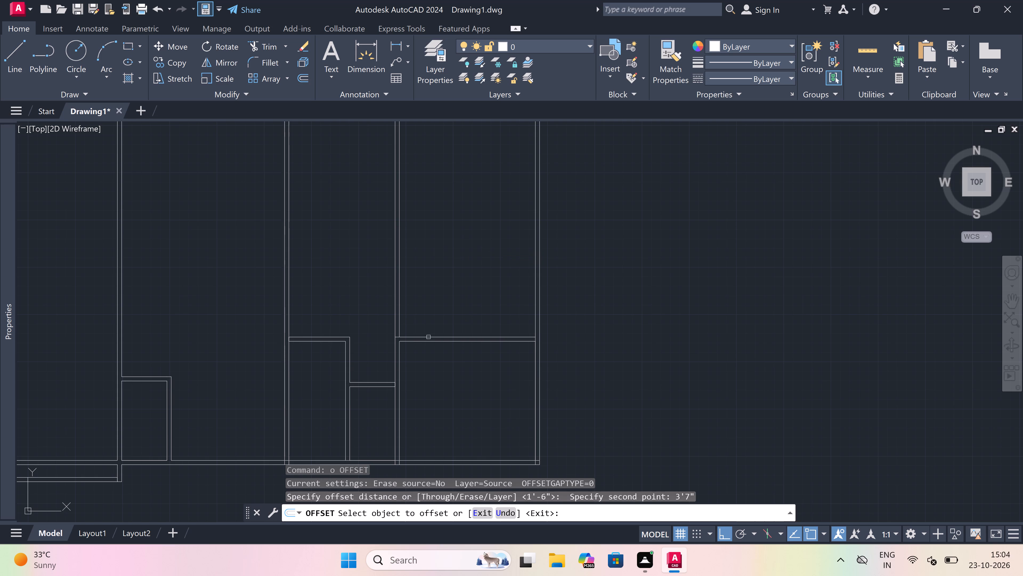
drag(429, 336, 429, 322)
click(429, 301)
key(Escape)
Offset this new line 4.5" upward to form the second face of another cross wall.
key(space)
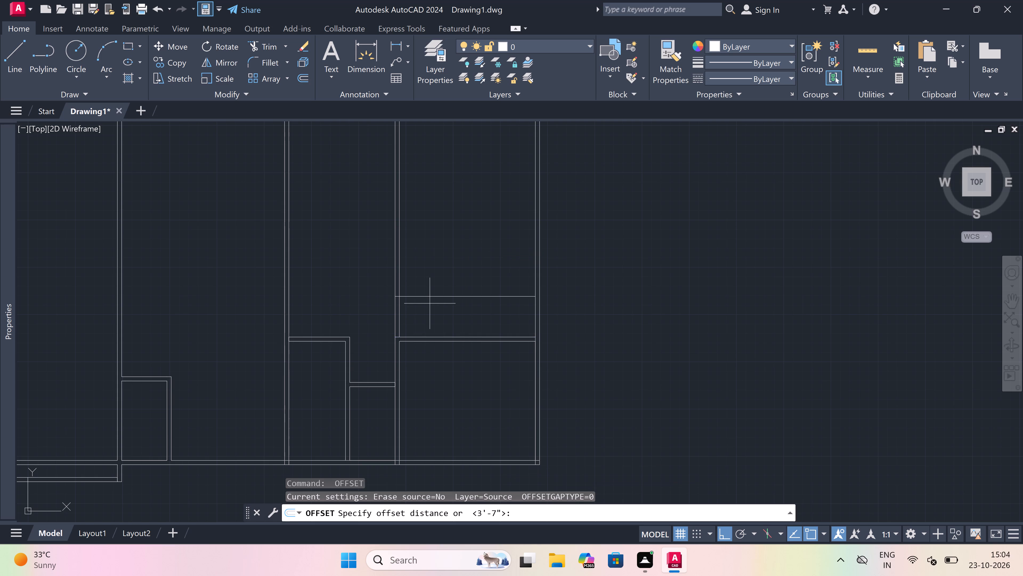
drag(435, 294, 435, 284)
text(4.5")
key(space)
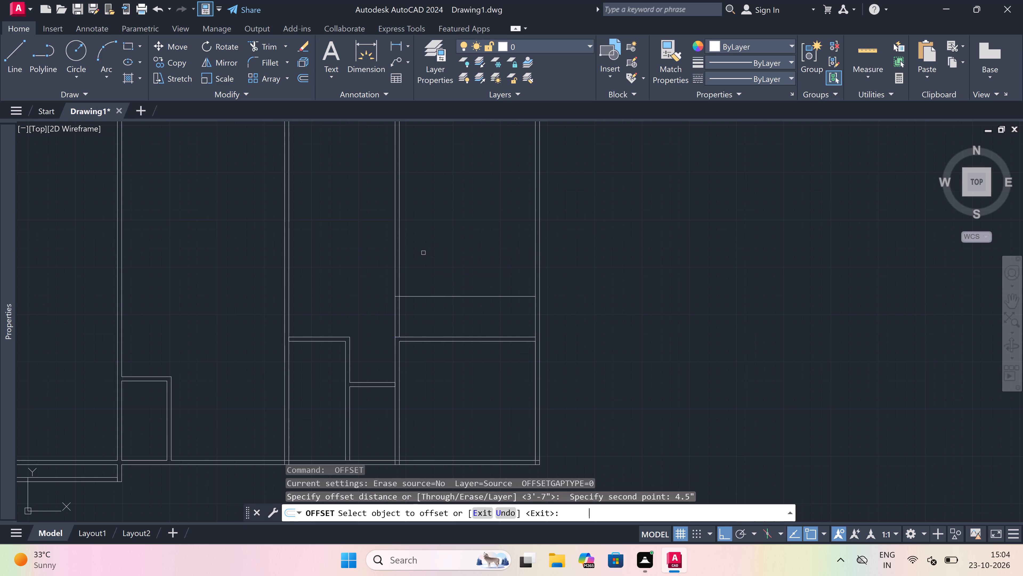
drag(431, 294, 431, 284)
click(431, 274)
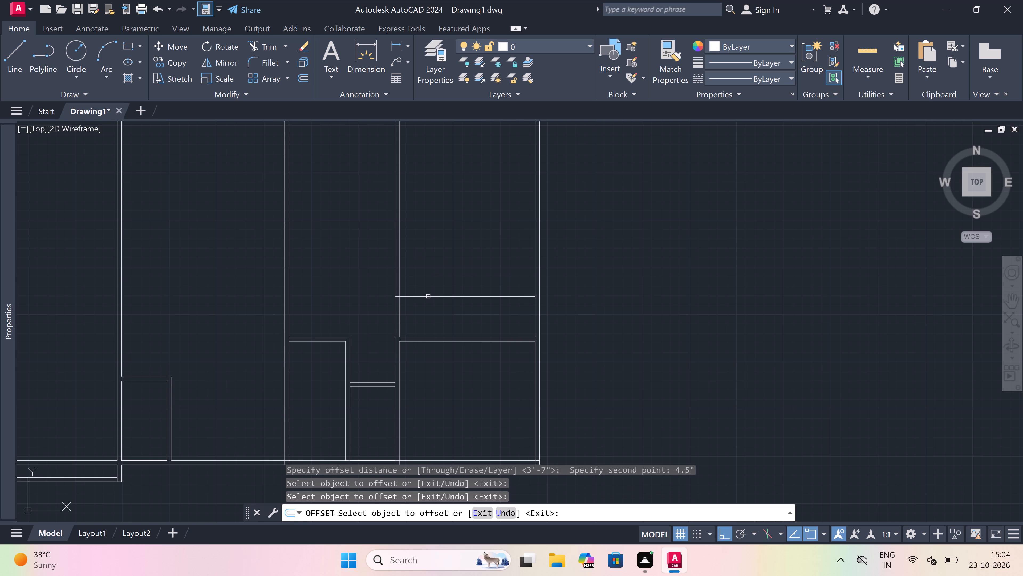
drag(428, 296, 424, 268)
drag(424, 256, 424, 259)
key(Escape)
Offset the topmost cross wall line between the fifth long wall and the rightmost wall 10' upward.
key(space)
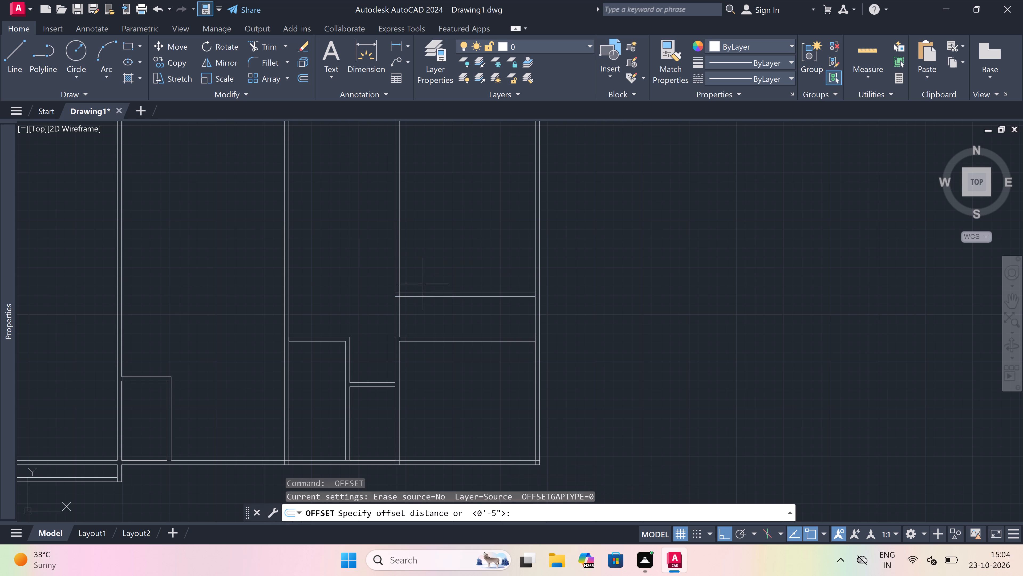
drag(423, 293, 423, 270)
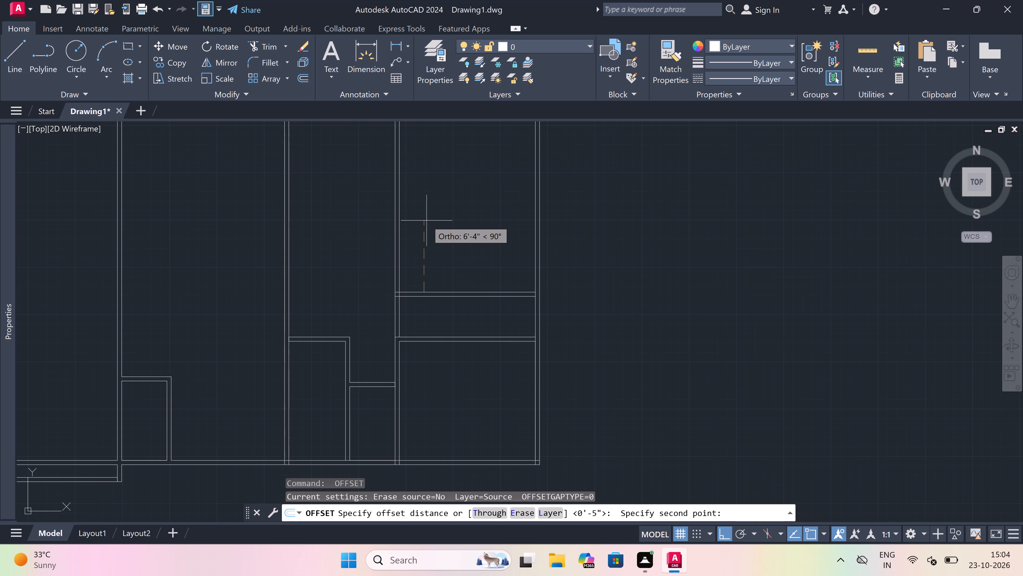
key(1)
text(0')
key(space)
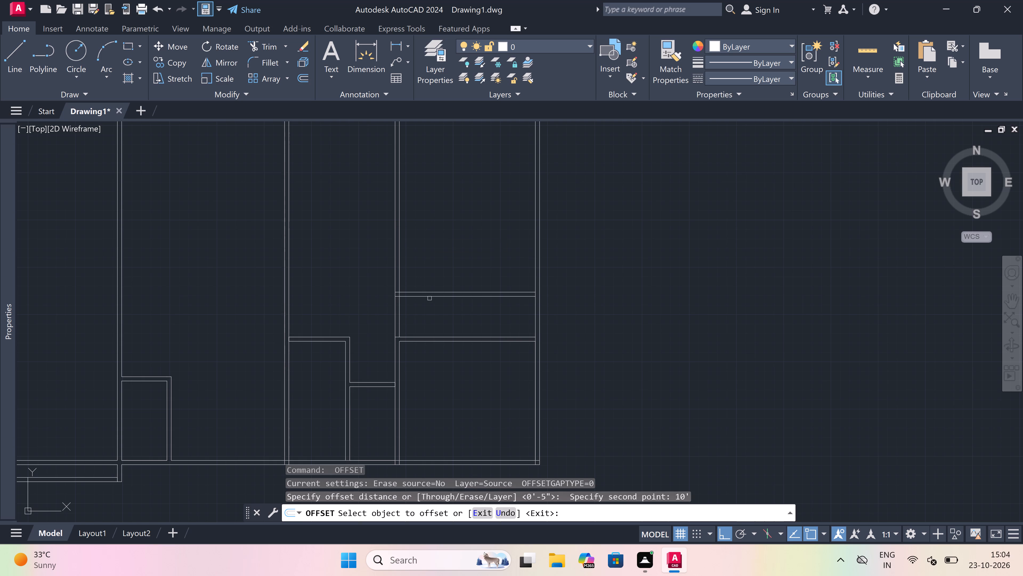
drag(431, 292, 434, 265)
click(439, 230)
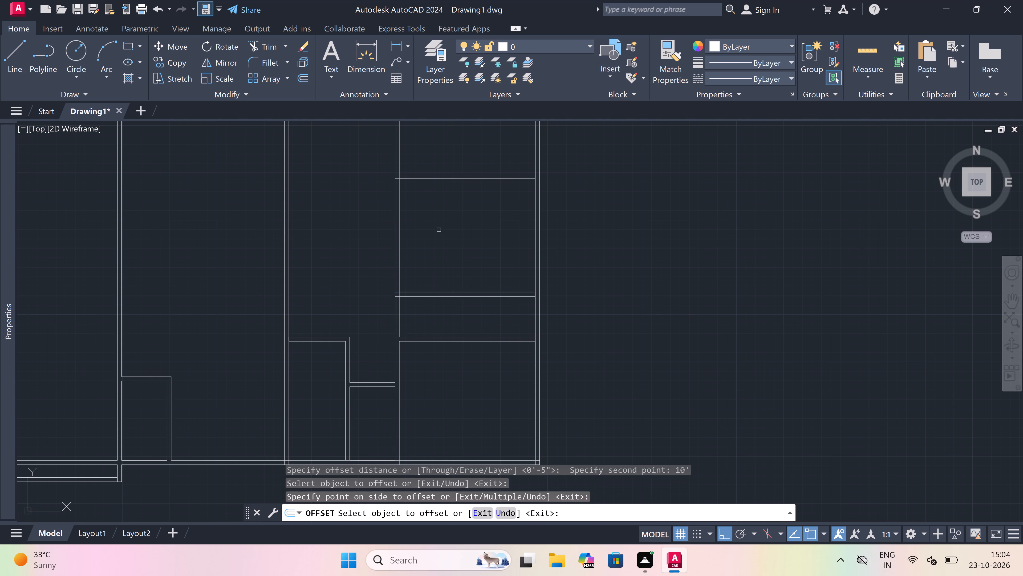
scroll(439, 230, down, 1)
key(Escape)
Offset this new line 4.5" upward to form the second face of the cross wall.
key(space)
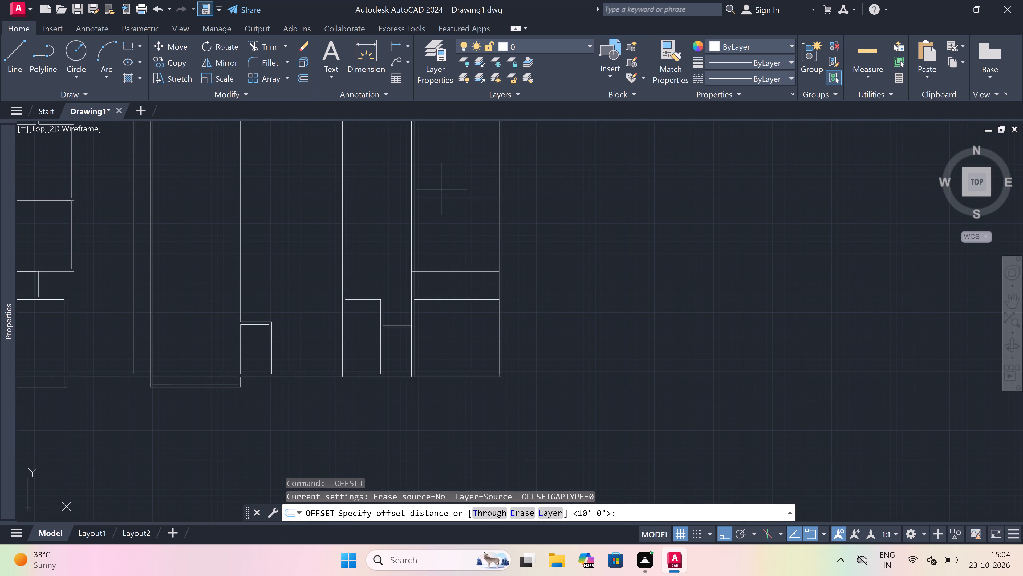
click(441, 198)
scroll(440, 179, up, 4)
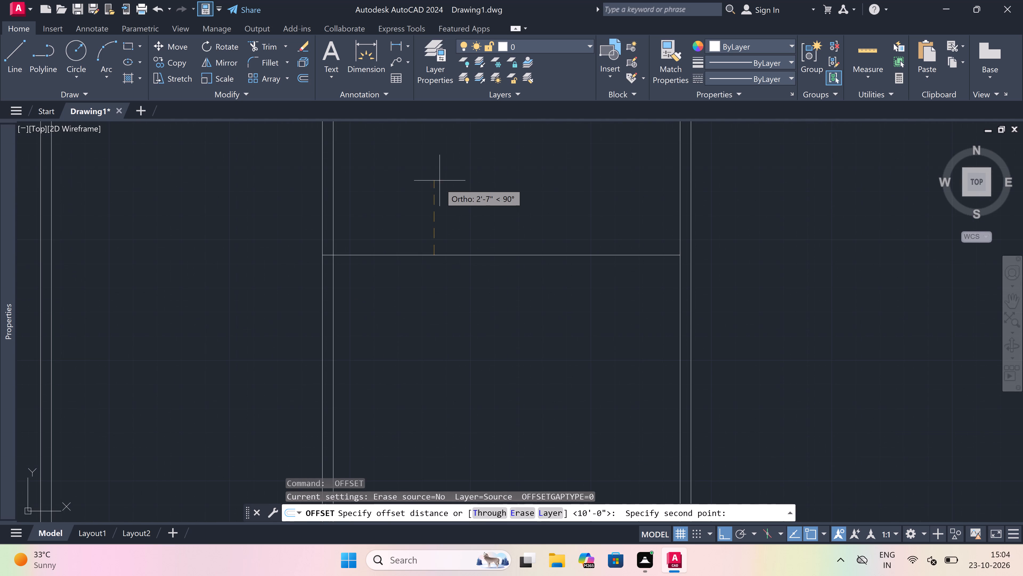
text(4.5")
key(space)
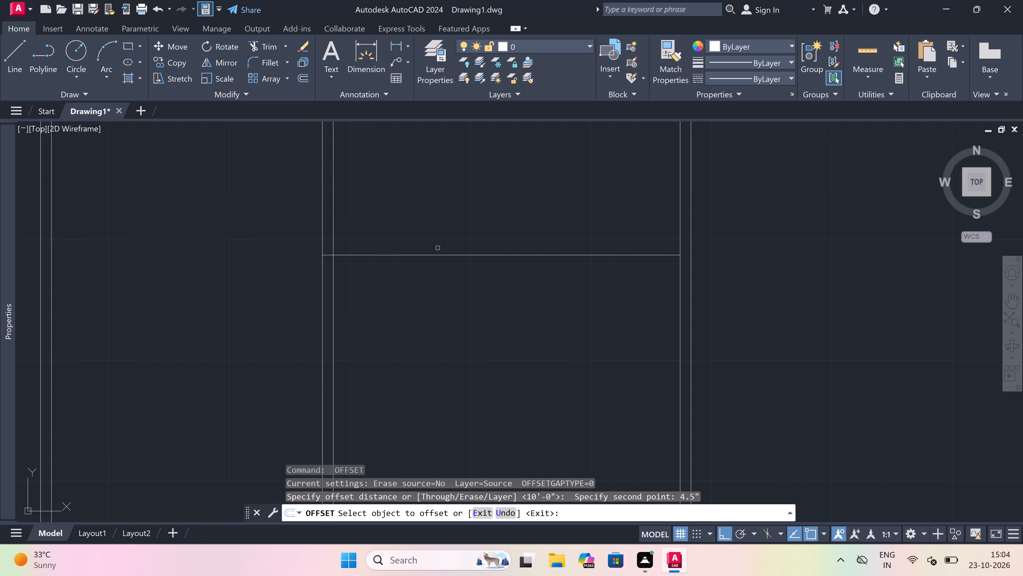
drag(433, 253, 433, 226)
click(432, 202)
scroll(457, 222, down, 5)
scroll(448, 191, up, 2)
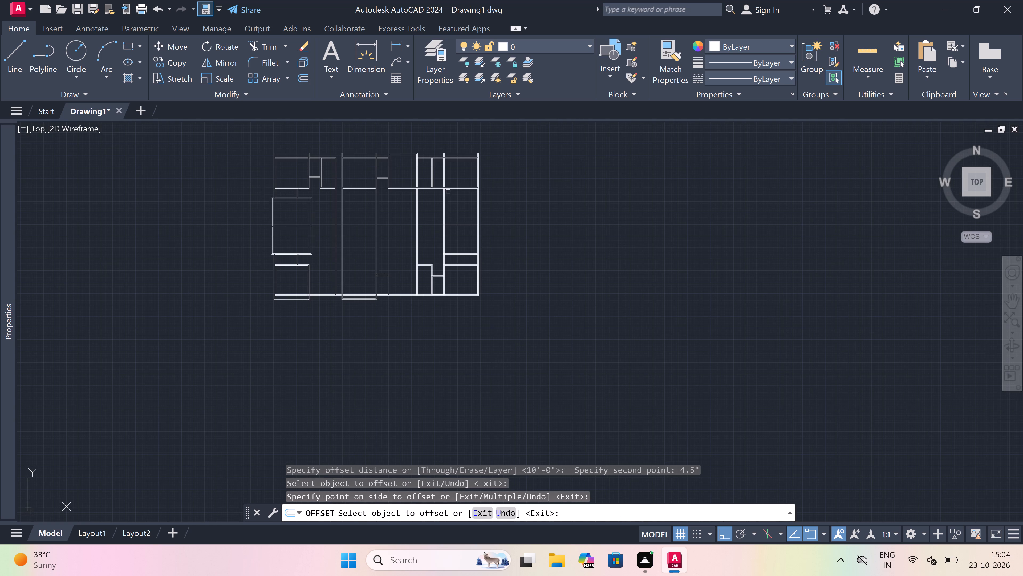
key(Escape)
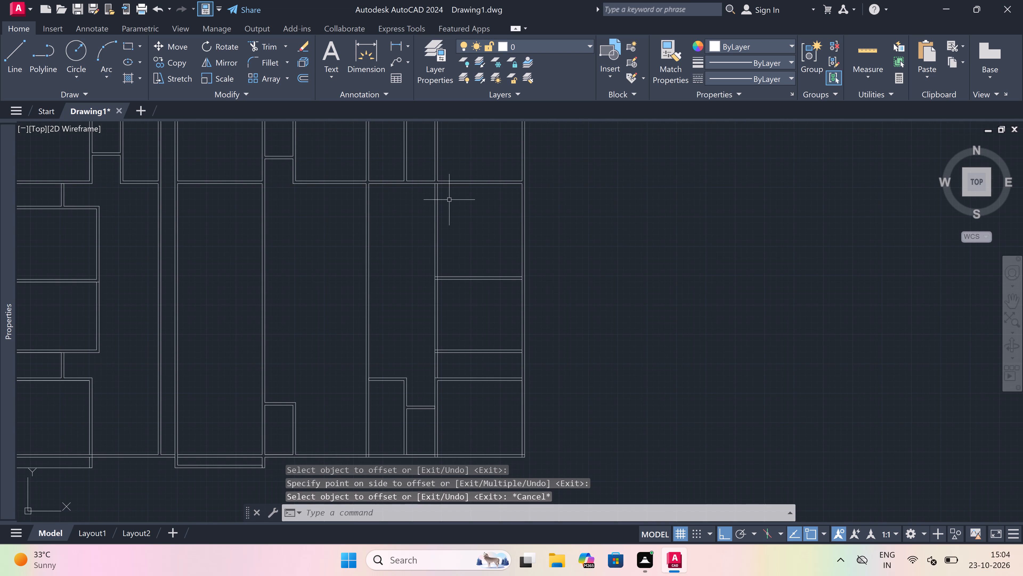
Offset the lower line of the horizontal wall below the top rooms 3'7" downward at the right-hand bay.
key(space)
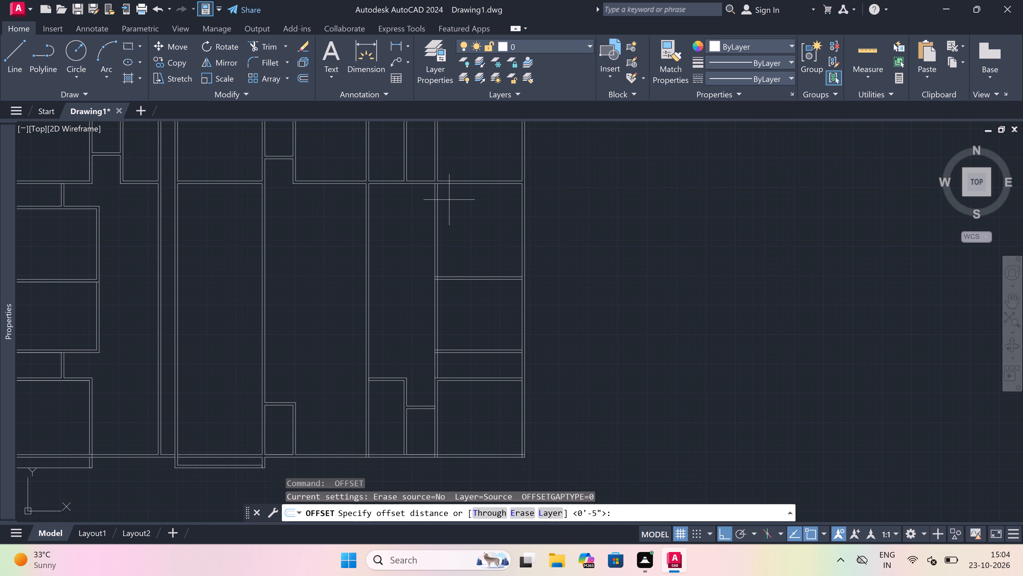
scroll(449, 200, down, 3)
scroll(445, 167, up, 4)
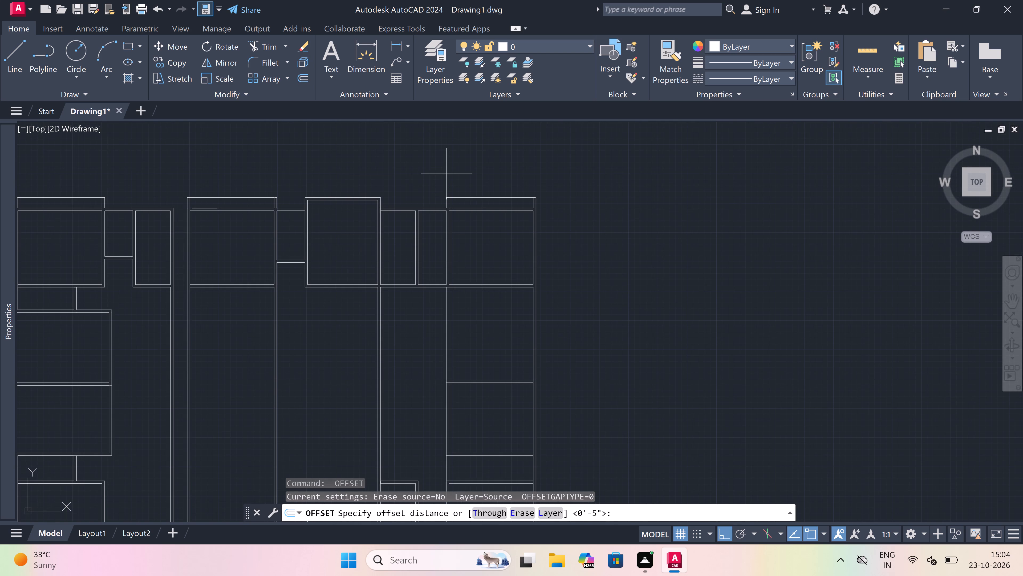
scroll(446, 189, up, 2)
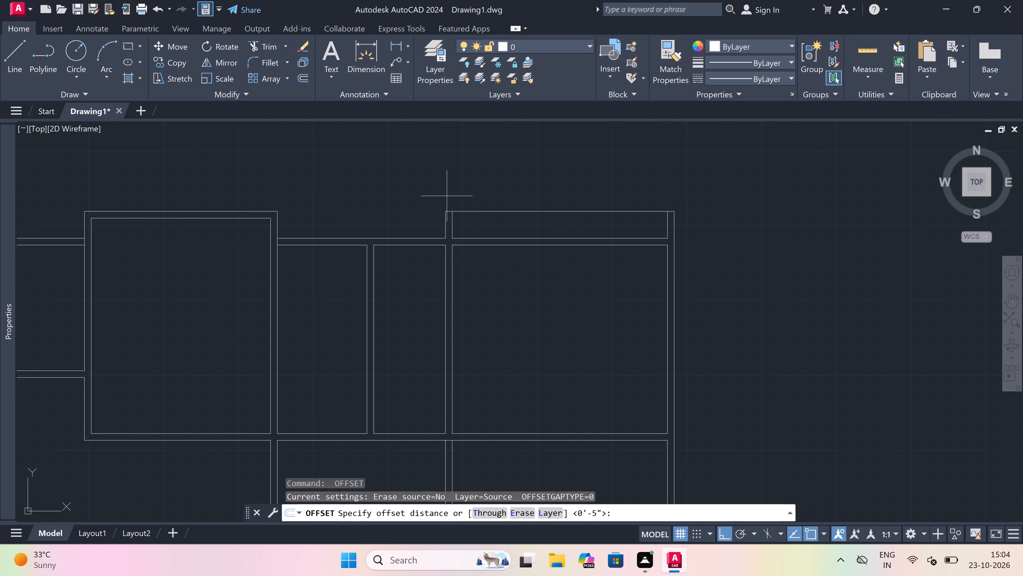
scroll(448, 201, down, 3)
scroll(478, 303, up, 3)
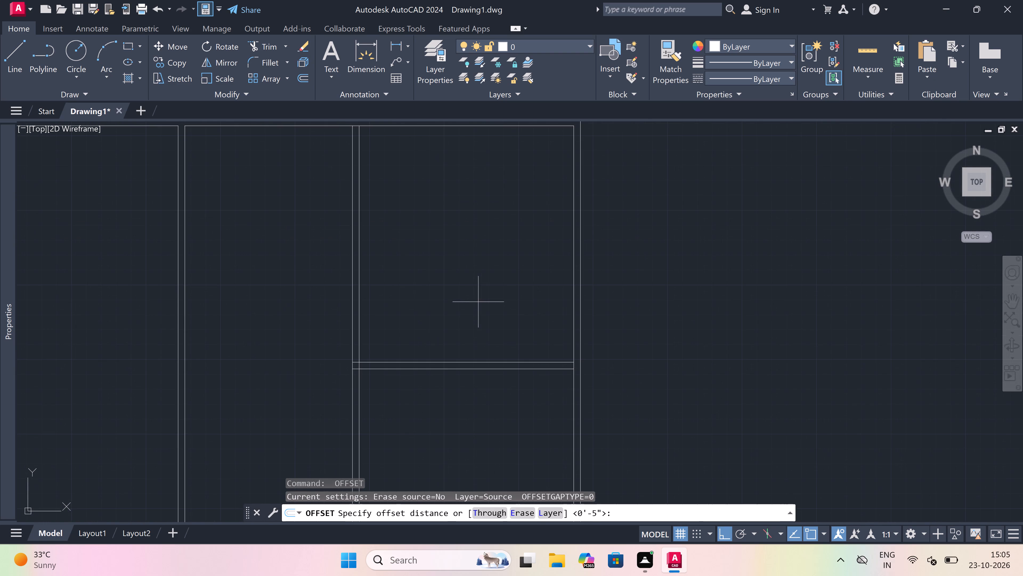
scroll(484, 169, down, 3)
scroll(482, 157, up, 4)
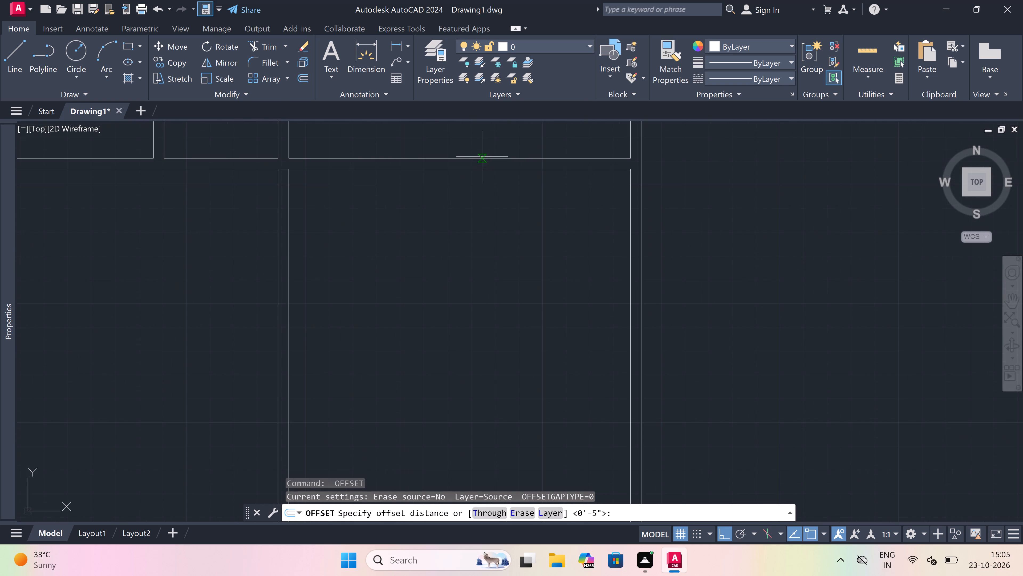
drag(480, 166, 482, 213)
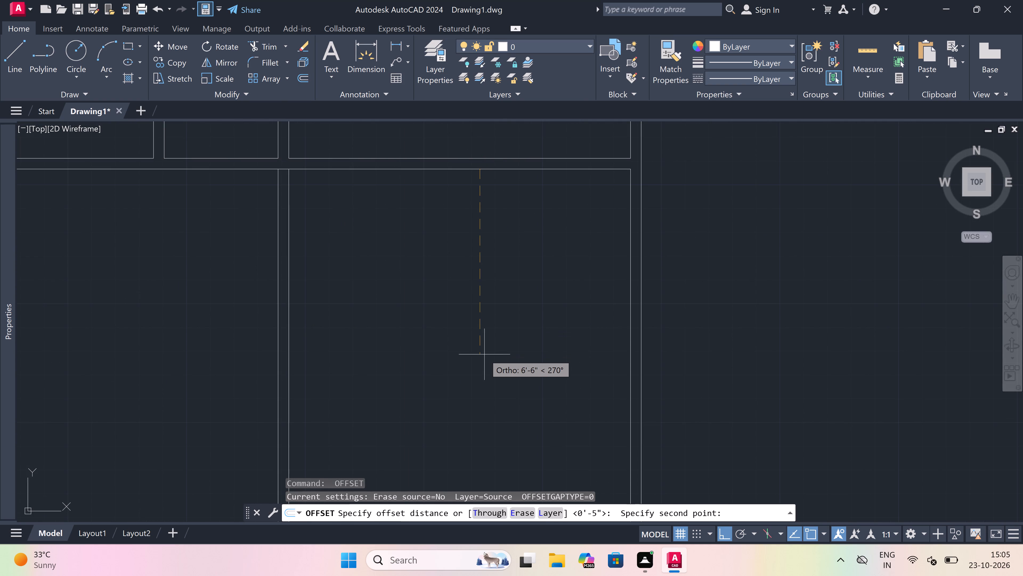
text(3')
text(7")
key(space)
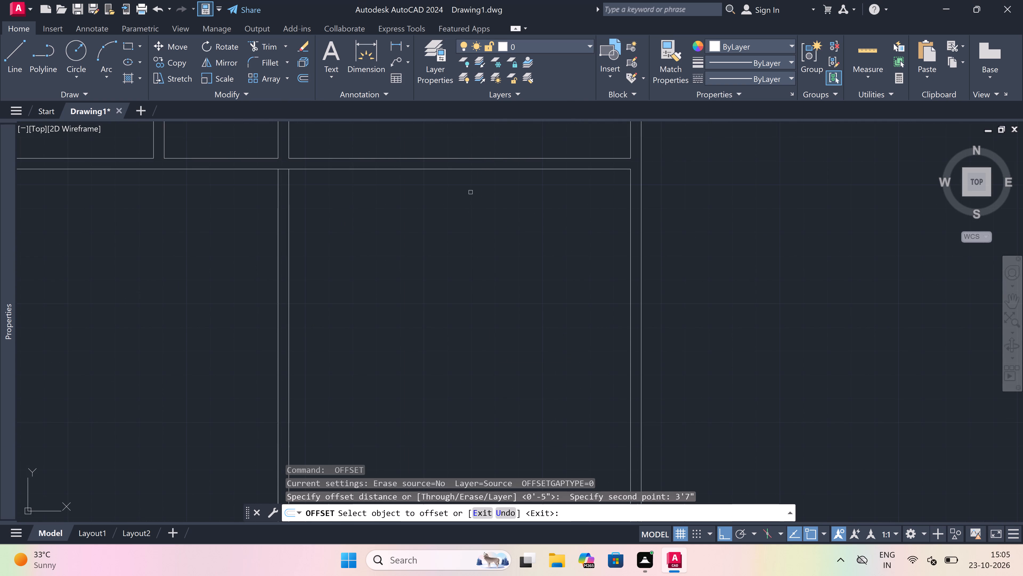
click(464, 169)
click(402, 376)
key(Escape)
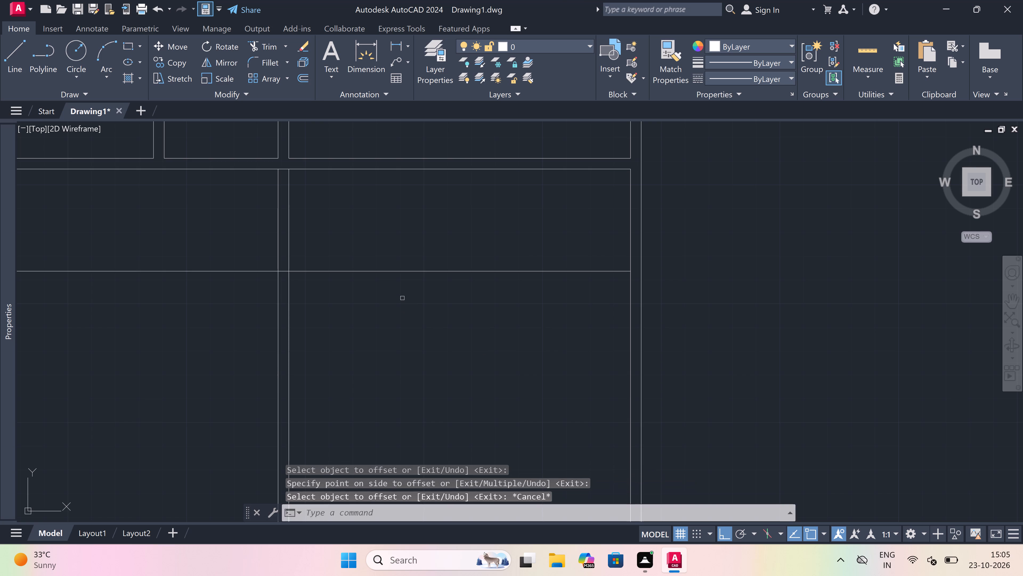
Offset this new line 4.5" downward to form the second face of the upper cross wall.
key(space)
drag(432, 267, 434, 404)
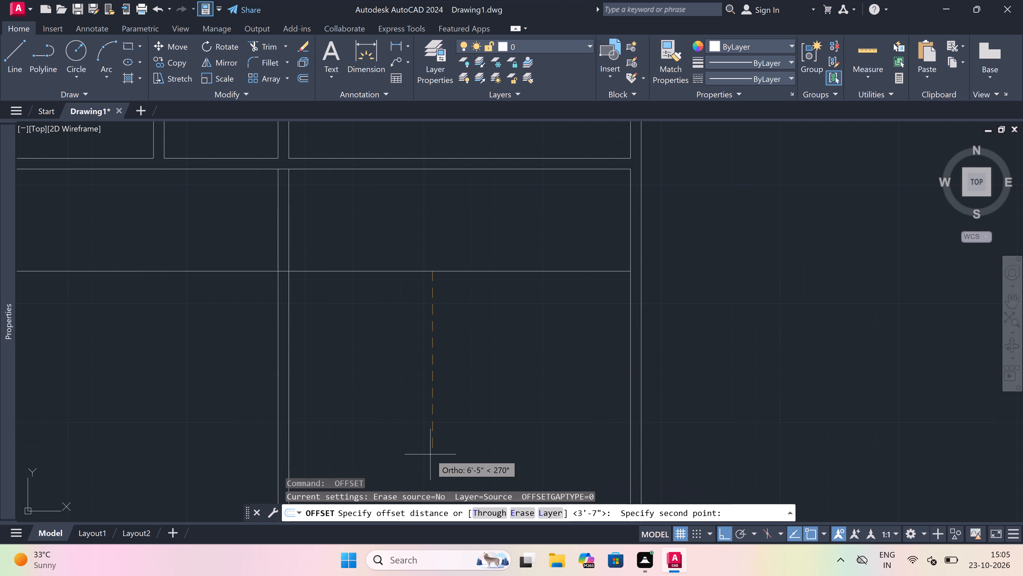
text(.5)
key(shift+quotedbl)
key(BackSpace)
key(BackSpace)
key(BackSpace)
key(BackSpace)
text(4.5")
key(space)
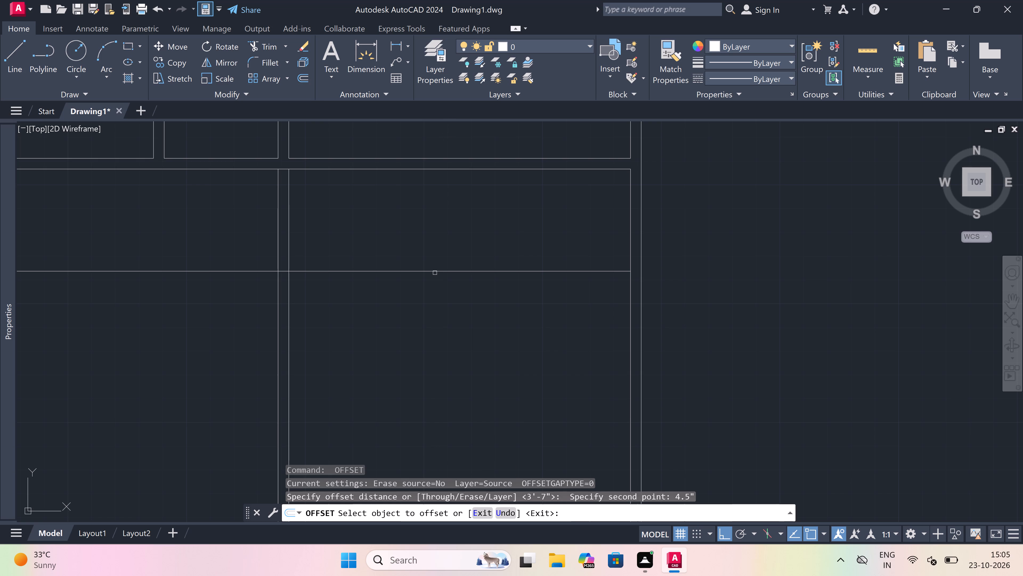
drag(433, 271, 428, 283)
click(402, 368)
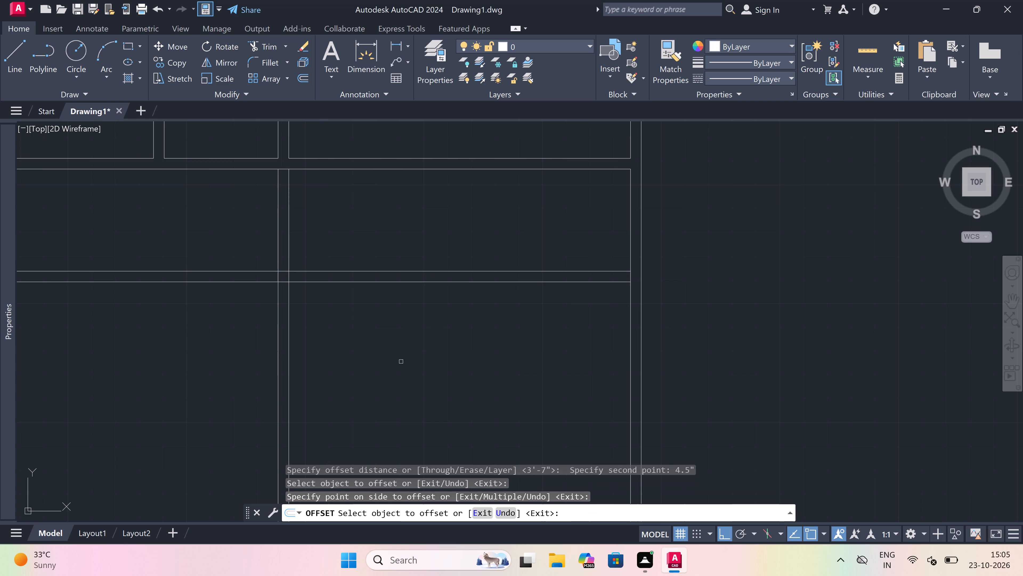
key(Escape)
Trim both lines of the upper cross wall where they run between the fourth and fifth long walls.
text(tr)
key(space)
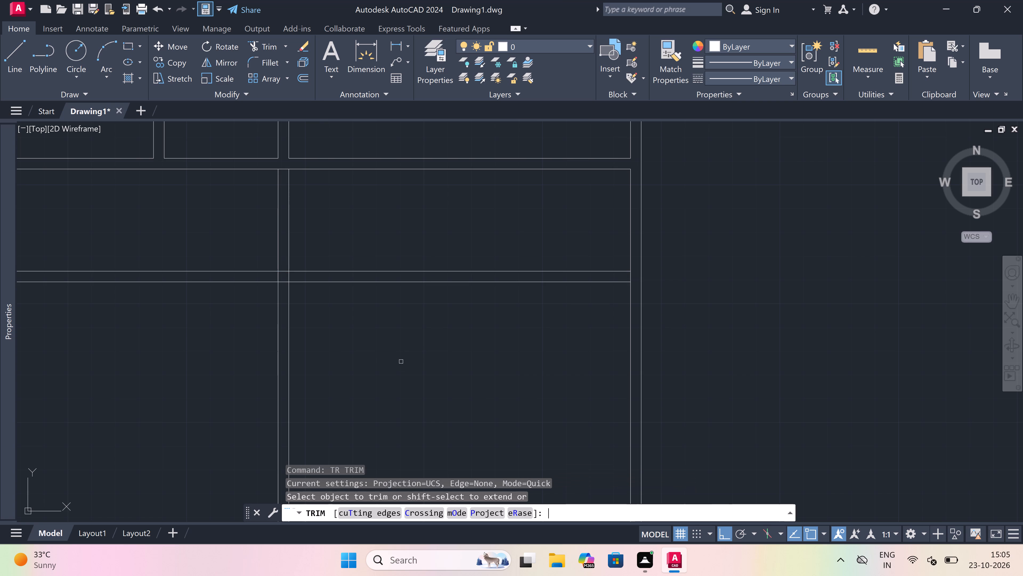
scroll(399, 362, down, 3)
scroll(296, 335, up, 1)
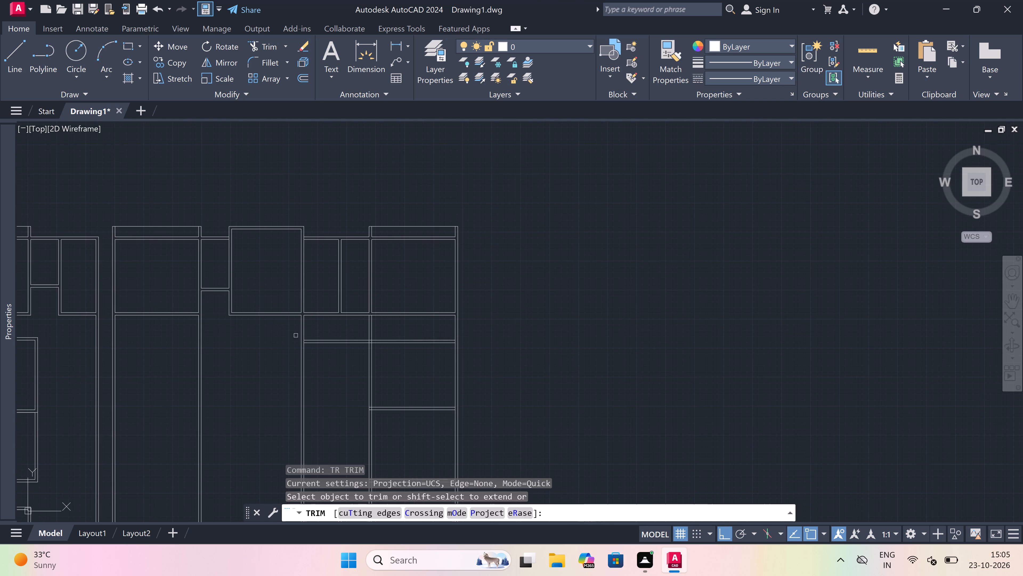
click(345, 358)
drag(343, 340, 343, 343)
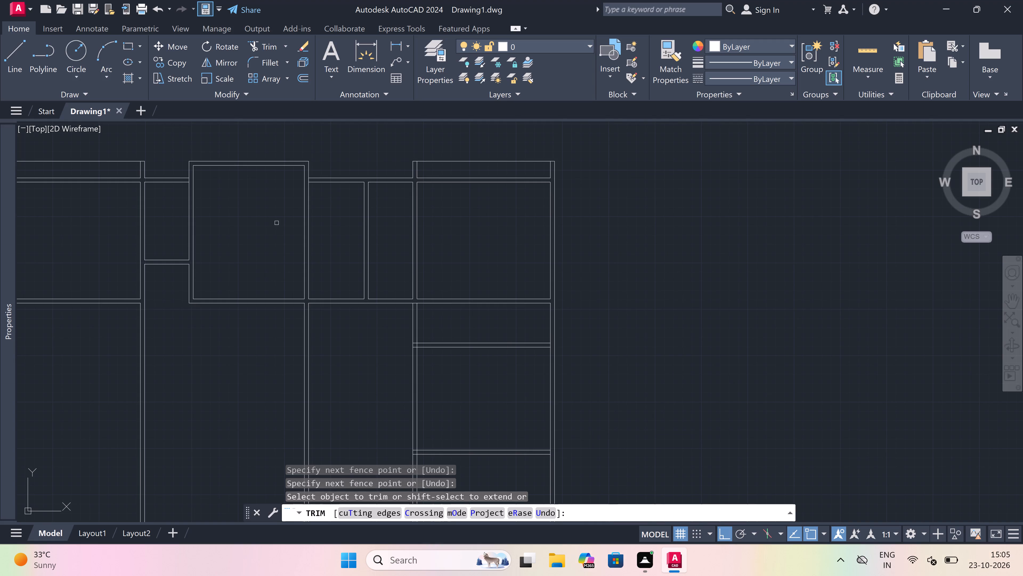
Trim both faces of the fifth long wall between the upper cross wall and the horizontal wall above it.
scroll(409, 345, up, 3)
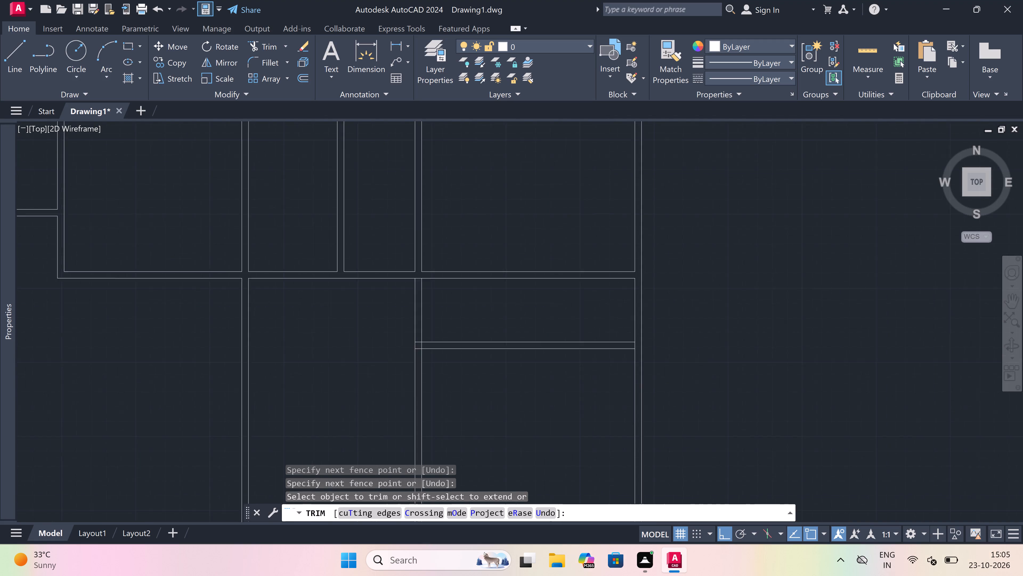
scroll(413, 350, up, 1)
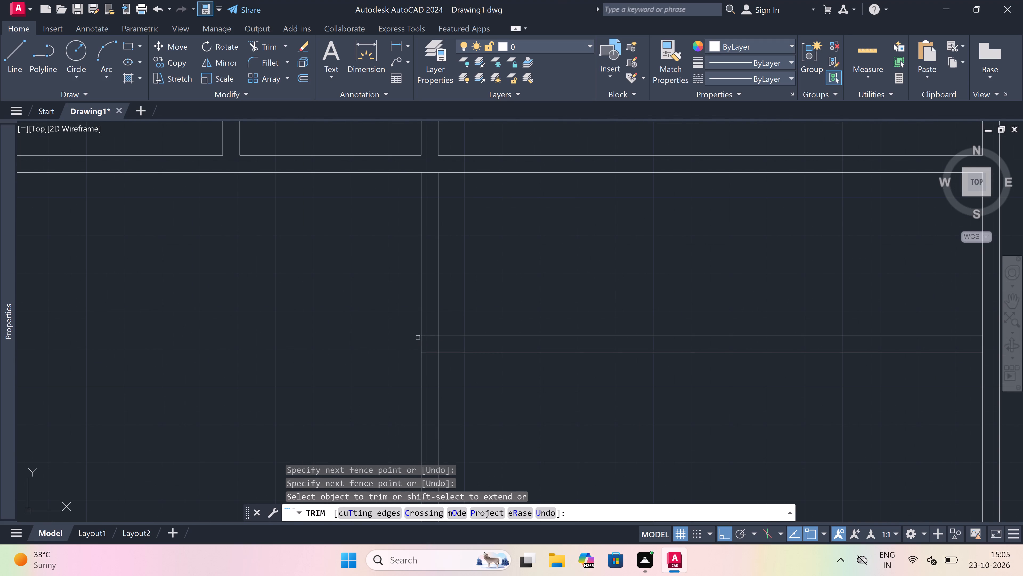
drag(481, 289, 427, 291)
drag(298, 296, 340, 301)
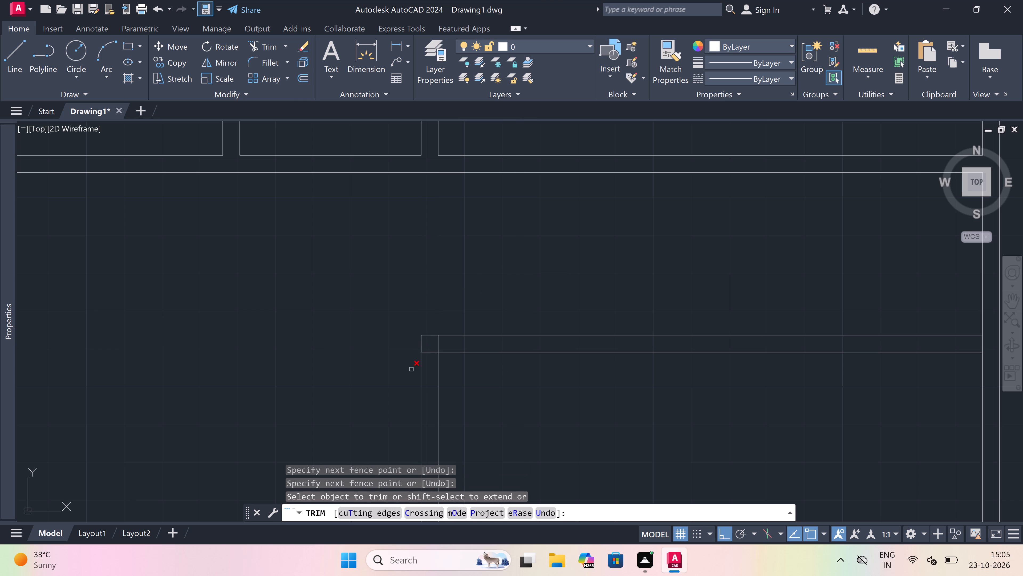
Trim the two overlapping line ends inside the corner where the upper cross wall meets the fifth long wall.
scroll(426, 358, up, 2)
click(430, 349)
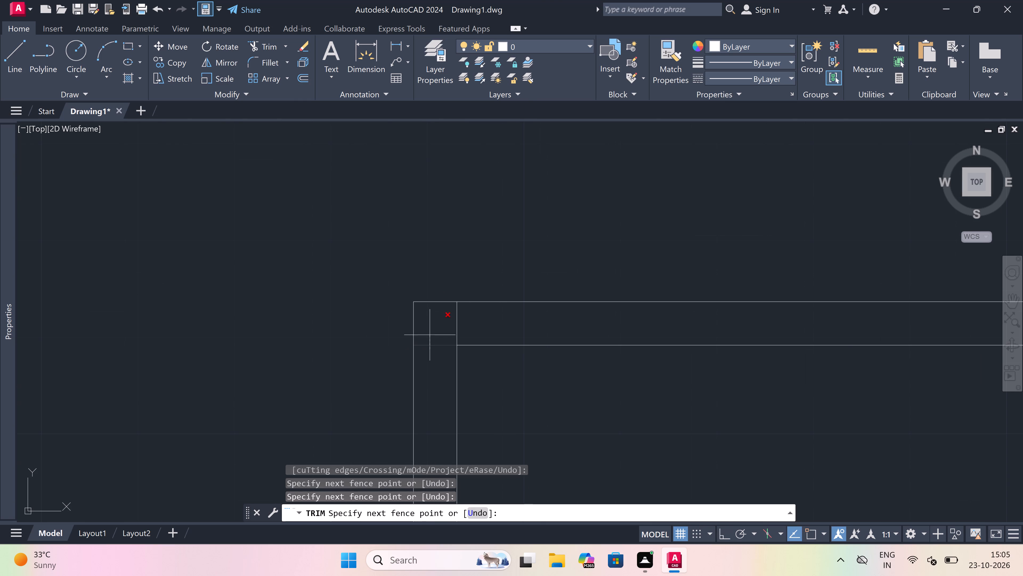
click(463, 316)
key(Escape)
scroll(382, 334, down, 2)
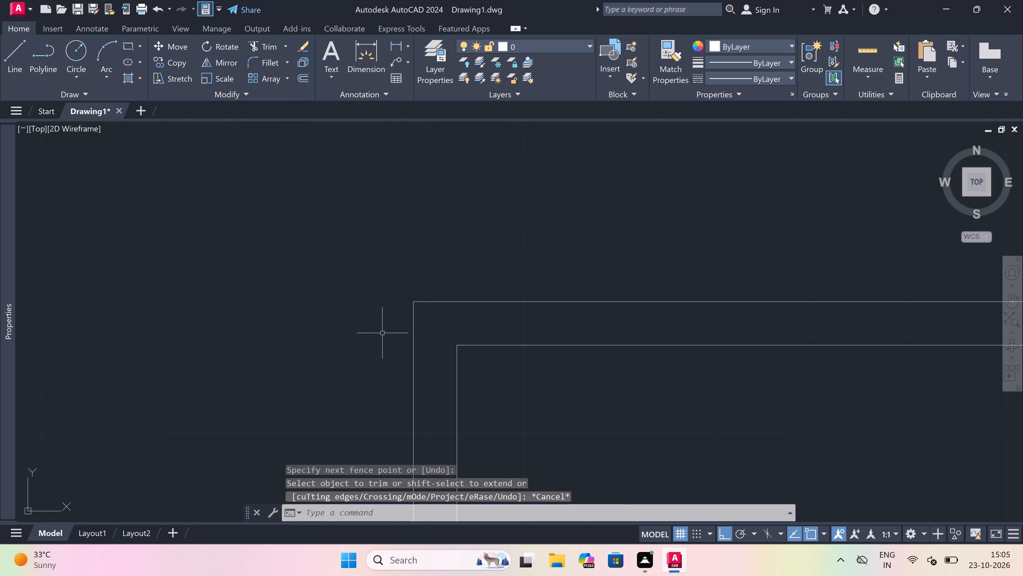
scroll(382, 334, down, 3)
Trim the rightmost wall's inner face between the upper cross wall's two lines to open the junction.
key(space)
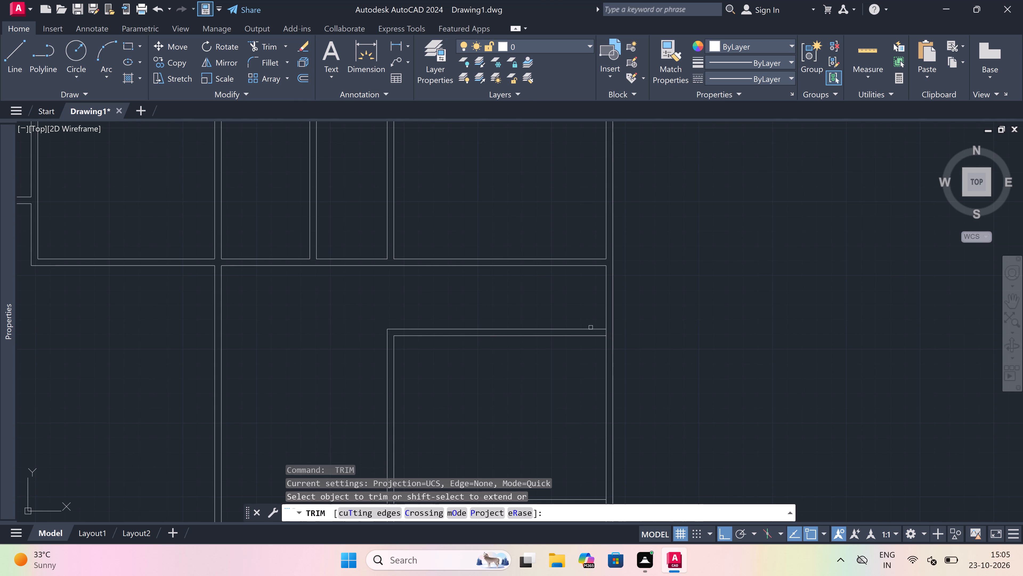
scroll(591, 327, up, 2)
scroll(631, 346, up, 3)
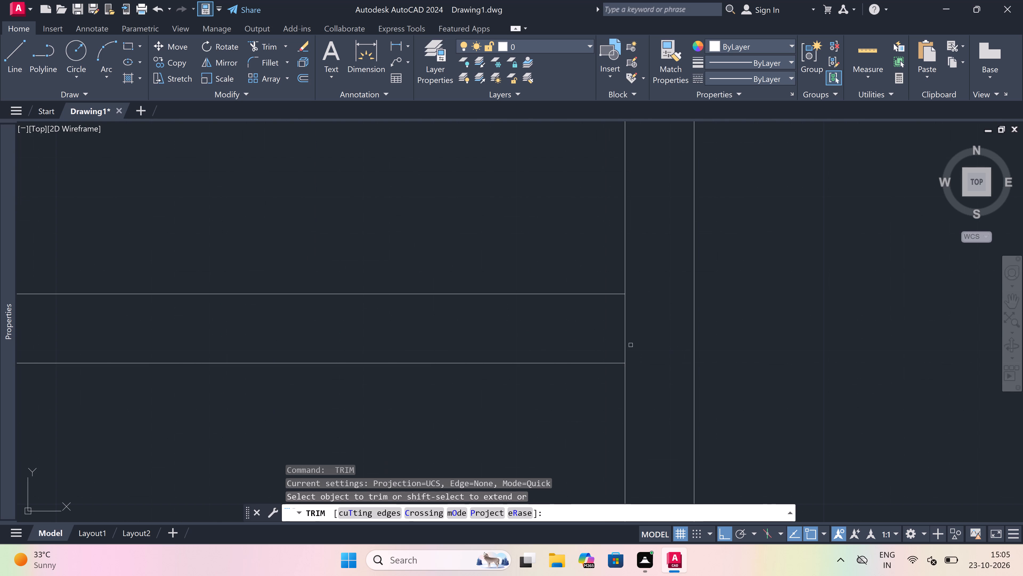
click(628, 340)
click(607, 336)
key(Escape)
scroll(607, 336, down, 3)
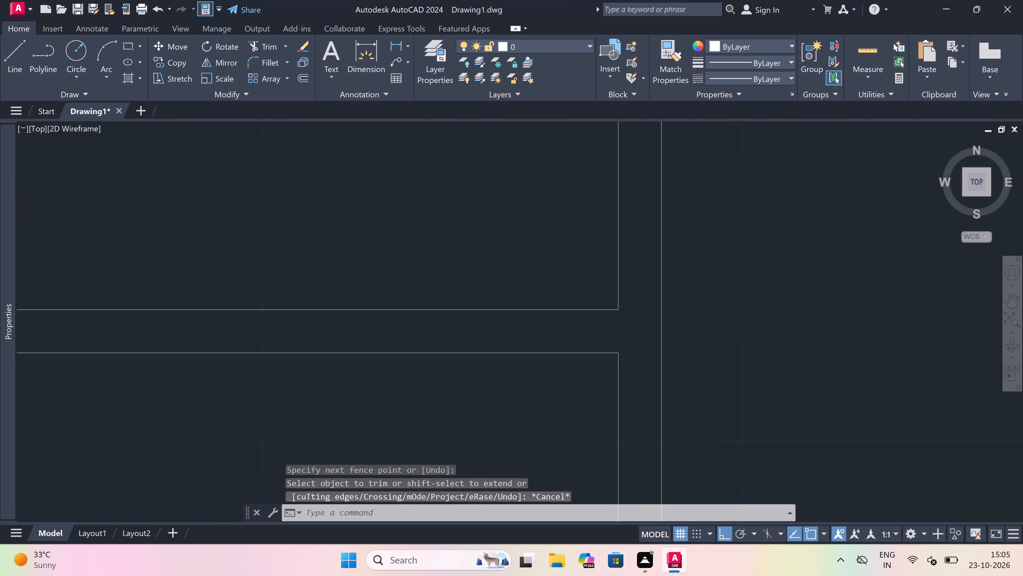
Offset the rightmost wall's inner face 8' inward, between the upper cross wall and the horizontal wall above it.
scroll(607, 336, down, 2)
scroll(561, 297, up, 1)
text(o)
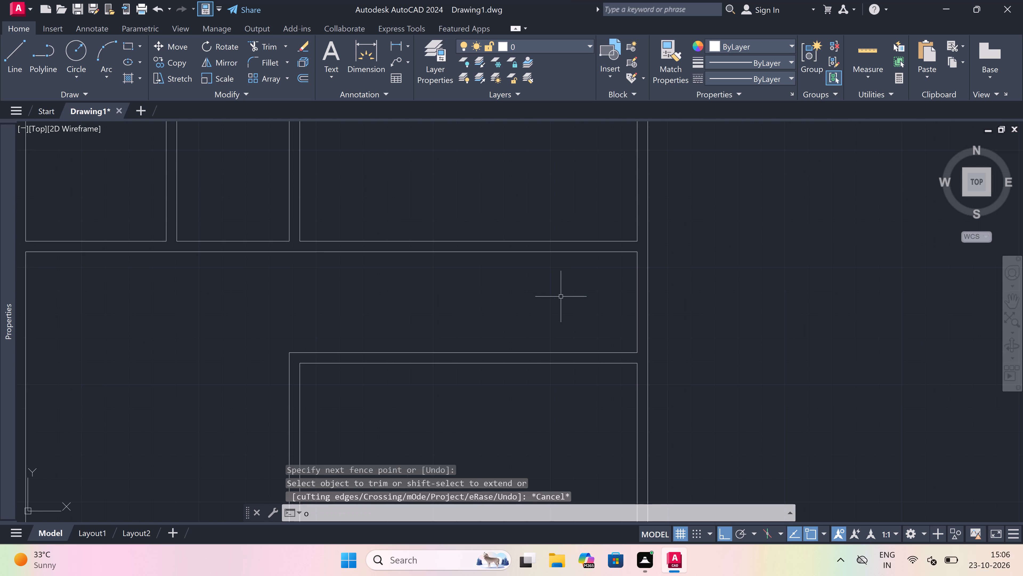
key(space)
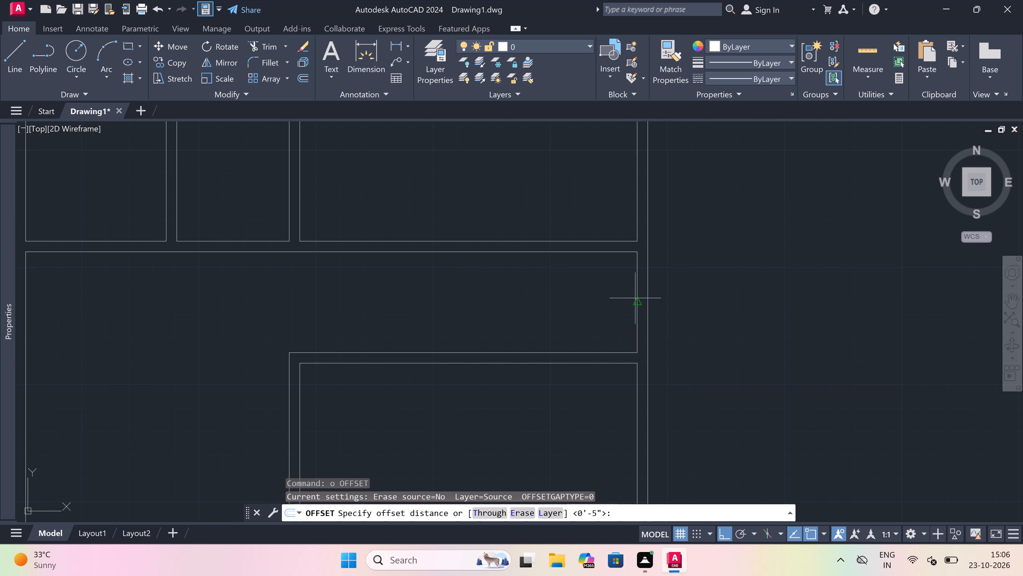
drag(637, 294, 621, 294)
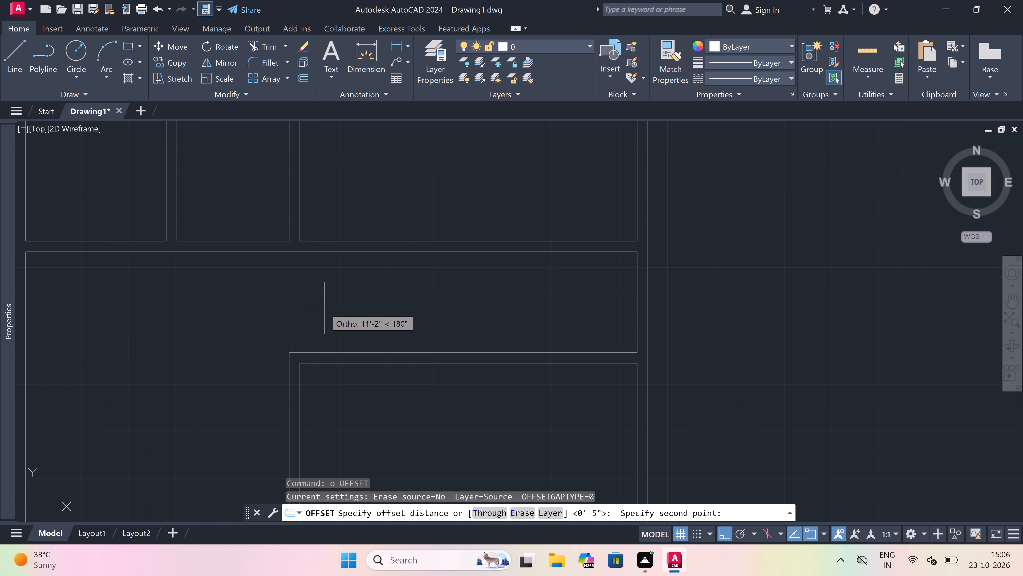
text(8')
key(space)
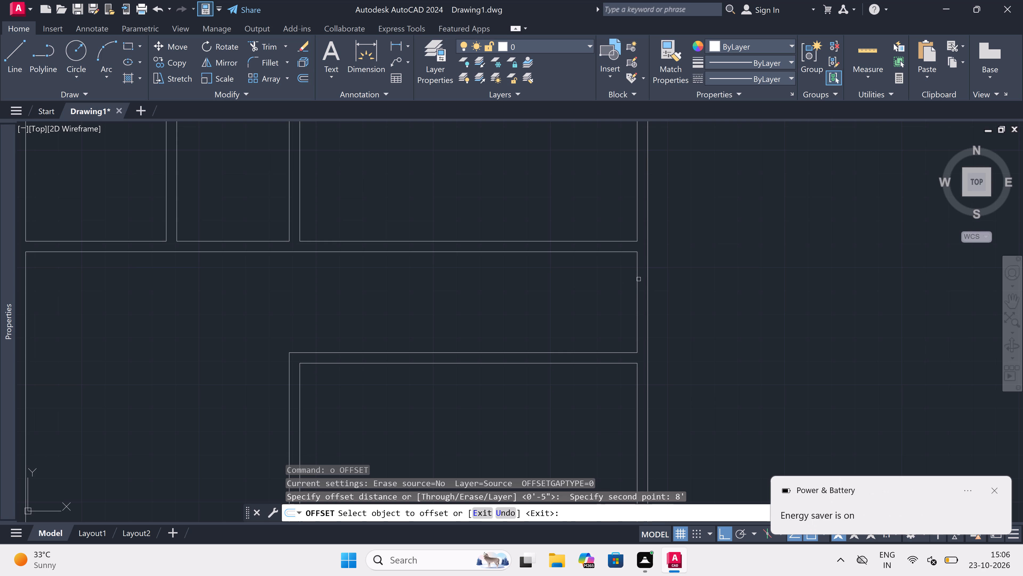
drag(636, 279, 604, 278)
click(449, 278)
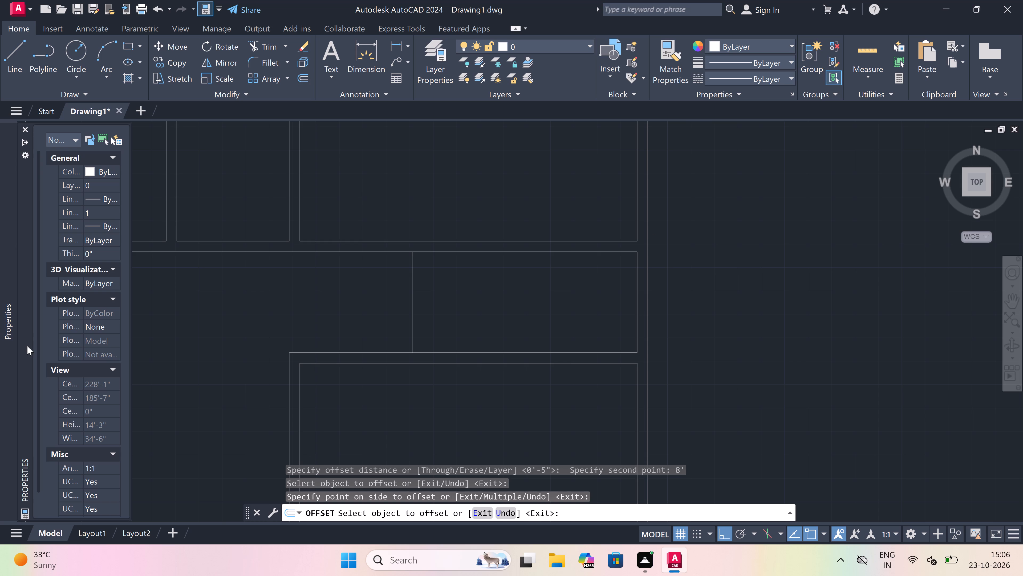
key(Escape)
key(space)
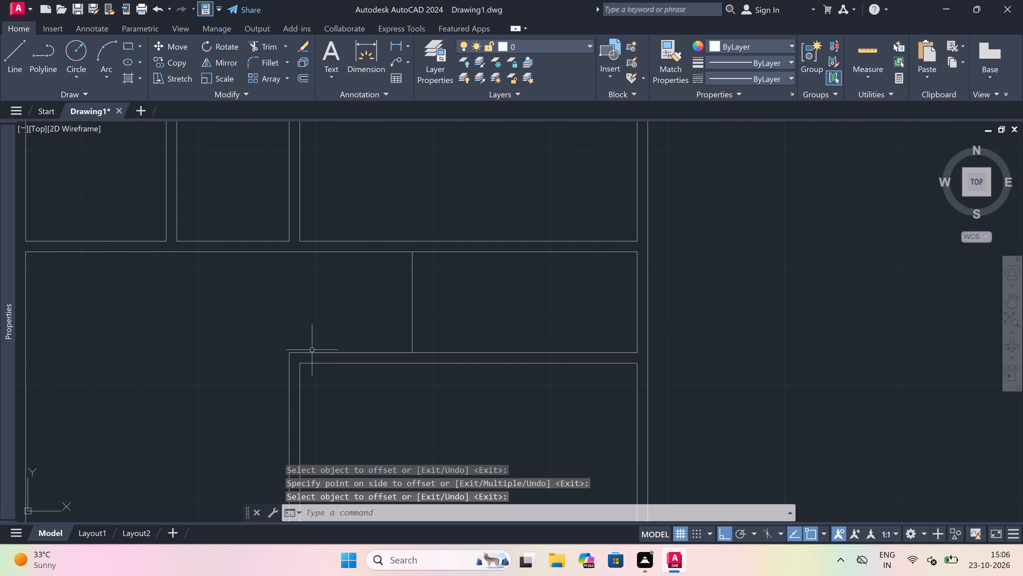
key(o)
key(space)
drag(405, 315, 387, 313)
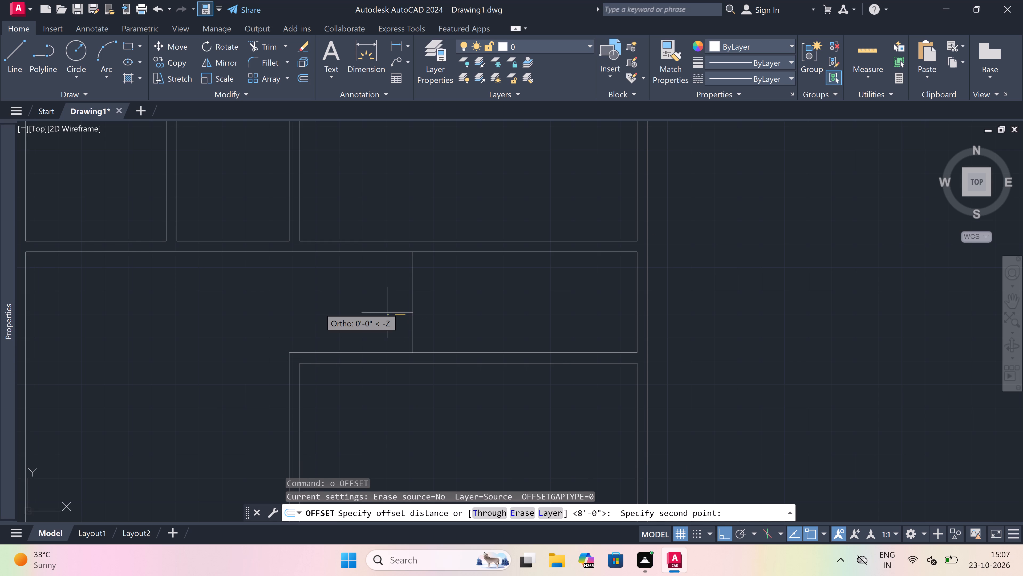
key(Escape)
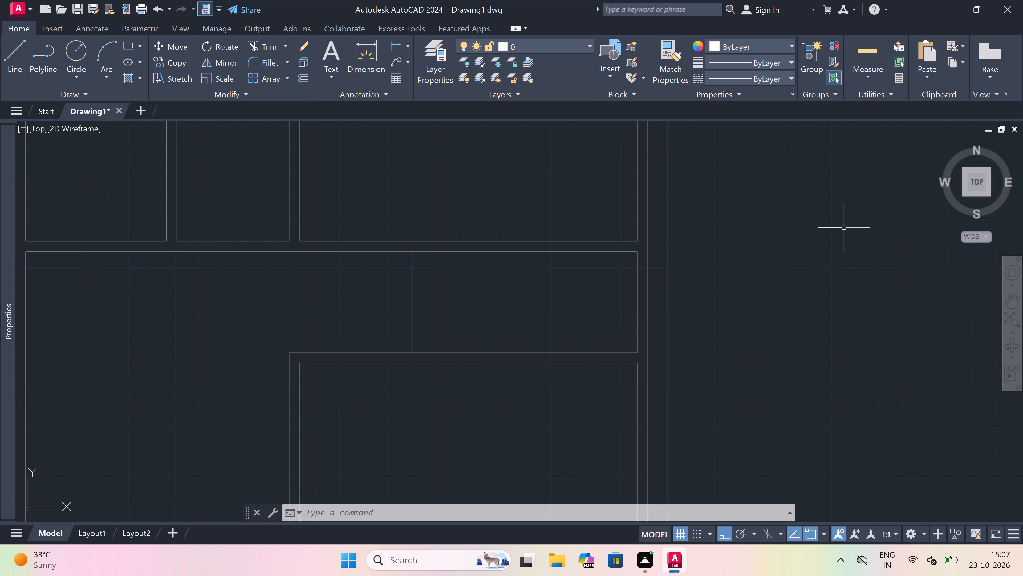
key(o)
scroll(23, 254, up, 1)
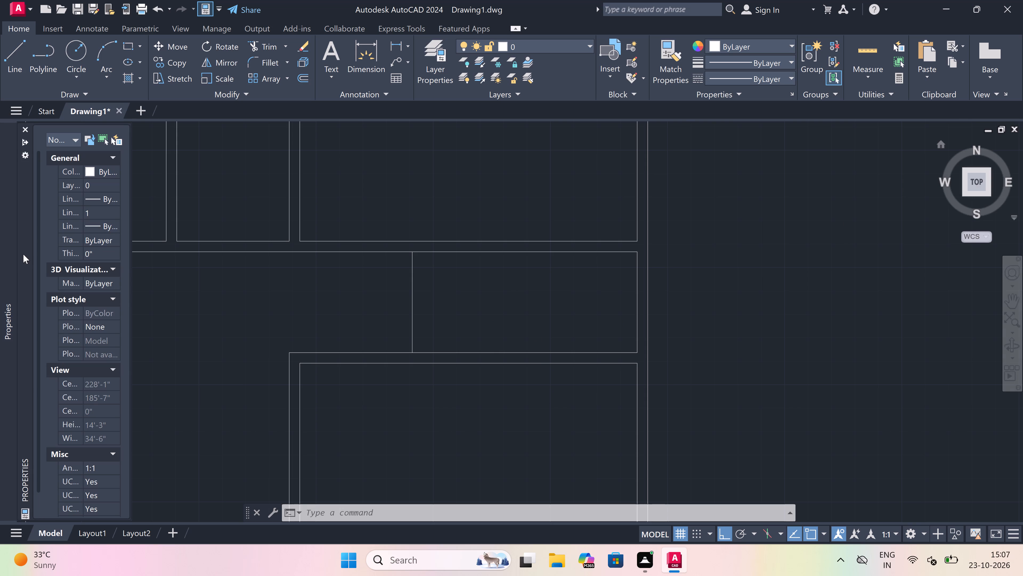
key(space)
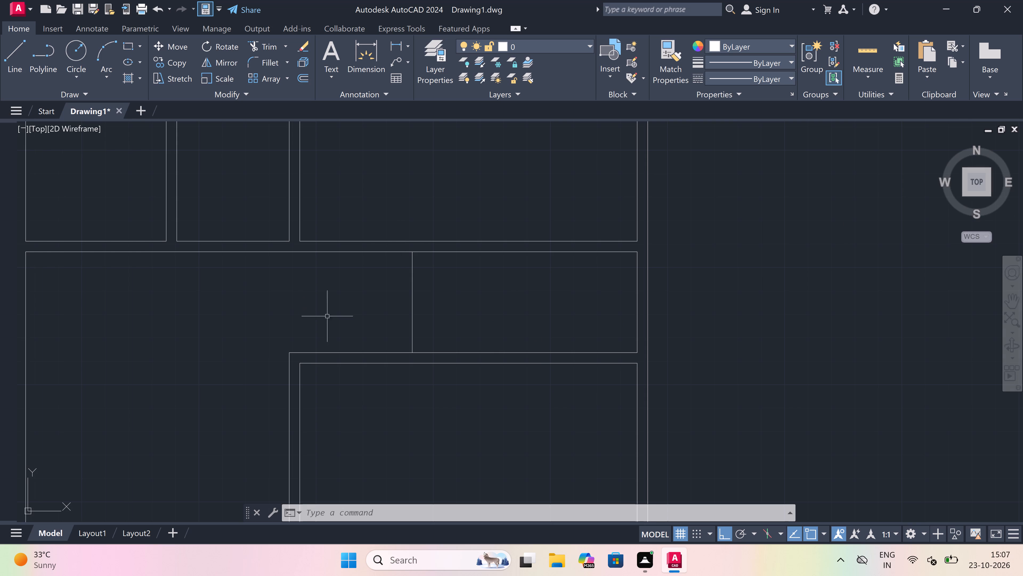
Offset the new vertical partition line above the upper cross wall by 4.5", away from the rightmost wall.
text(o)
key(space)
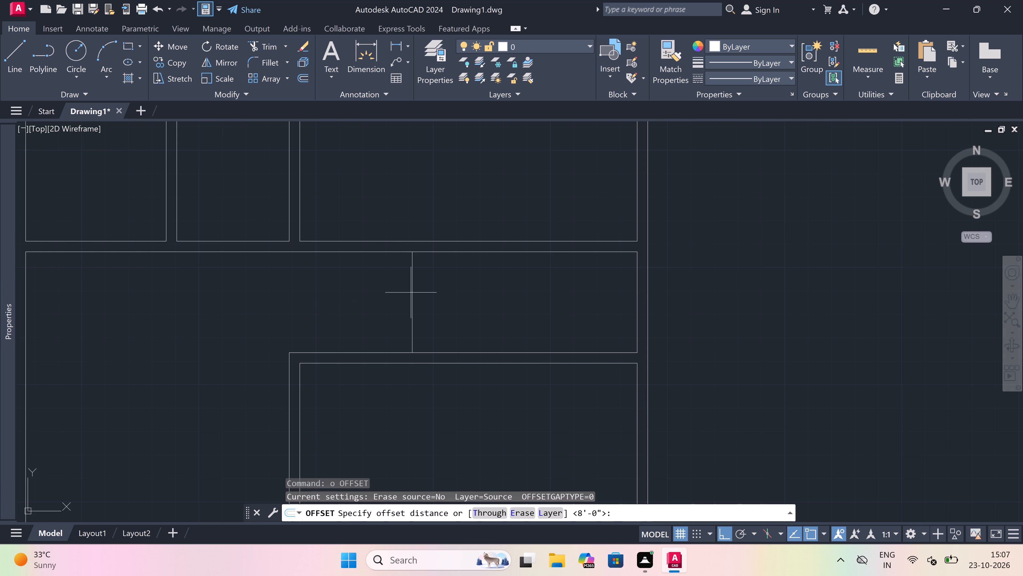
drag(417, 289, 409, 289)
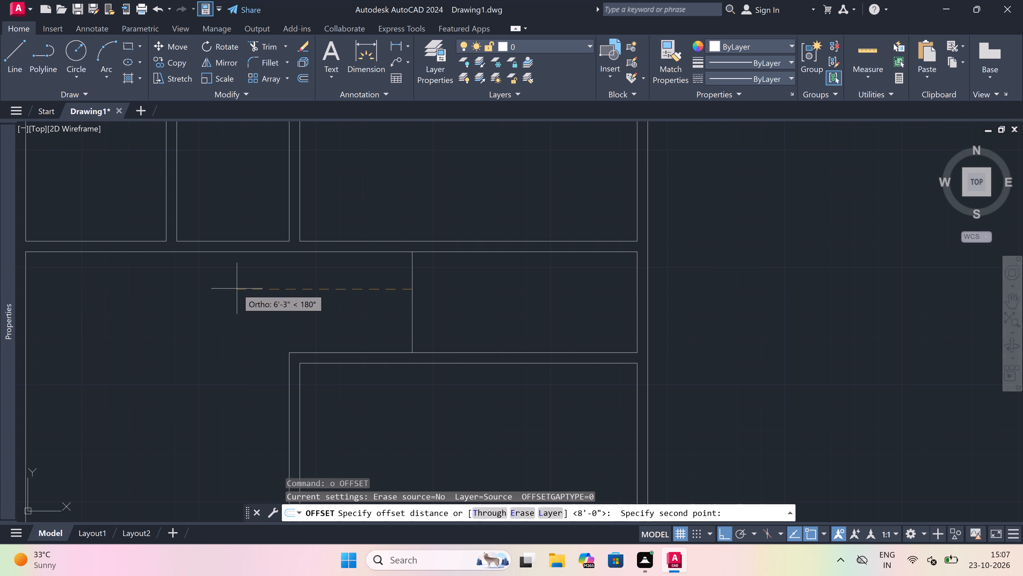
key(4)
text(.5)
text(")
key(space)
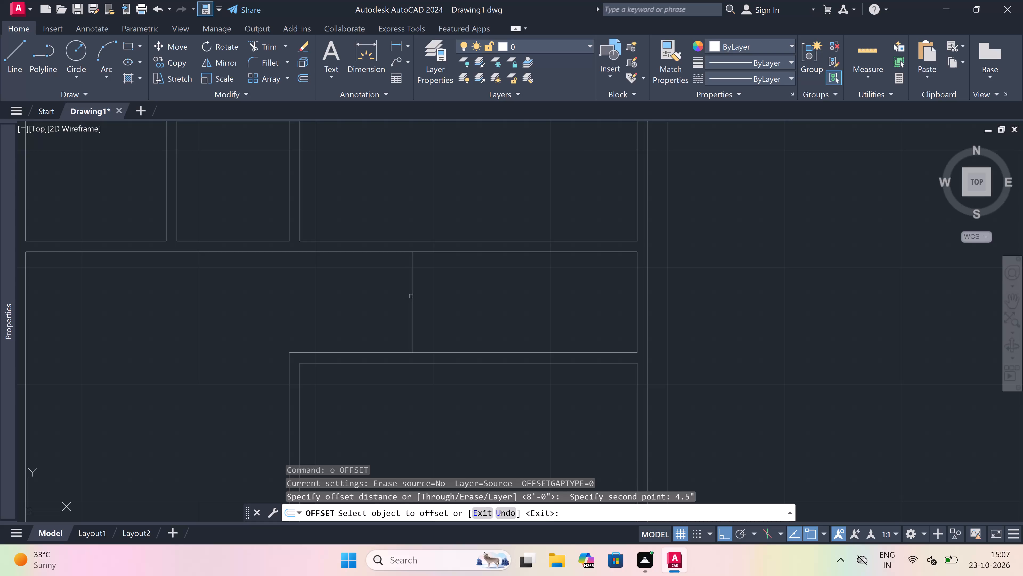
drag(411, 296, 349, 303)
click(312, 306)
key(Escape)
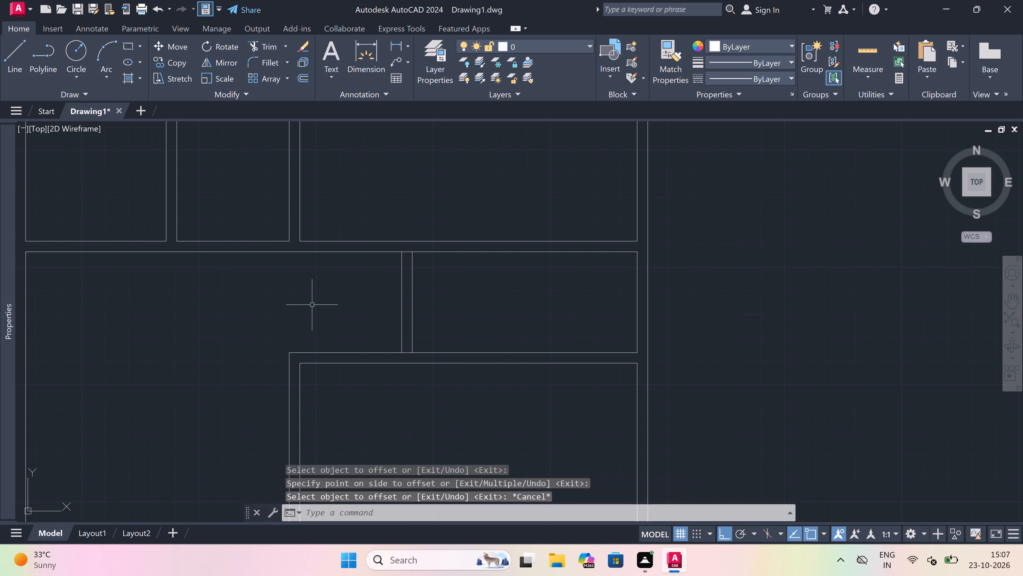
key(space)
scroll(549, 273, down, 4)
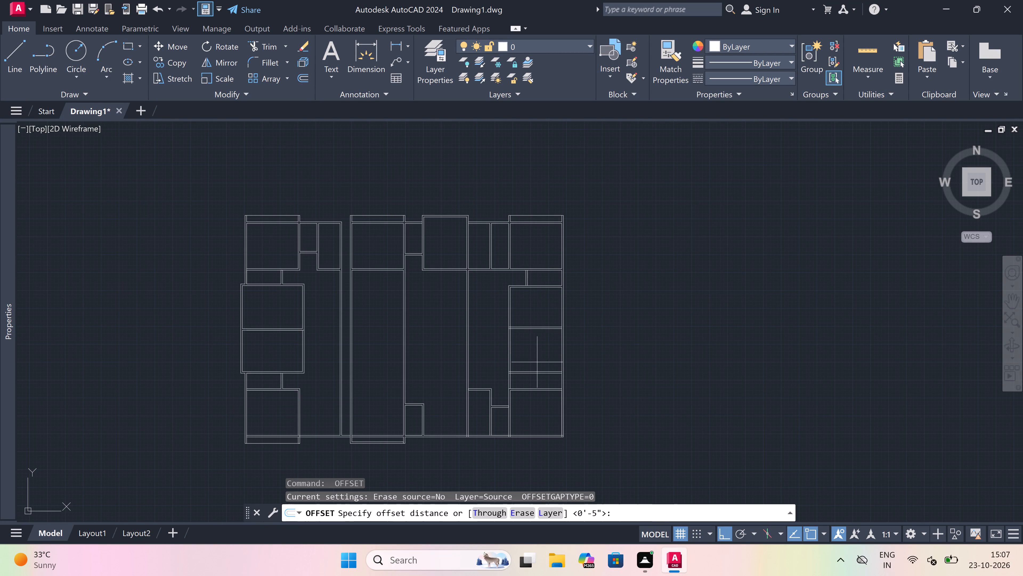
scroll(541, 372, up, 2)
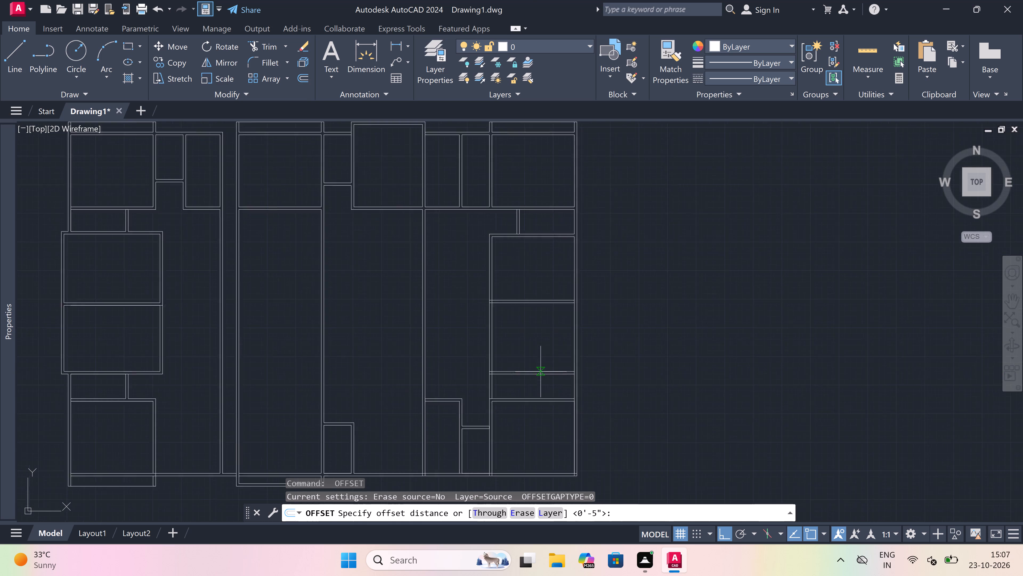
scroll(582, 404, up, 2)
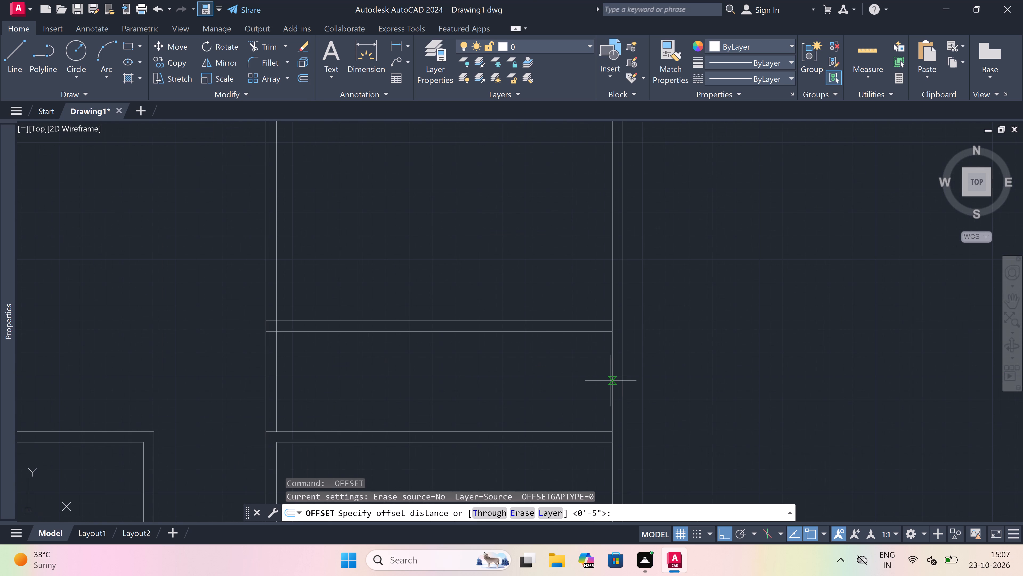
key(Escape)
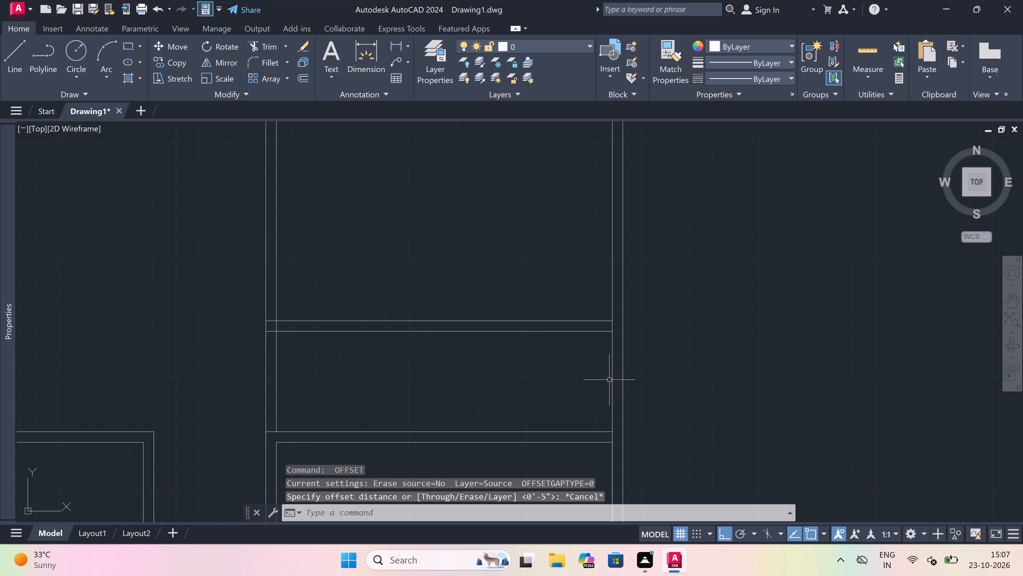
Trim the rightmost wall's inner face where the lower cross wall and the bottom-right room's top wall join it.
key(t)
text(r)
key(space)
scroll(601, 341, up, 1)
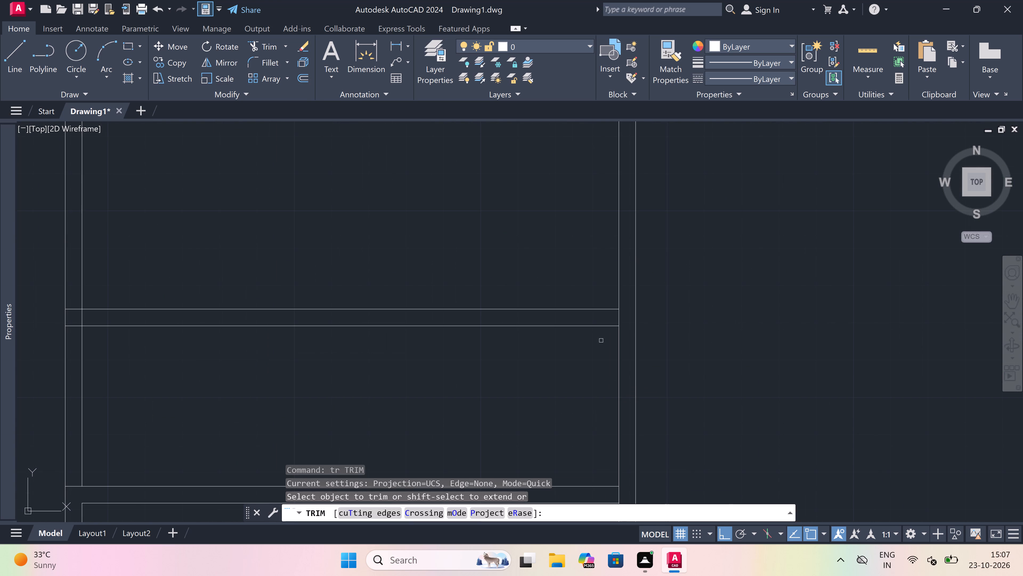
click(619, 316)
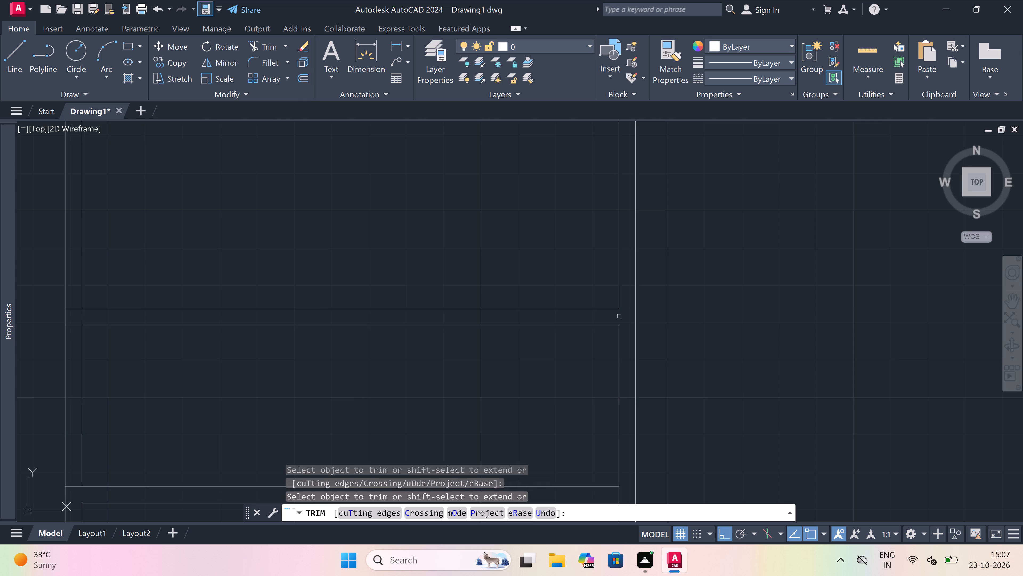
scroll(619, 316, down, 4)
scroll(608, 384, up, 1)
scroll(621, 321, up, 2)
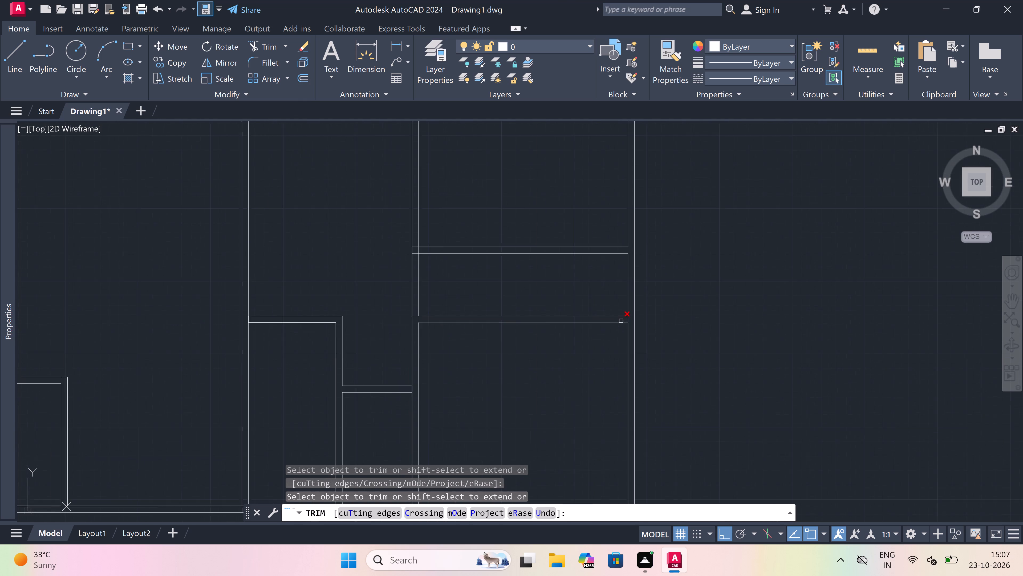
click(633, 318)
scroll(633, 318, down, 3)
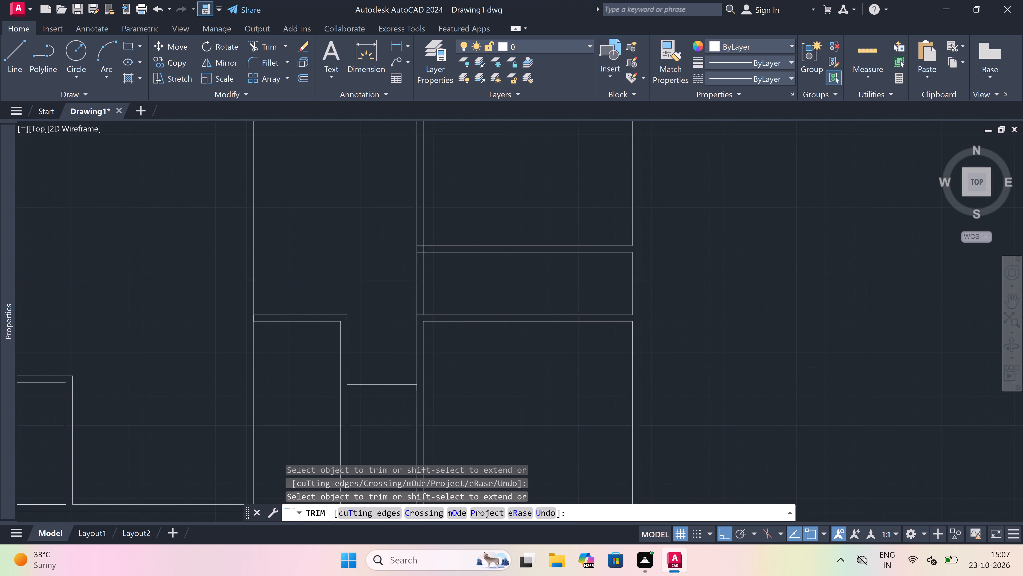
Trim both faces of the fifth long wall between the lower cross wall and the bottom-right room's top wall.
scroll(580, 306, up, 2)
drag(579, 306, 479, 304)
click(372, 304)
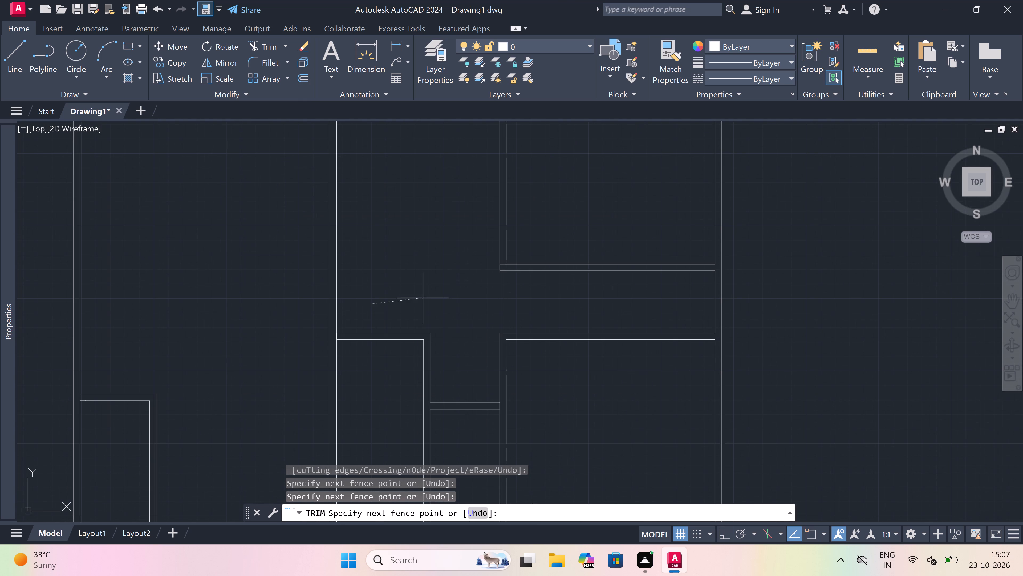
click(465, 283)
Trim the two overlapping line ends inside the corner where the lower cross wall meets the fifth long wall.
scroll(493, 267, up, 3)
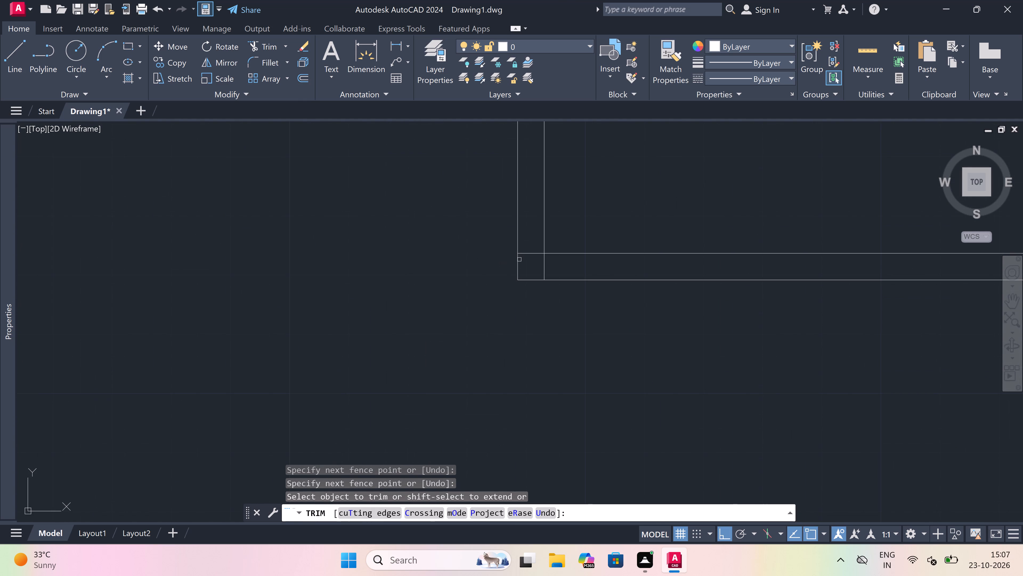
scroll(530, 250, up, 2)
drag(527, 249, 526, 252)
click(525, 279)
drag(525, 280, 533, 282)
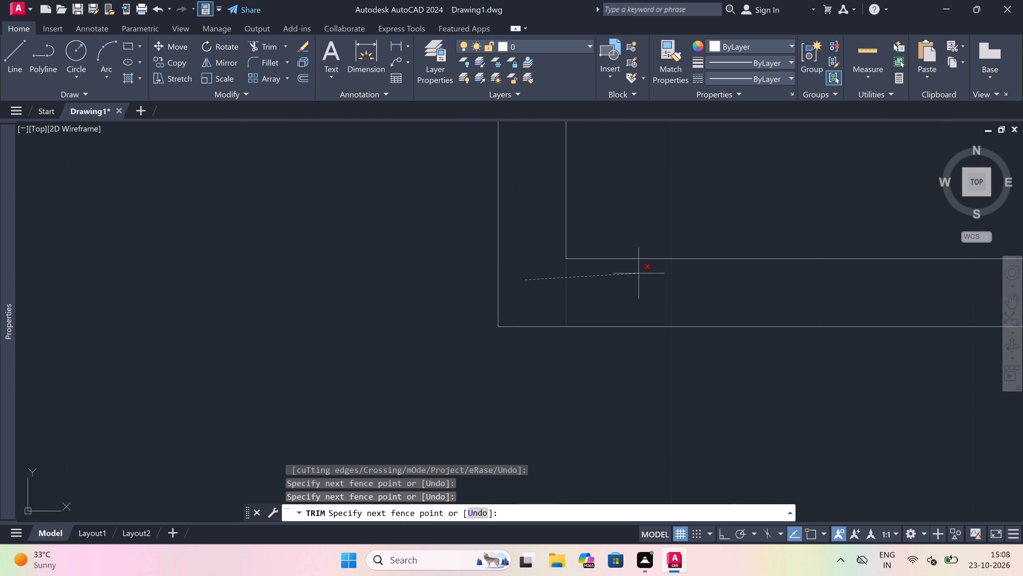
drag(645, 274, 608, 289)
scroll(479, 309, down, 6)
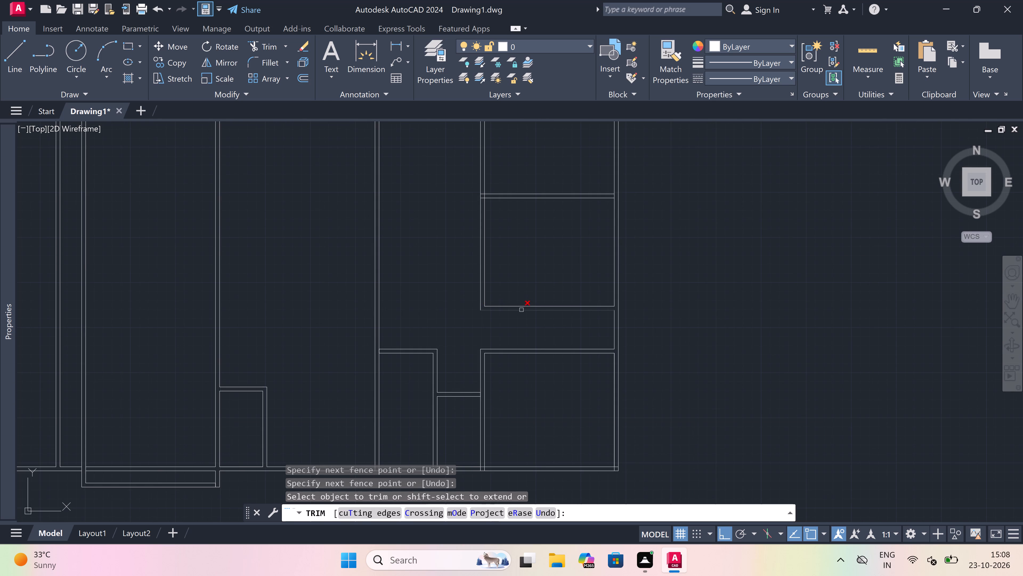
key(Escape)
Offset the rightmost wall's inner face 8' inward, between the lower cross wall and the bottom-right room's top wall.
scroll(611, 317, up, 1)
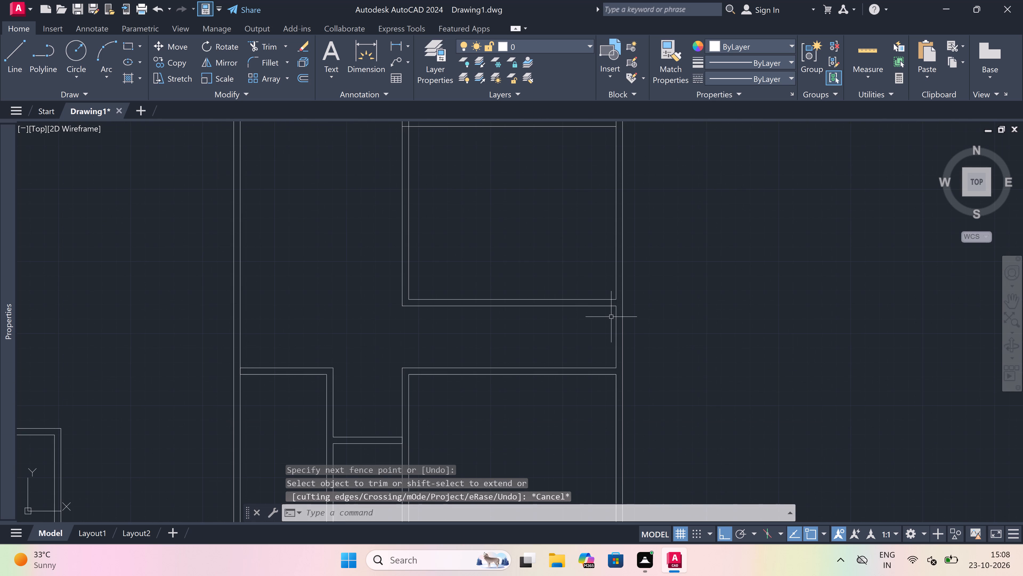
key(o)
key(space)
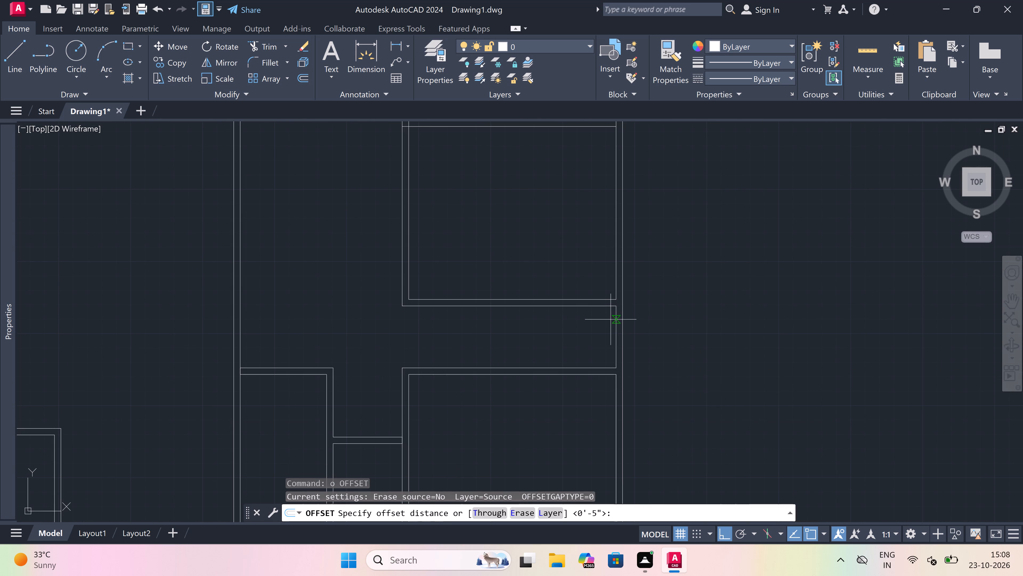
drag(614, 319, 457, 334)
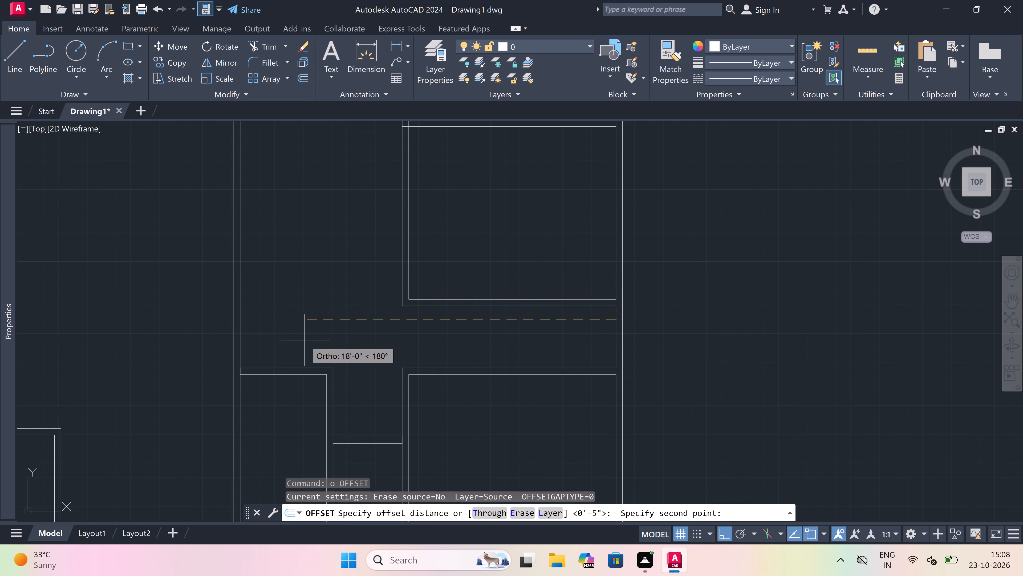
text(8')
key(space)
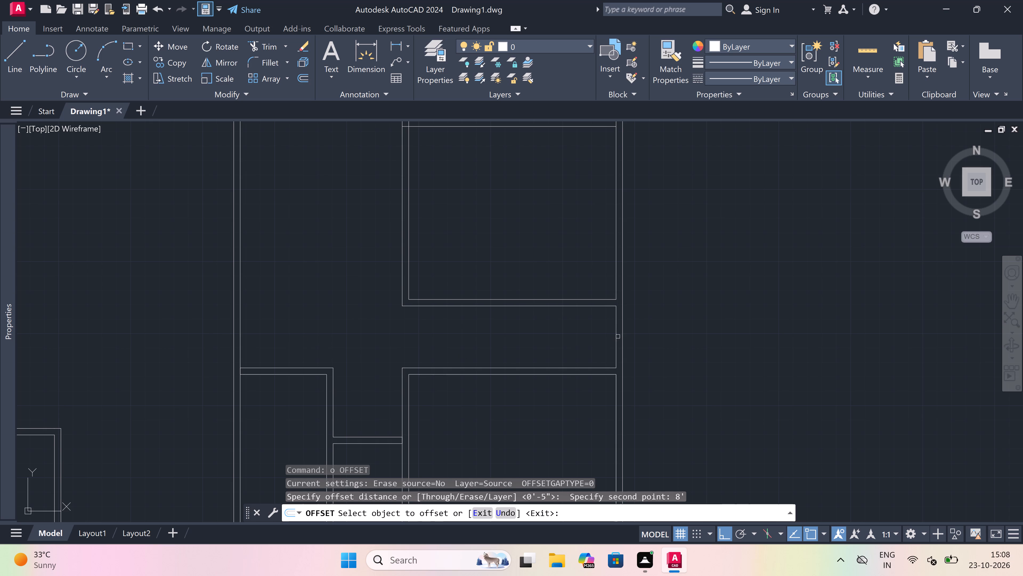
drag(616, 335, 563, 335)
click(558, 336)
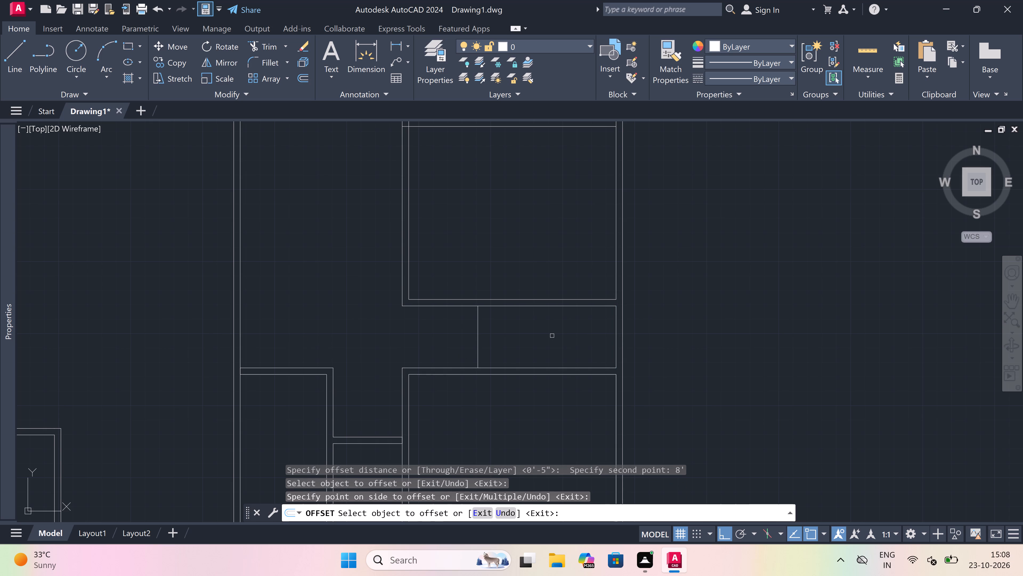
key(Escape)
Offset the new vertical partition line below the lower cross wall by 4.5", away from the rightmost wall.
key(space)
drag(484, 337, 464, 335)
text(4.)
key(5)
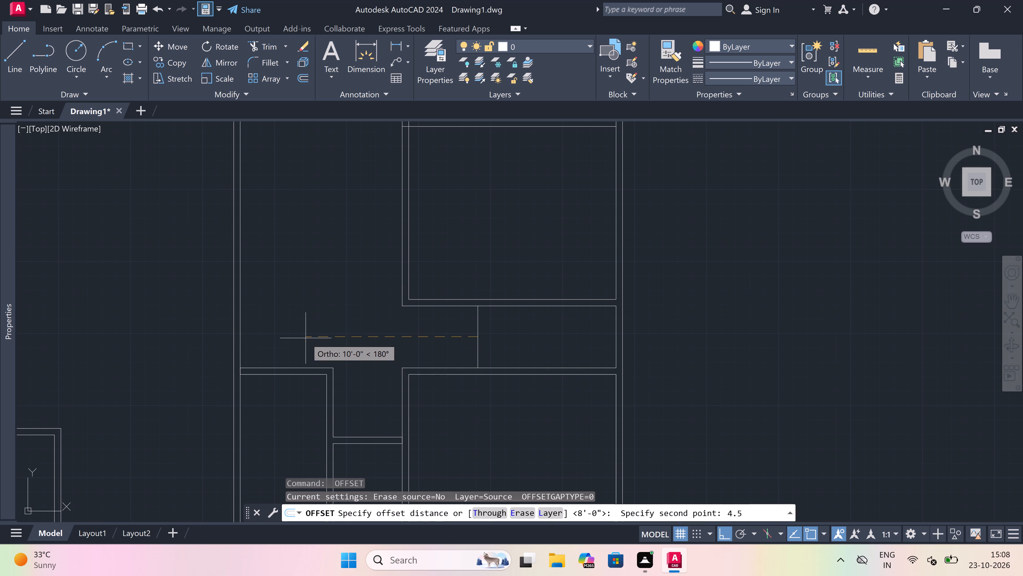
key(shift+quotedbl)
key(space)
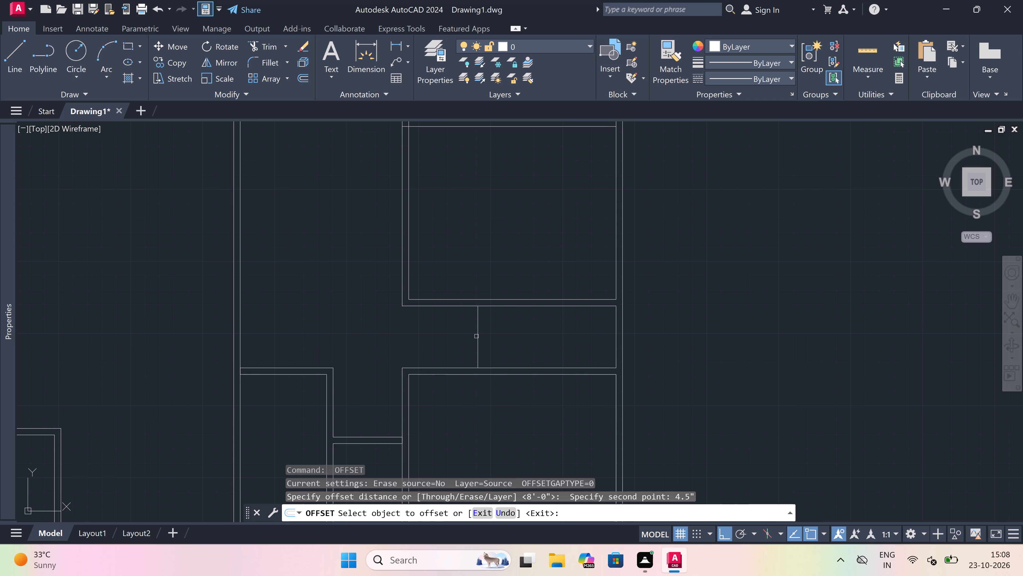
drag(478, 336, 405, 335)
click(405, 335)
key(Escape)
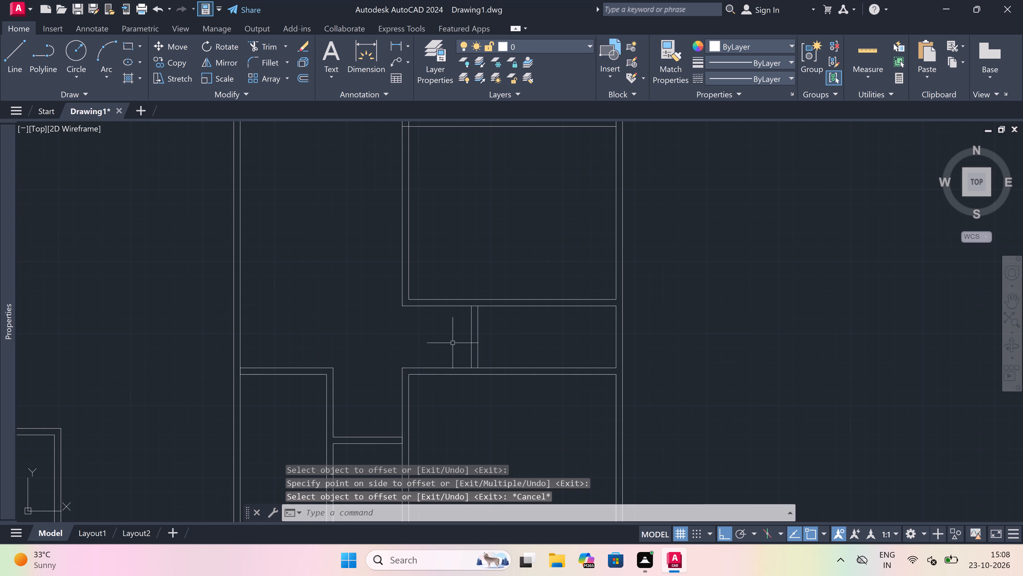
Trim both faces of the middle projecting bay's left wall where they cross the bottom exterior wall.
scroll(485, 347, down, 4)
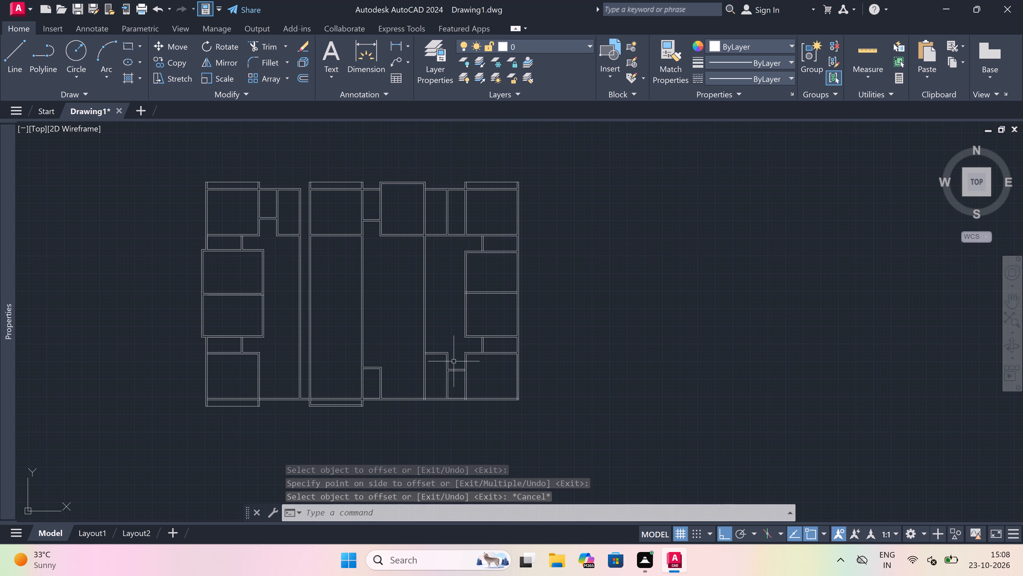
scroll(428, 328, down, 2)
scroll(379, 337, up, 3)
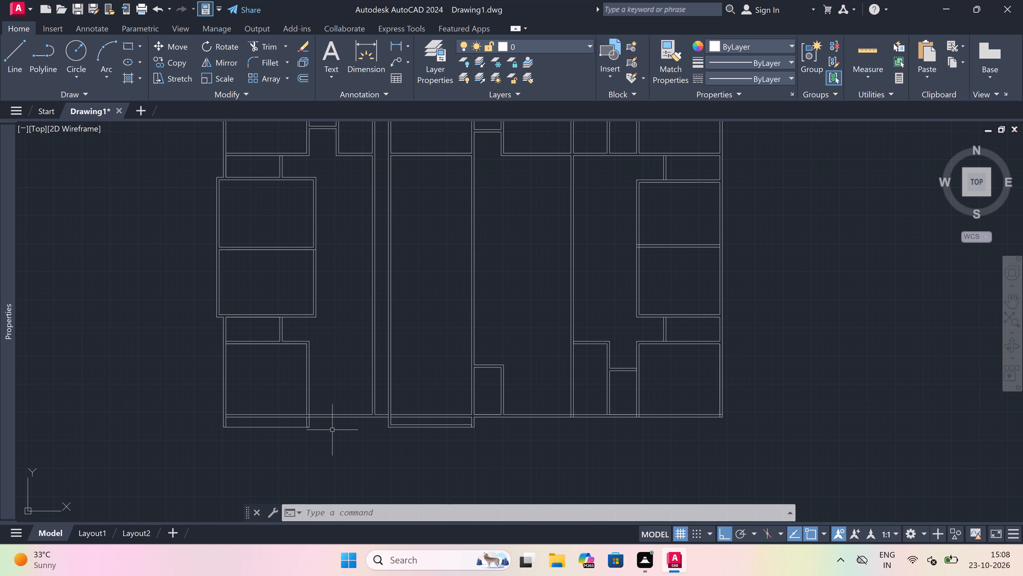
scroll(380, 421, up, 2)
scroll(401, 419, up, 1)
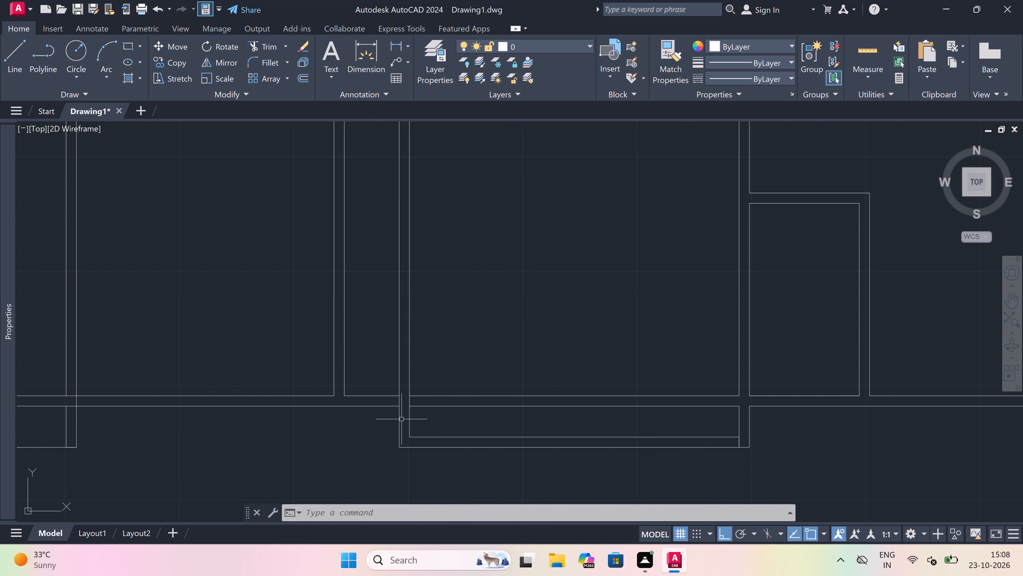
text(tr)
key(space)
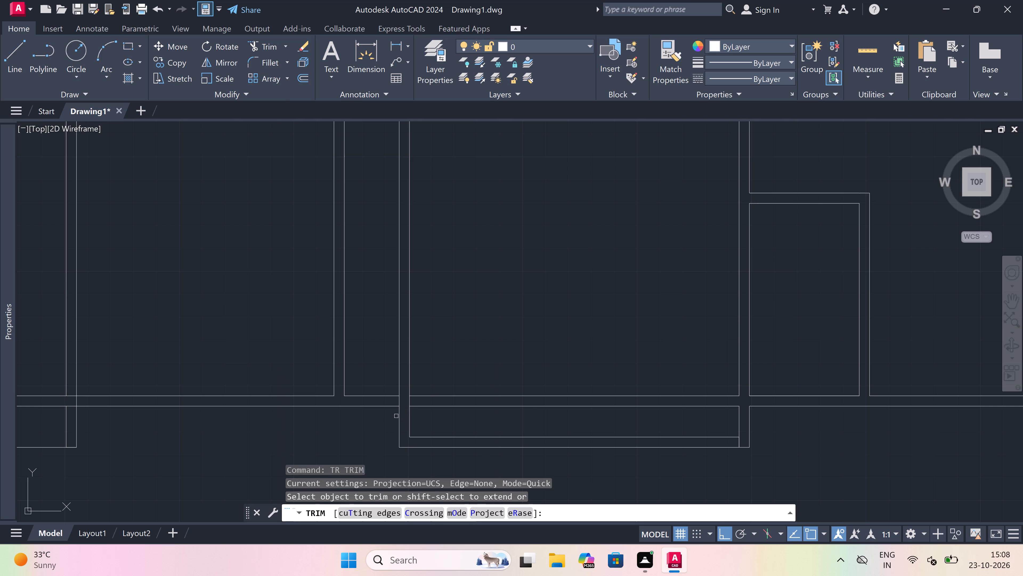
scroll(395, 413, up, 2)
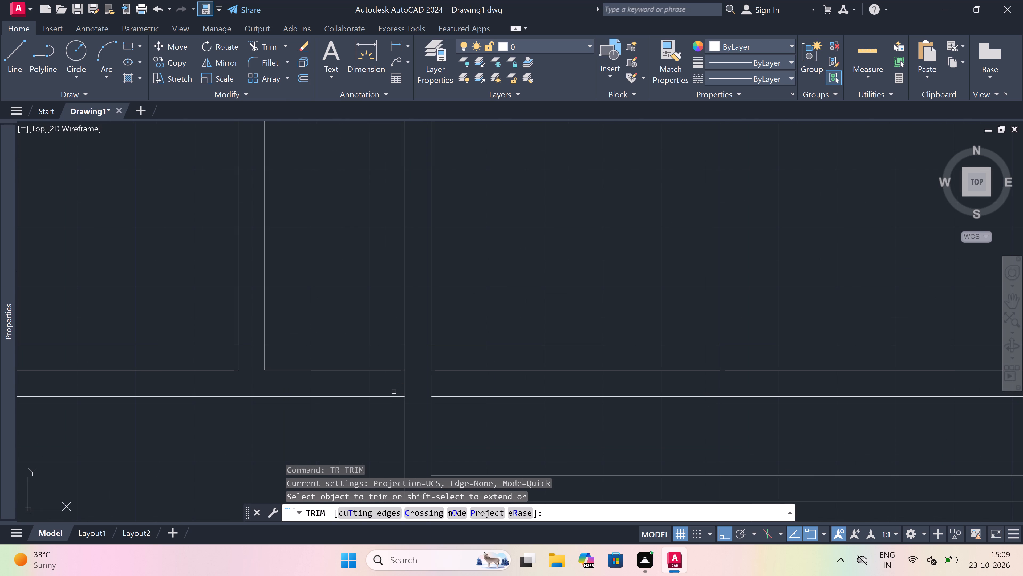
click(394, 392)
drag(482, 384, 478, 384)
scroll(359, 402, down, 3)
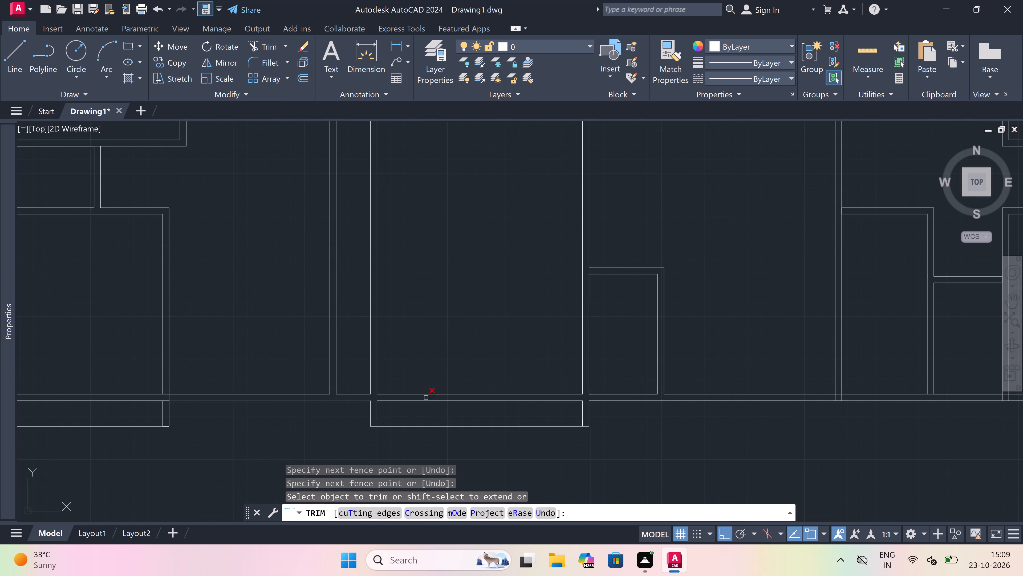
key(Escape)
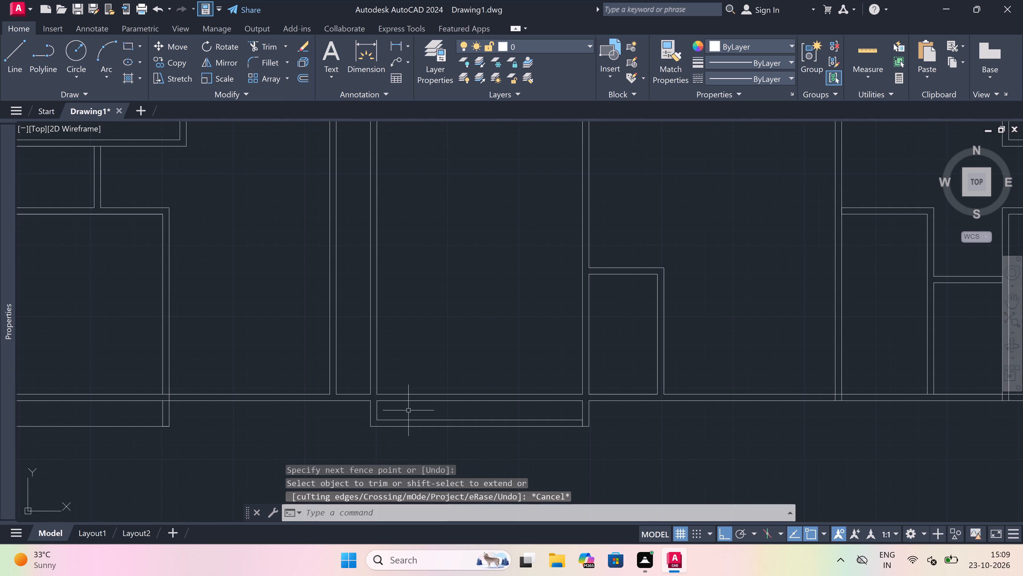
Extend the inner face of the middle bay's left wall down to the bay's outer bottom line.
text(ex)
key(space)
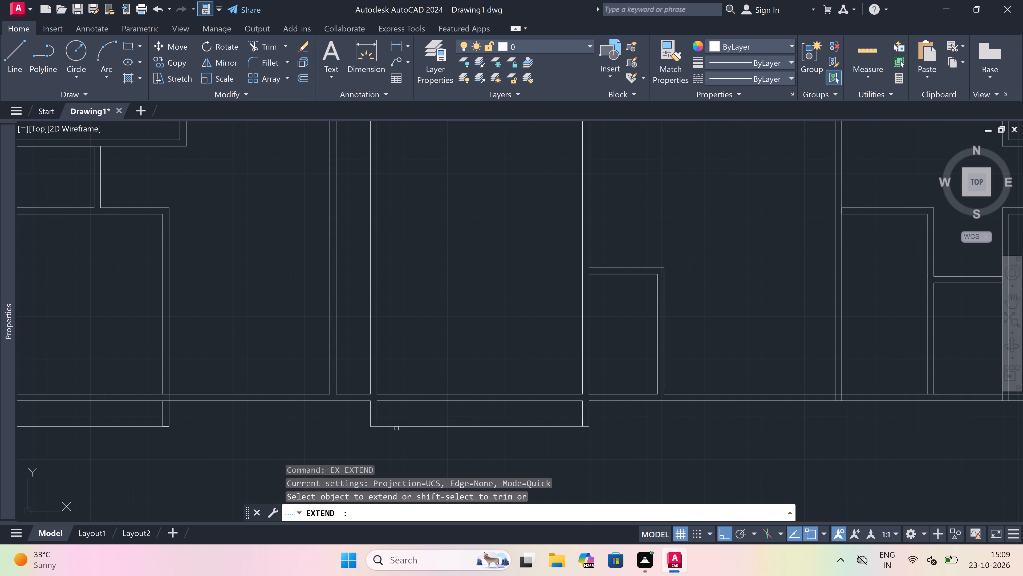
click(376, 415)
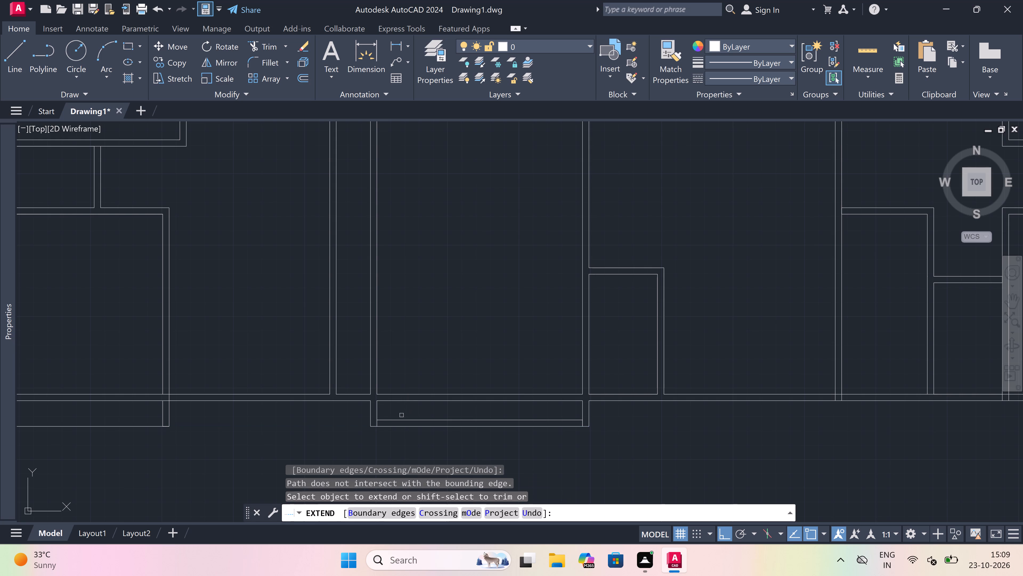
key(Escape)
Trim away the inner bottom line of the middle projecting bay.
key(t)
key(r)
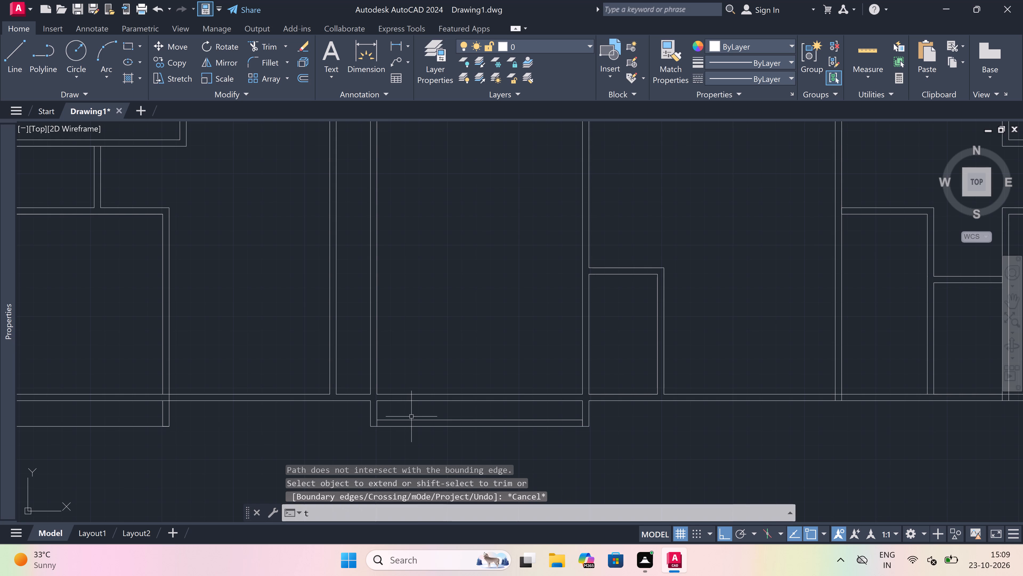
key(space)
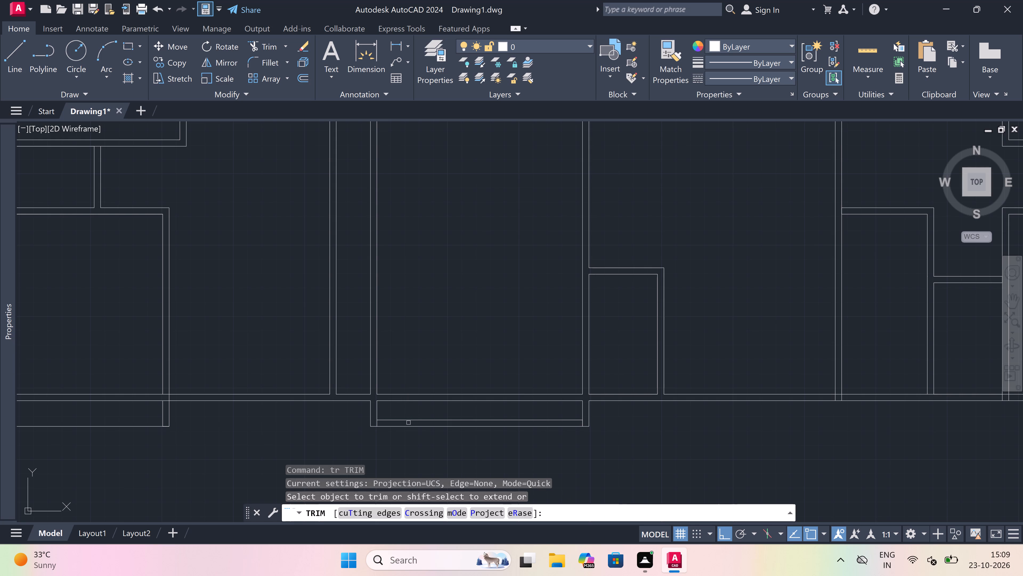
click(408, 421)
key(Escape)
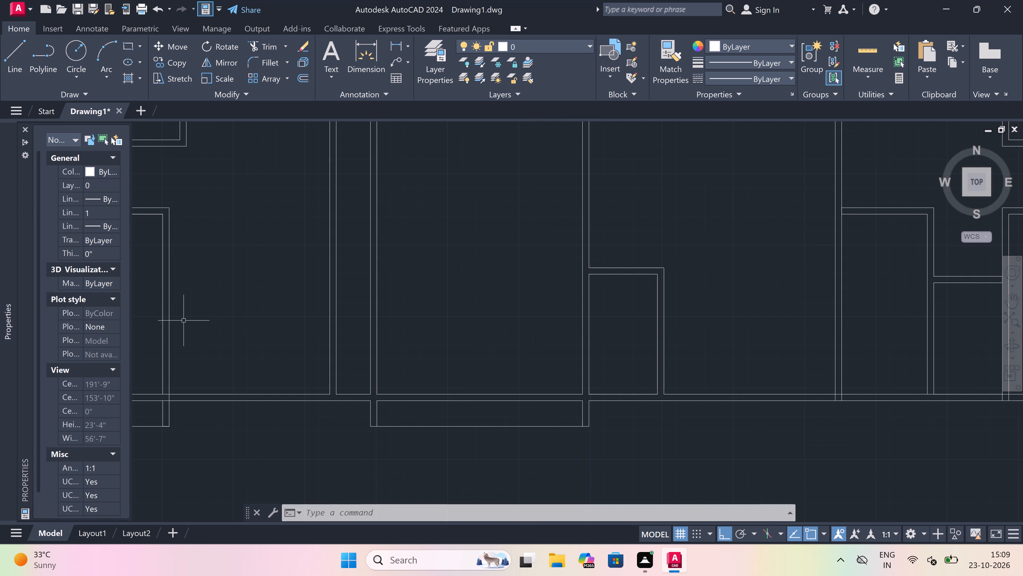
Draw a second bay's outline projecting 1'6" below the bottom wall, from the small centre room's inner right face to the next long wall's far face.
scroll(558, 391, down, 3)
scroll(642, 408, up, 2)
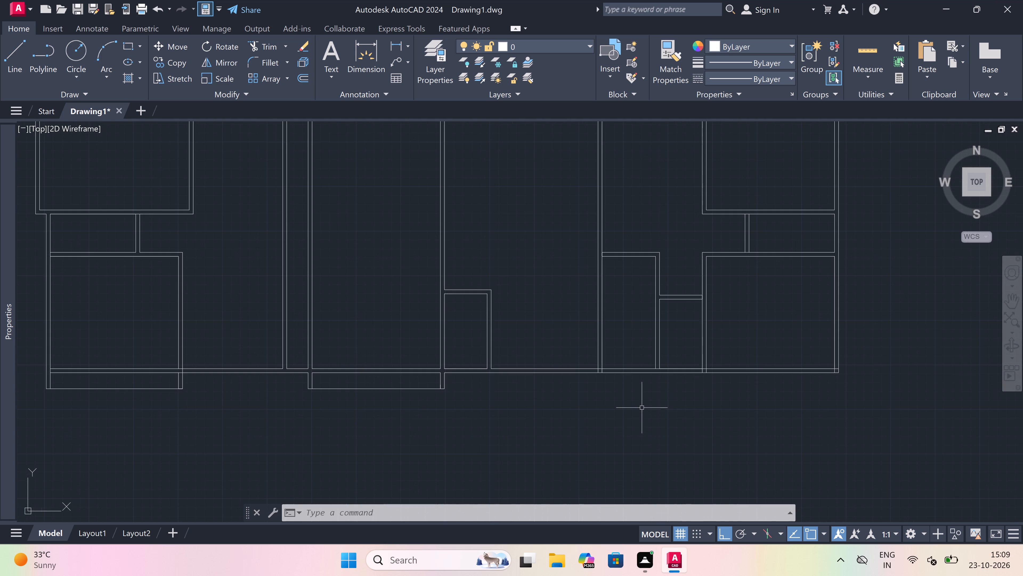
key(l)
key(space)
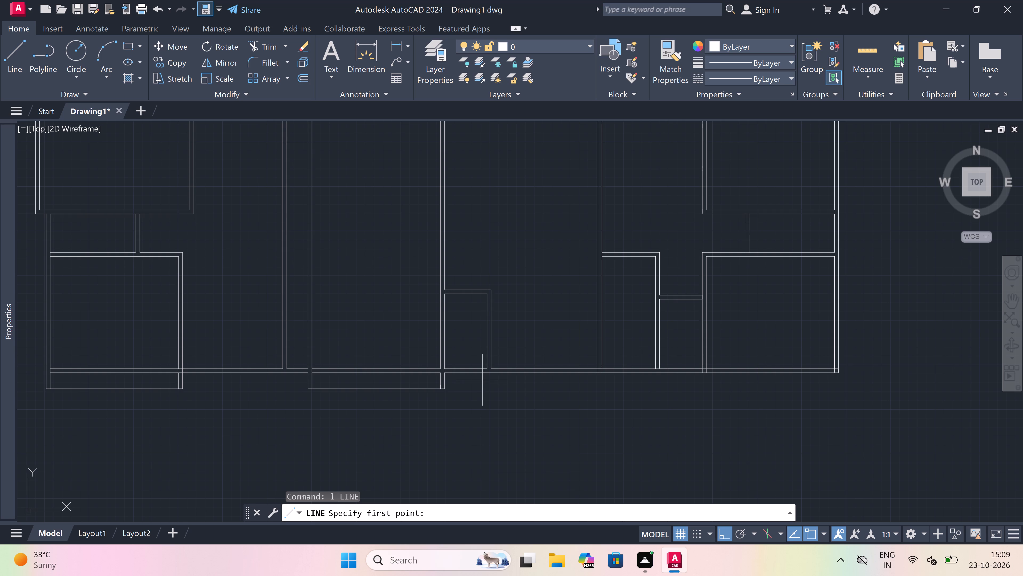
scroll(485, 372, up, 2)
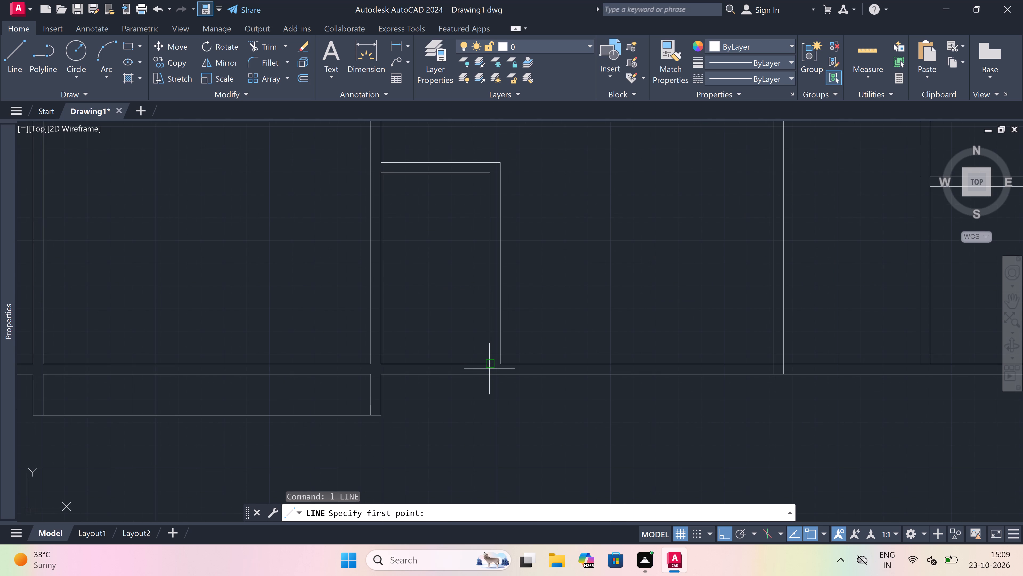
click(489, 373)
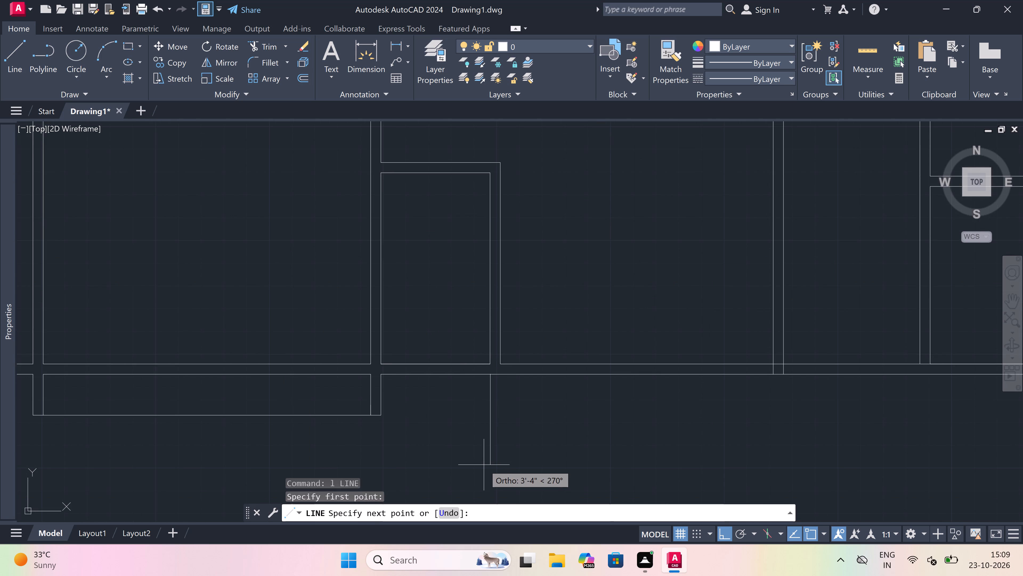
text(1')
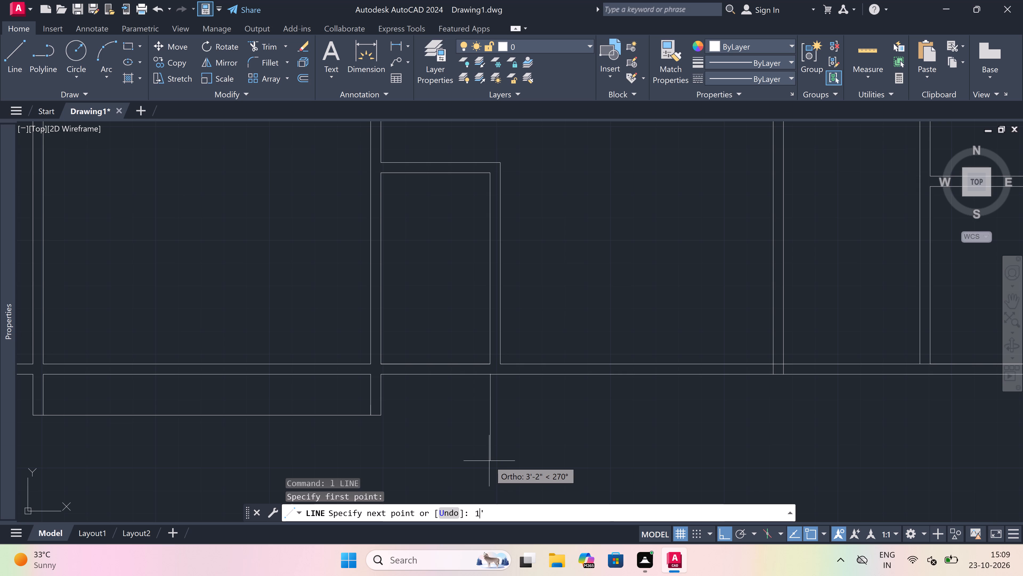
text(66)
text(")
key(space)
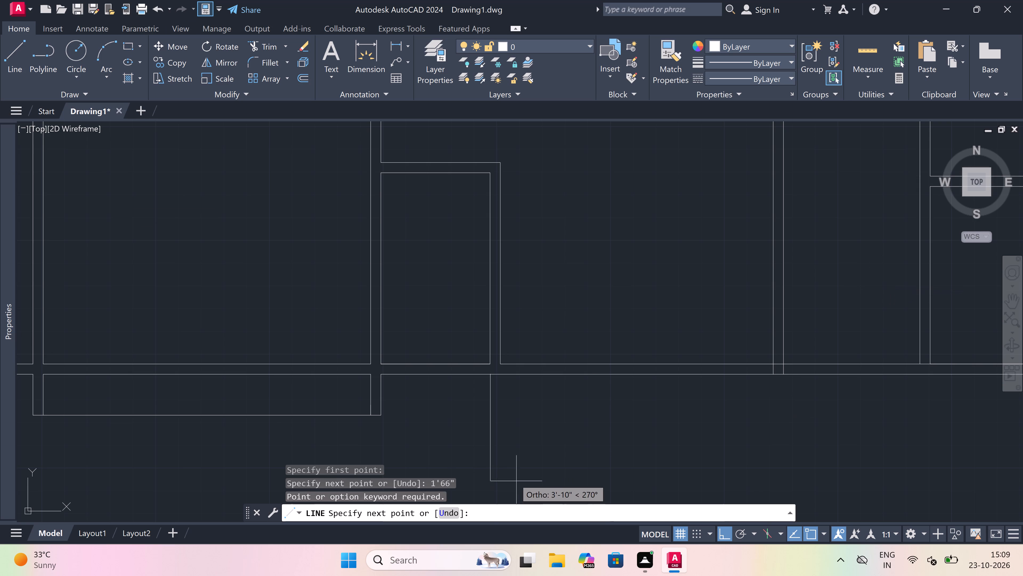
text(1'6)
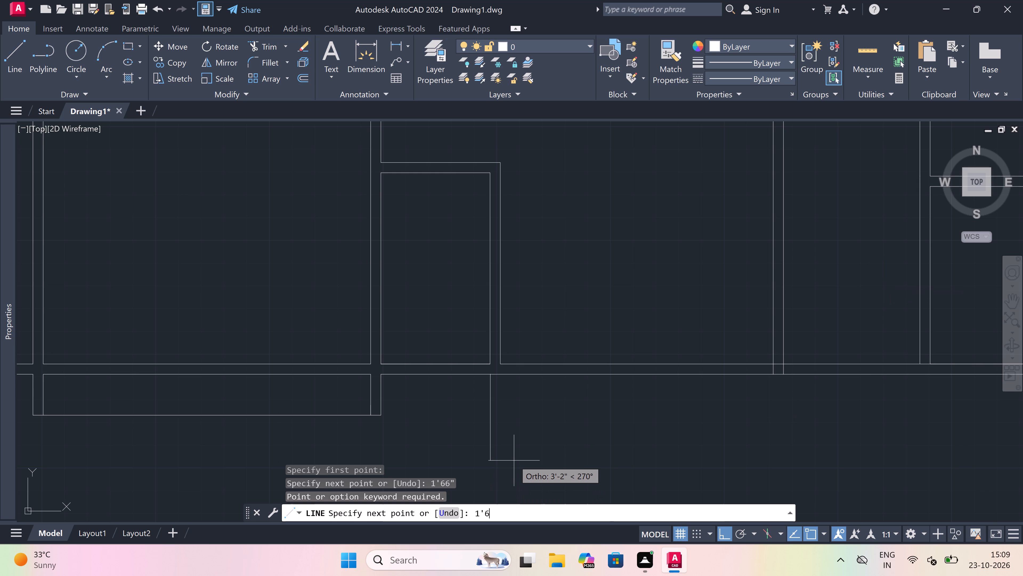
text(")
key(space)
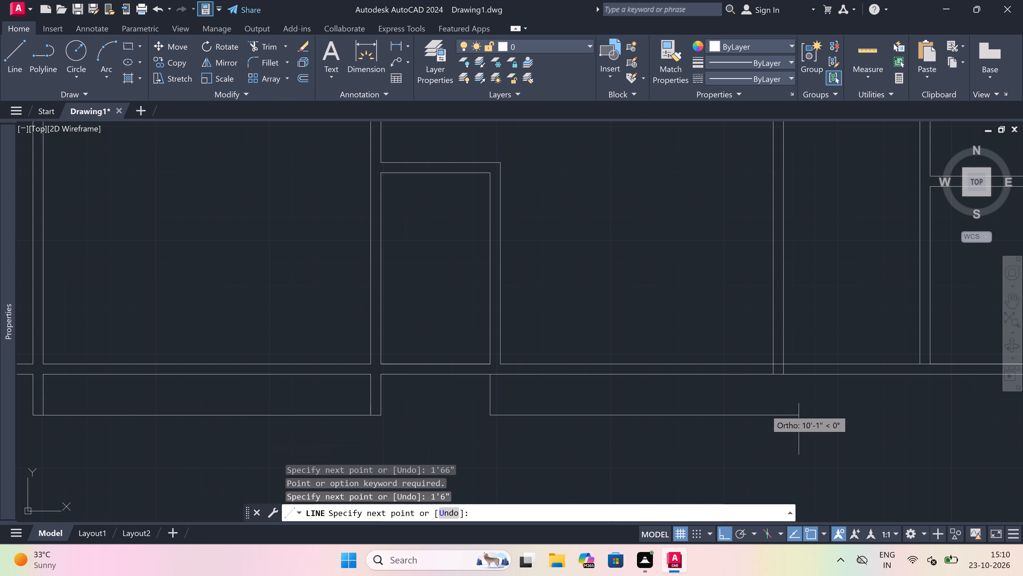
drag(781, 416, 781, 402)
click(781, 374)
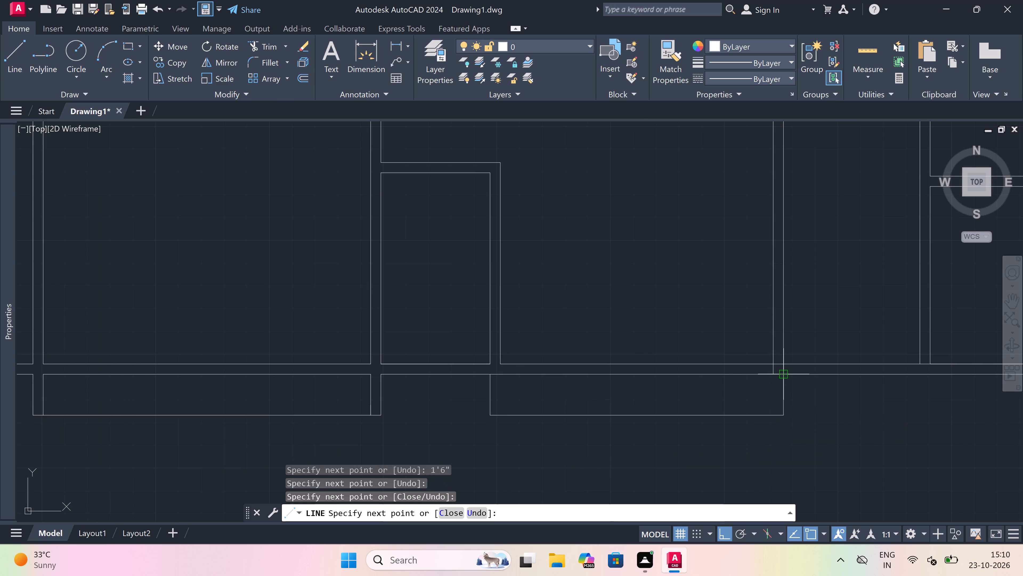
key(Escape)
Draw the new bay's inner faces 4.5" inside its outline, from the small room's outer face round to the long wall's near face.
key(space)
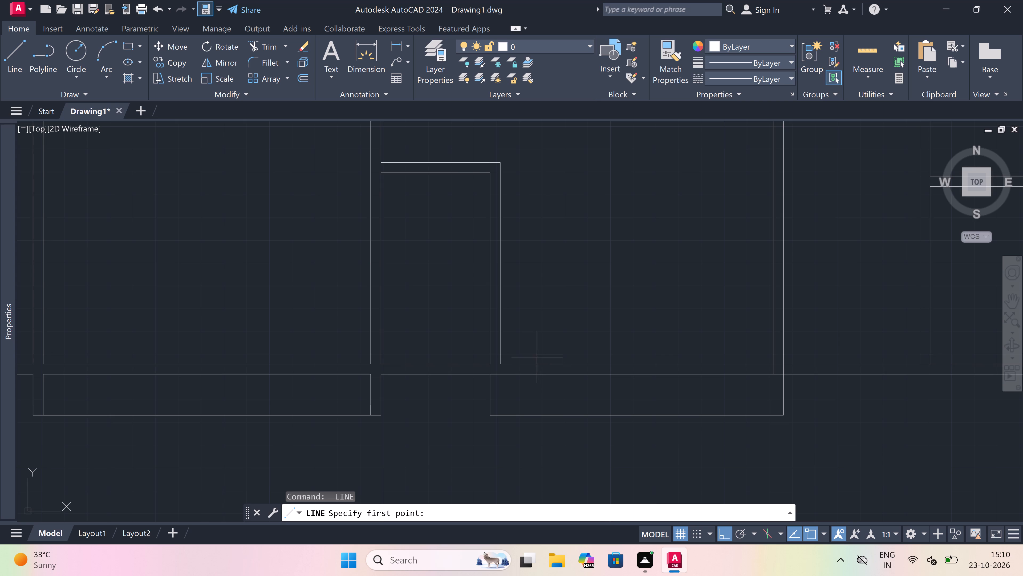
click(499, 362)
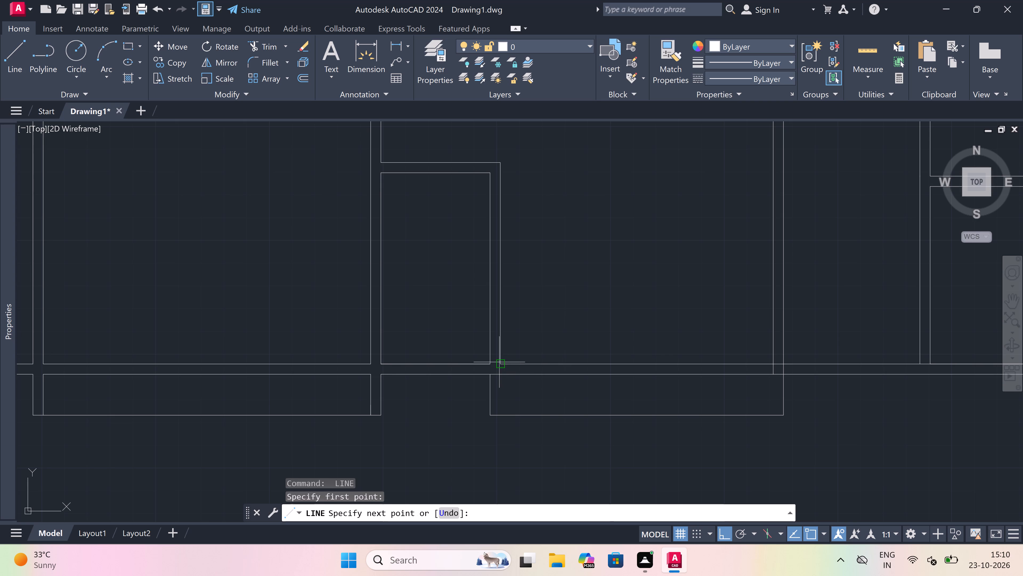
click(503, 412)
text(4.4)
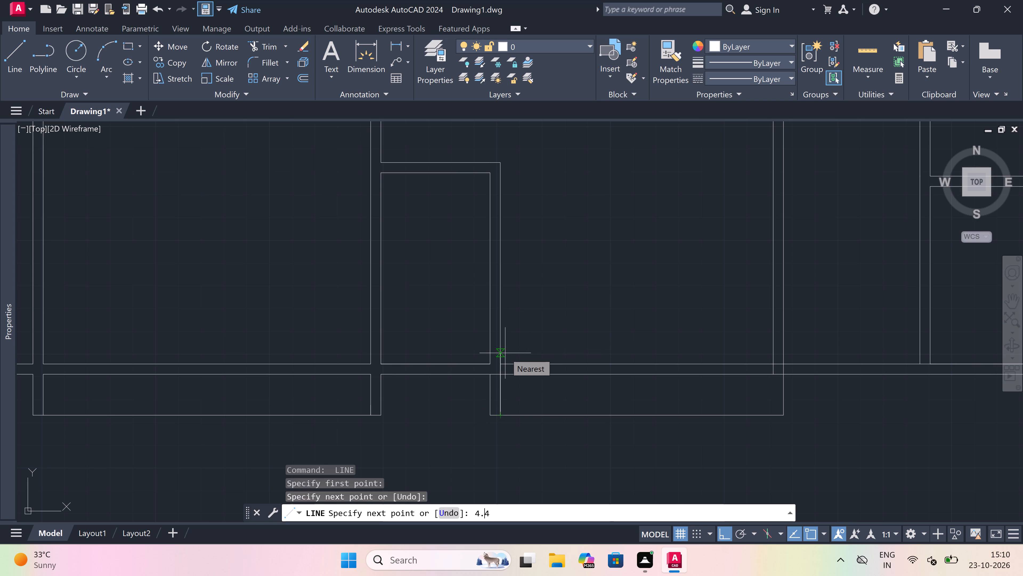
key(BackSpace)
text(5")
key(space)
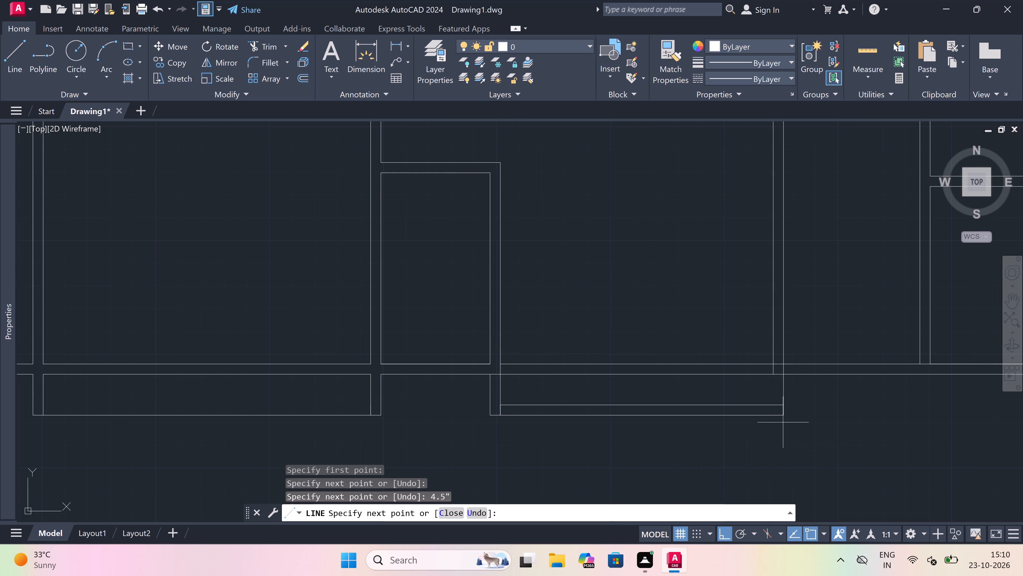
click(782, 401)
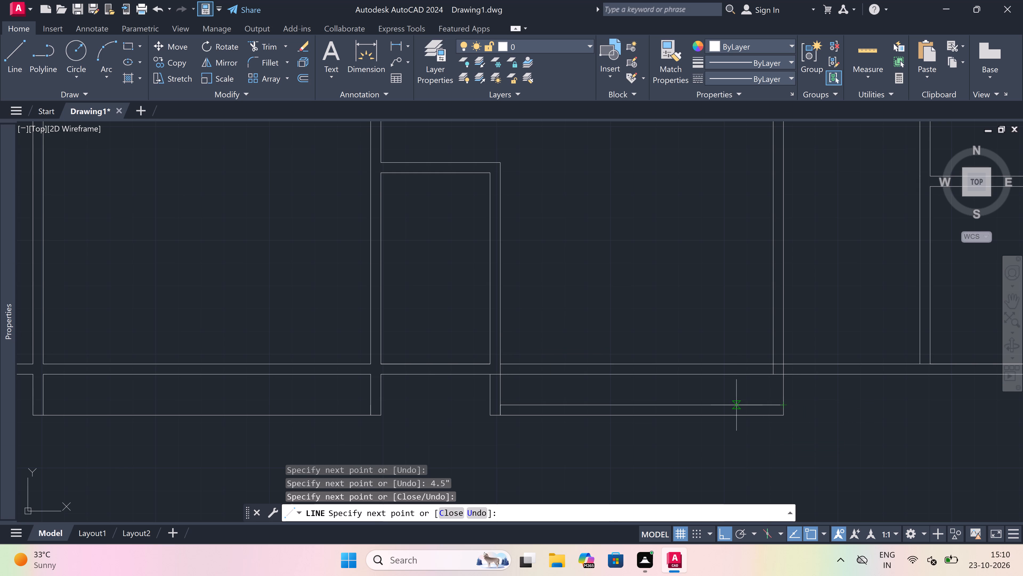
text(4.5")
key(space)
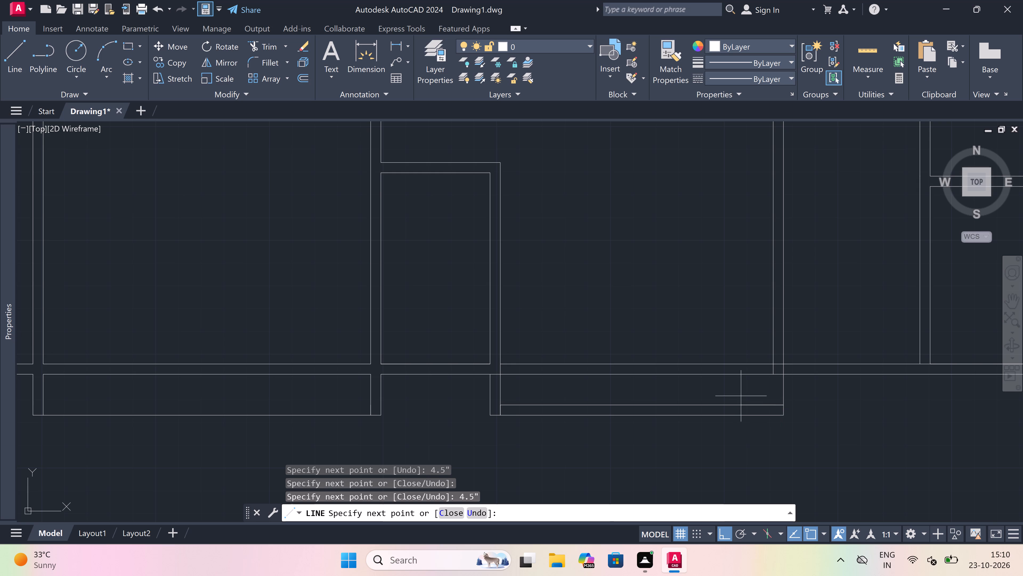
click(776, 372)
key(Escape)
Trim both bottom wall lines across the new bay's opening and the short stub inside its left wall junction.
key(t)
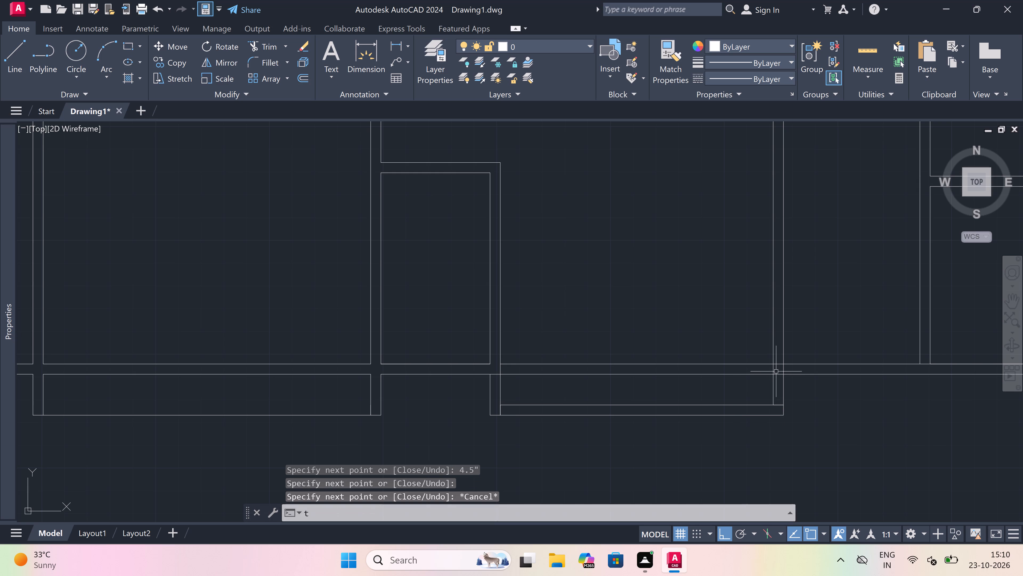
key(r)
key(space)
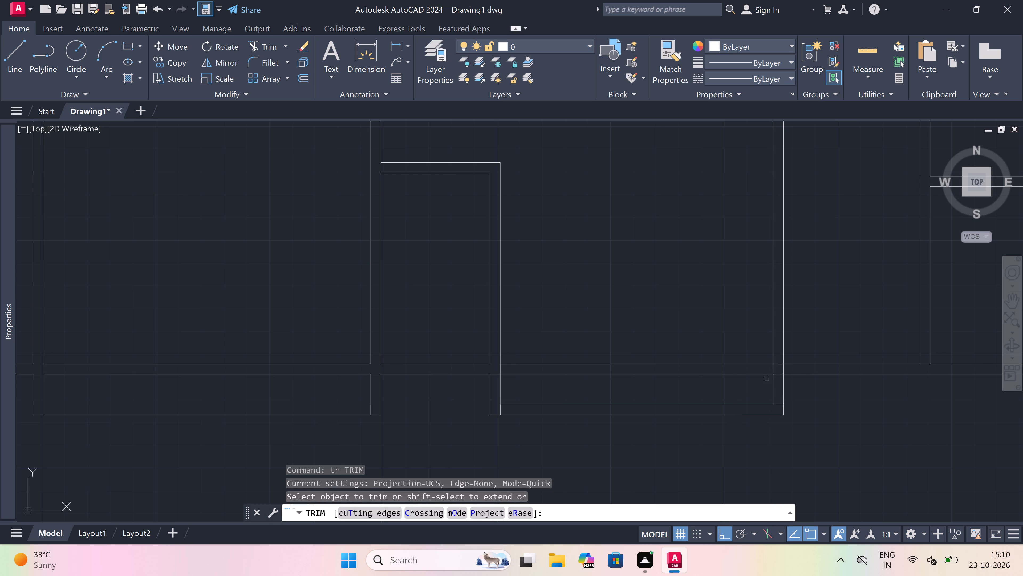
drag(720, 382, 720, 379)
click(707, 332)
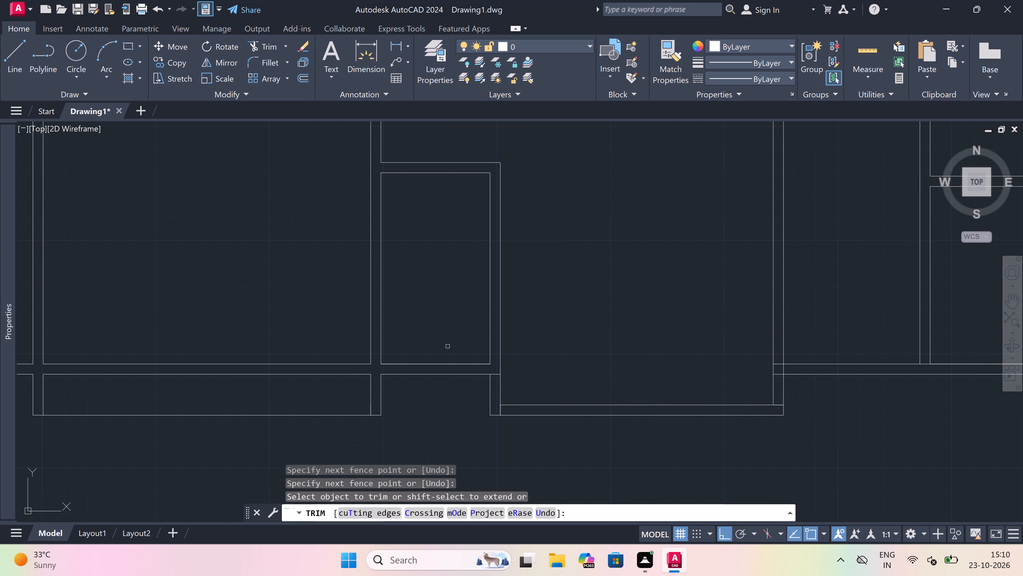
scroll(494, 384, up, 1)
click(495, 365)
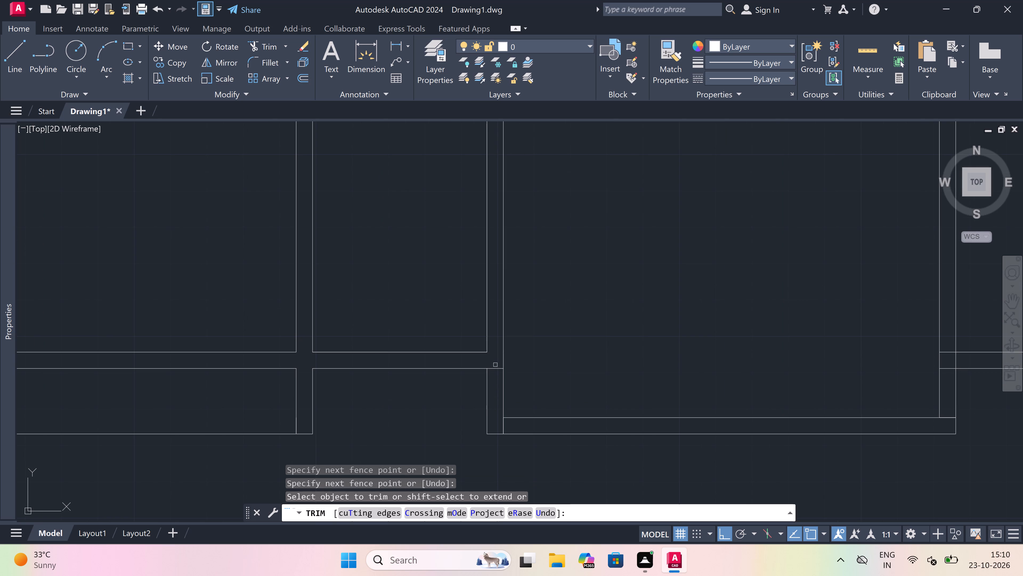
click(492, 416)
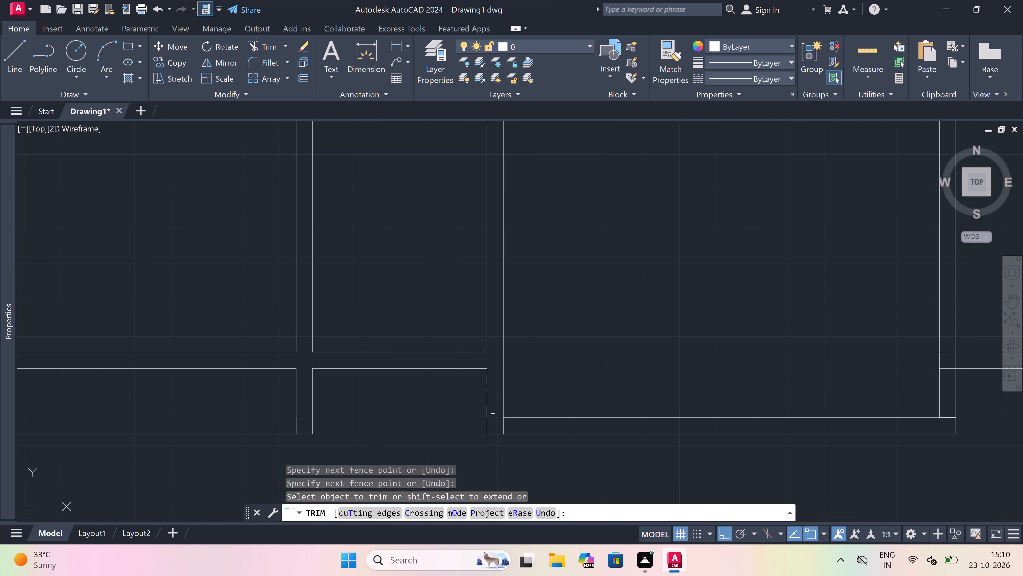
Trim the overlapping lines at the second bay's lower left corner and where its right wall meets the bottom wall.
click(493, 416)
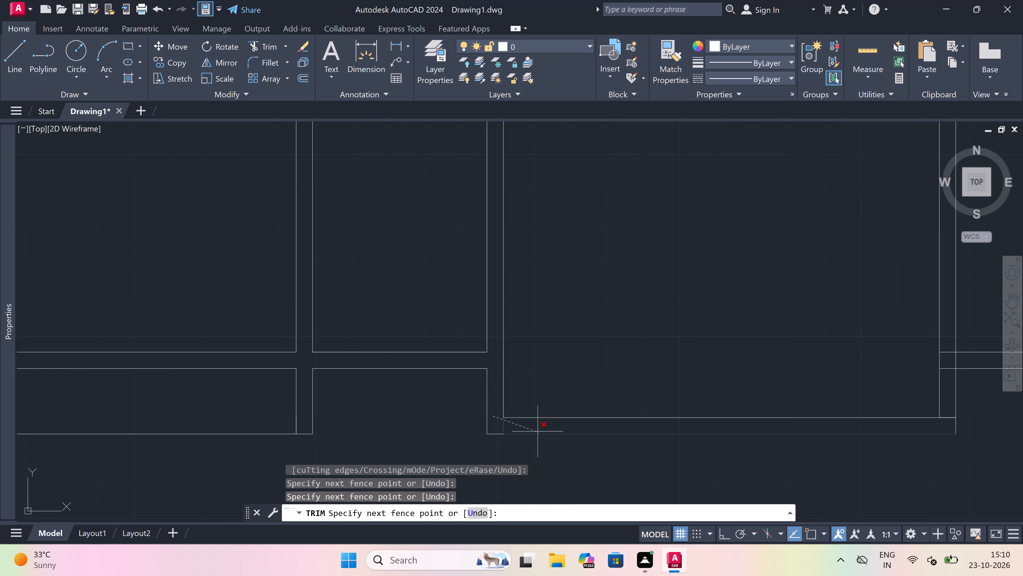
click(530, 427)
scroll(530, 427, down, 3)
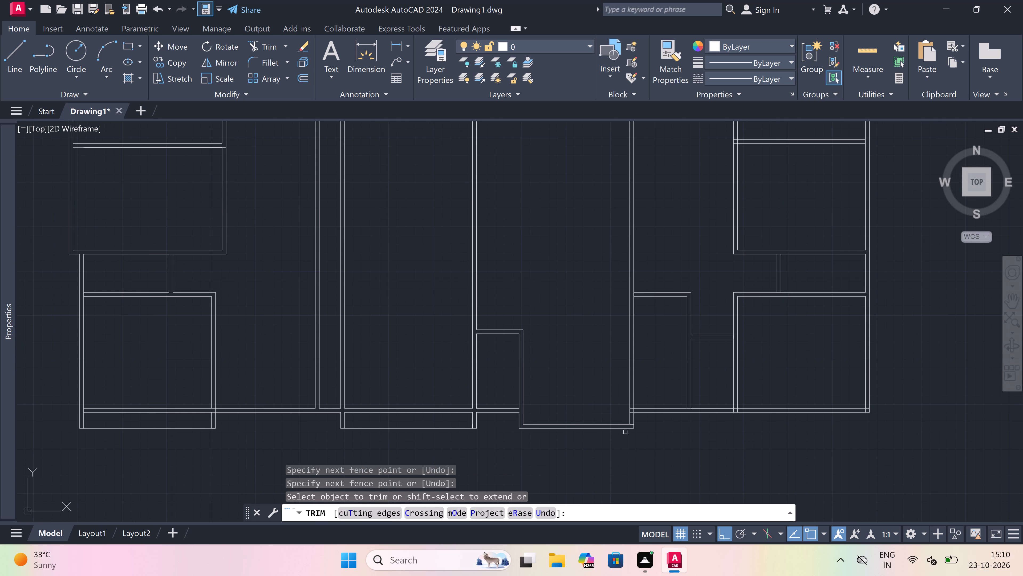
scroll(657, 413, up, 3)
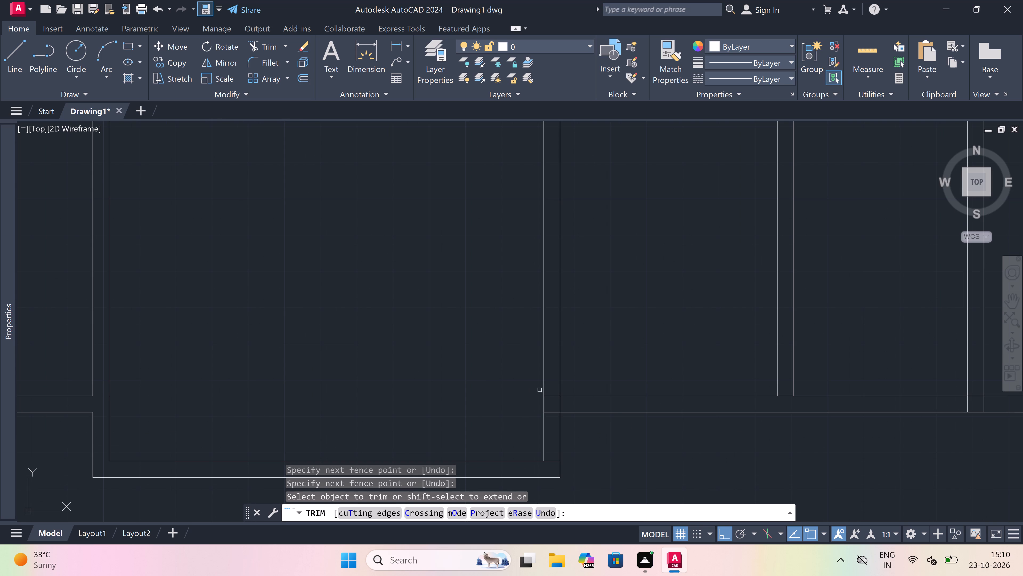
drag(552, 386, 552, 391)
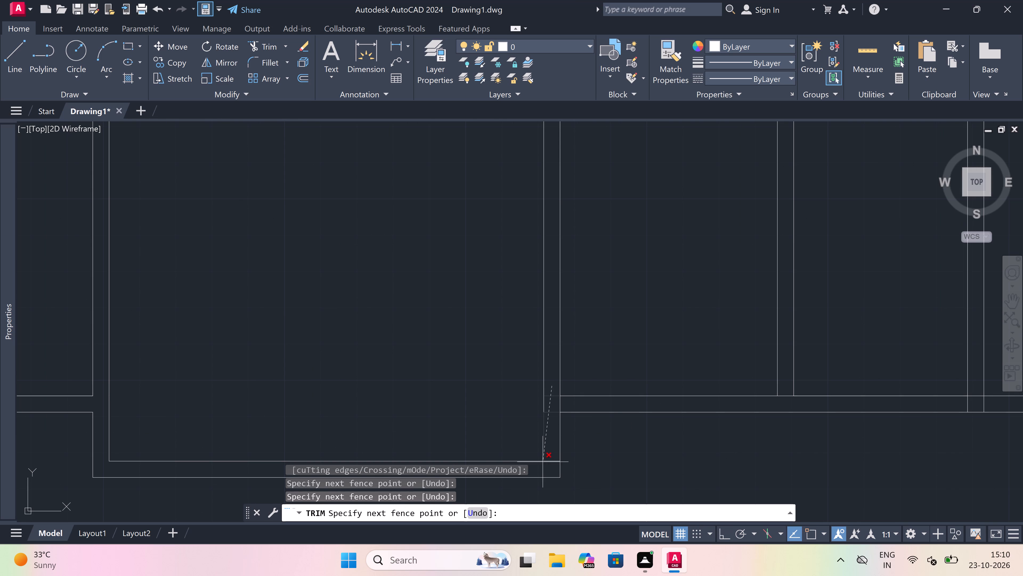
click(552, 461)
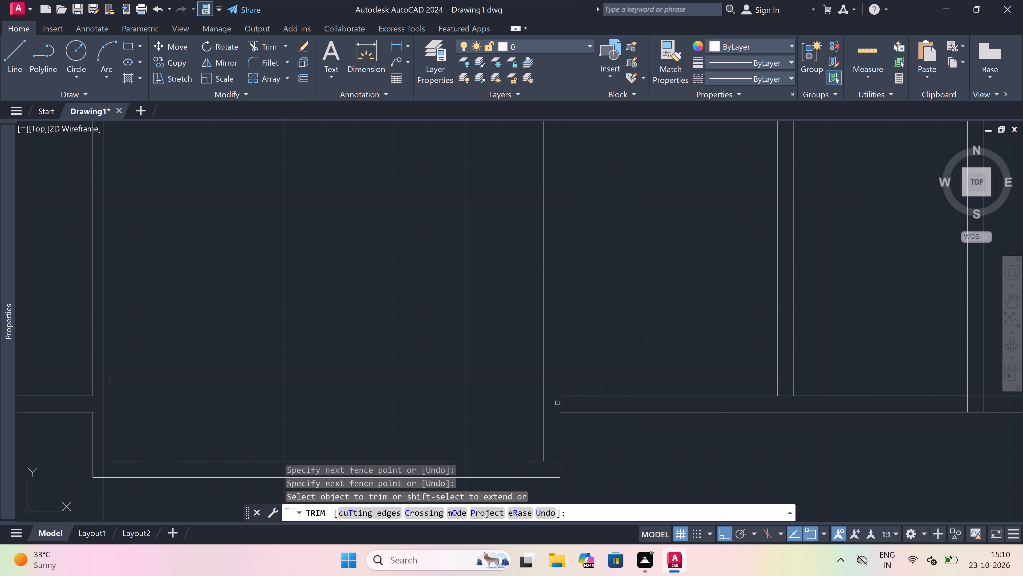
click(558, 407)
scroll(558, 407, down, 3)
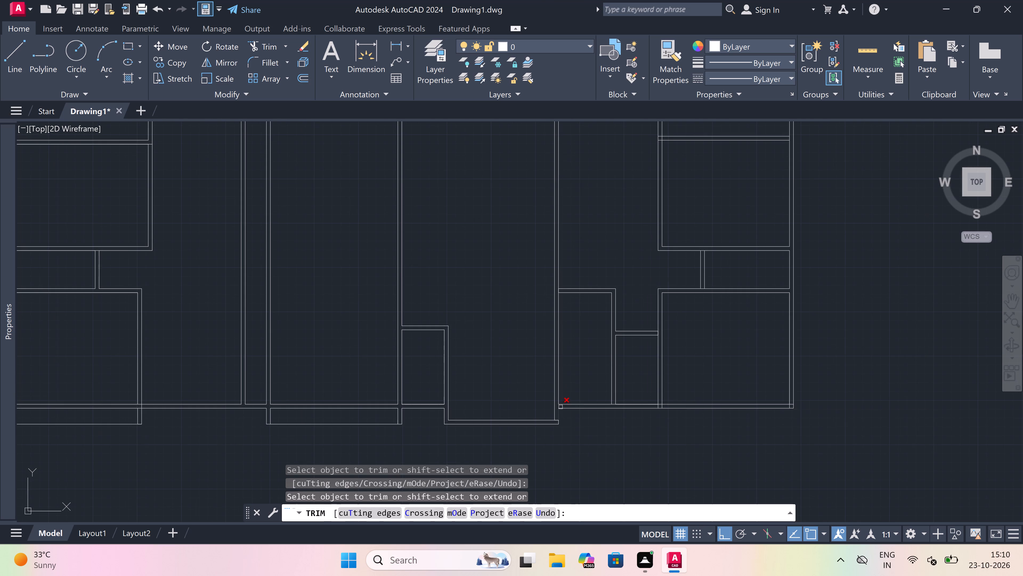
Trim open the bottom wall's junctions with the lower right room's left wall and the adjacent small-room partition.
scroll(673, 411, up, 3)
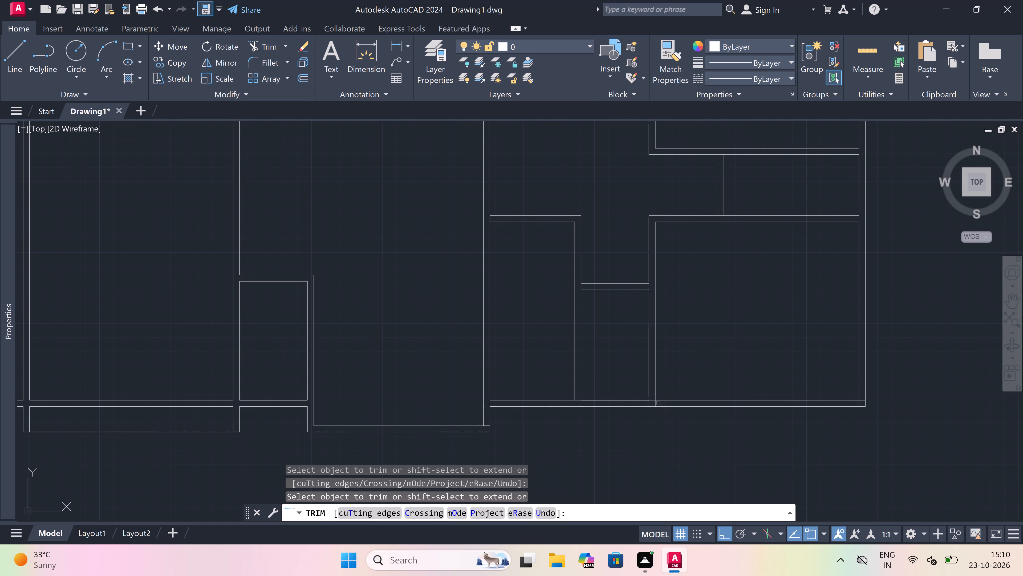
click(658, 402)
click(614, 398)
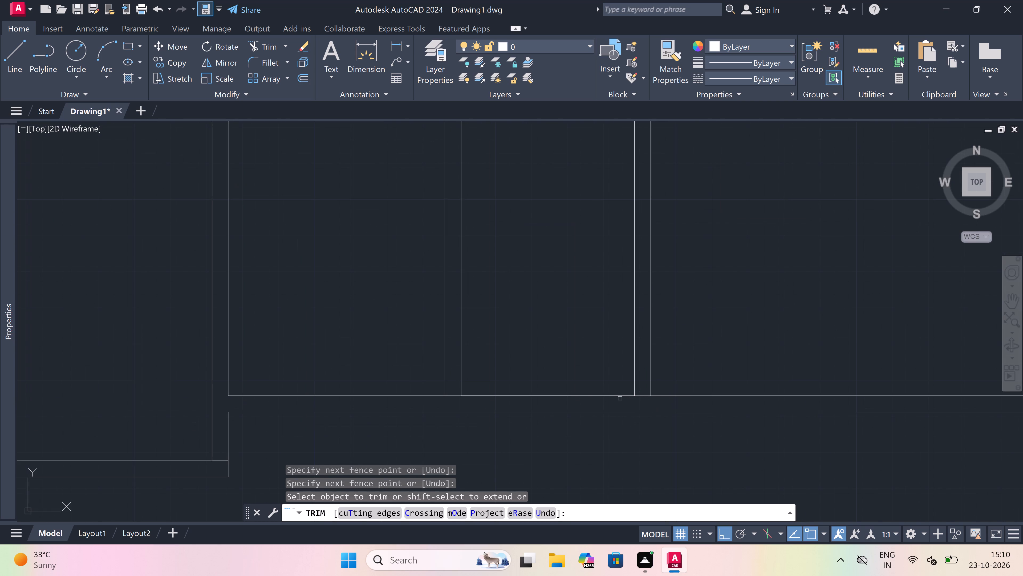
click(640, 401)
click(641, 391)
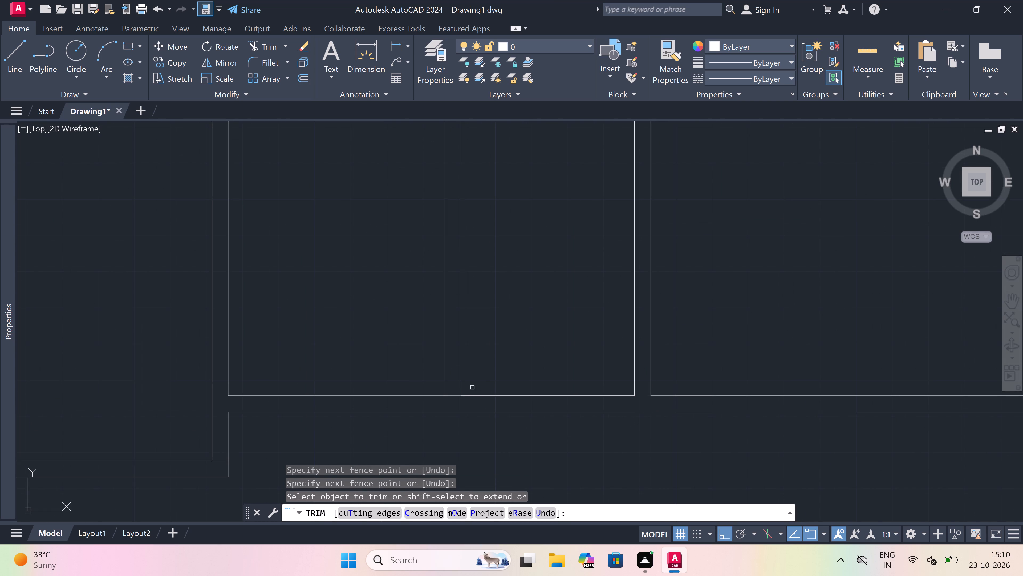
click(453, 393)
click(453, 400)
scroll(453, 400, down, 3)
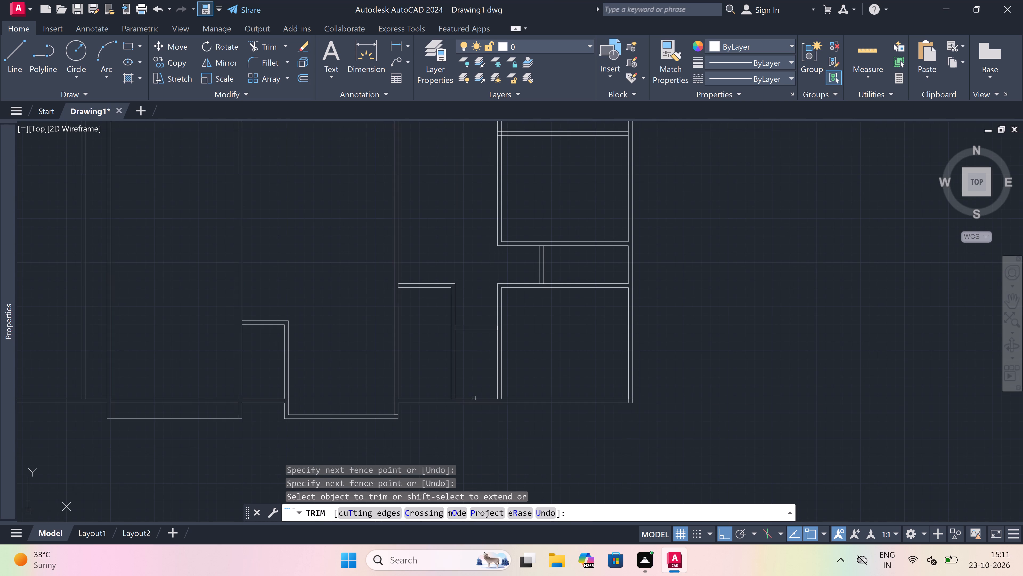
Trim the crossing inner wall lines at the plan's lower right outer corner.
scroll(641, 400, up, 3)
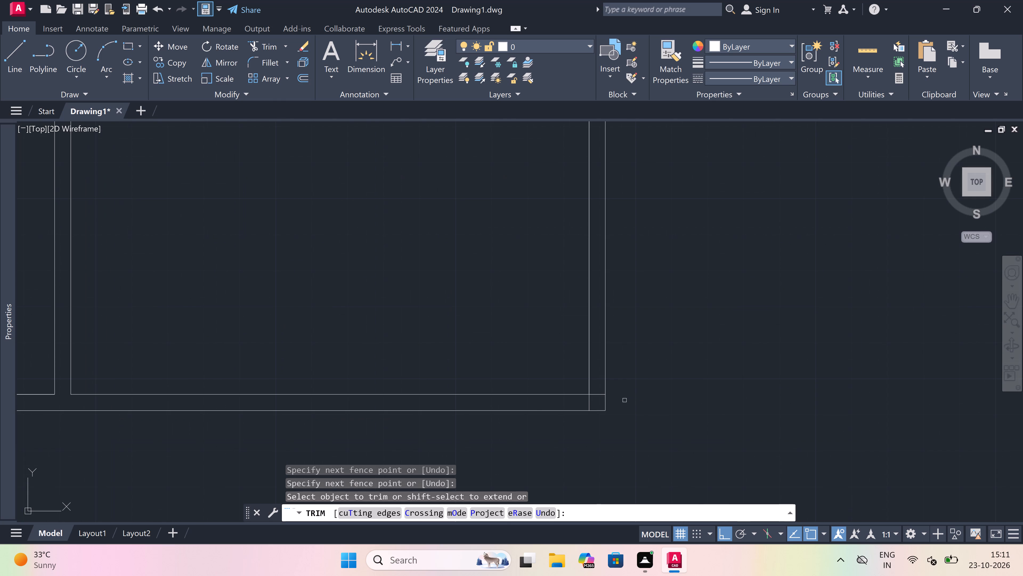
scroll(579, 400, up, 1)
click(592, 408)
click(618, 403)
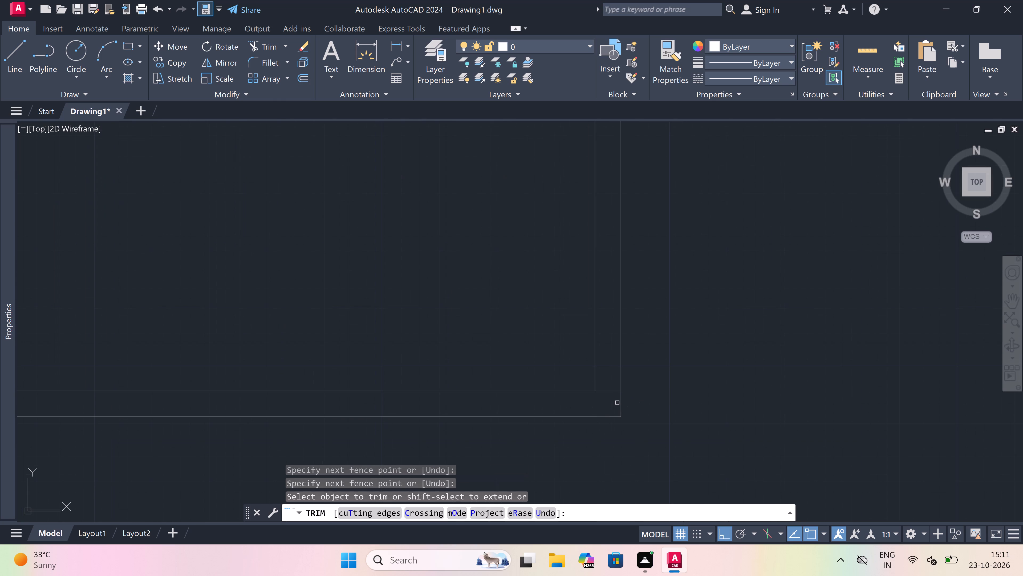
drag(617, 403, 617, 399)
click(616, 377)
scroll(609, 387, down, 5)
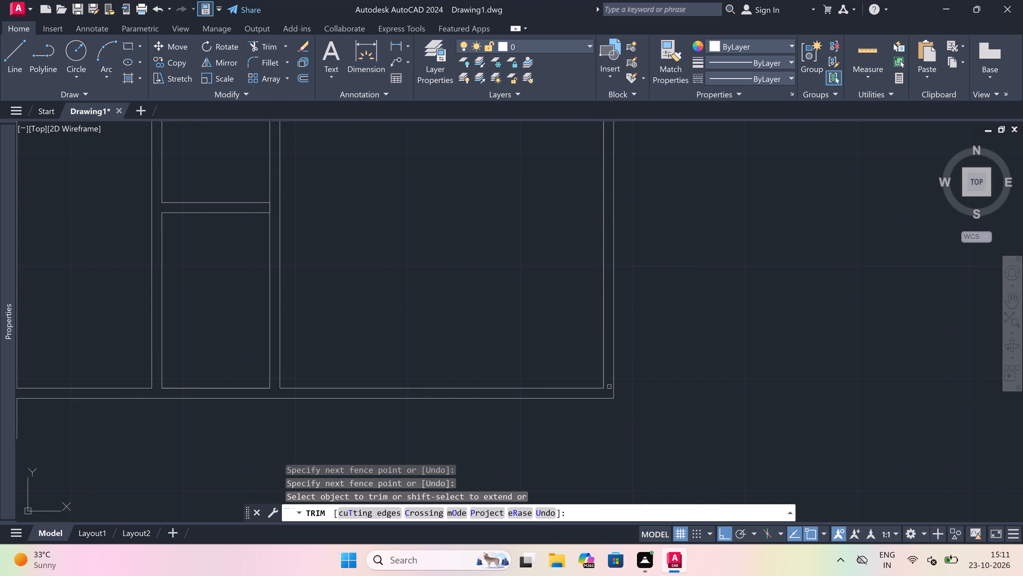
scroll(608, 387, down, 2)
Trim the crossing wall lines where the lower left room's right wall meets the bottom wall.
scroll(453, 374, up, 1)
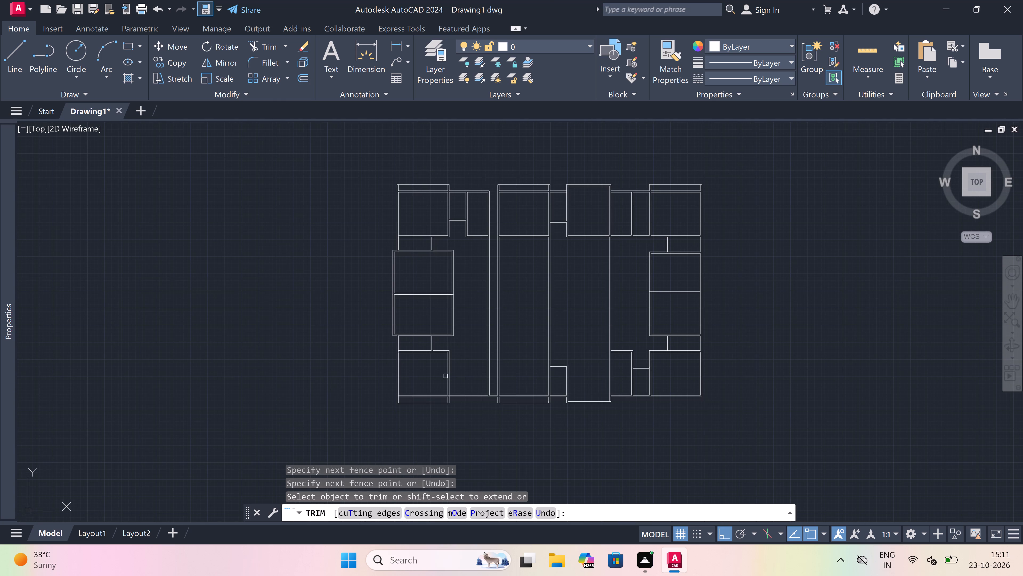
scroll(401, 387, up, 3)
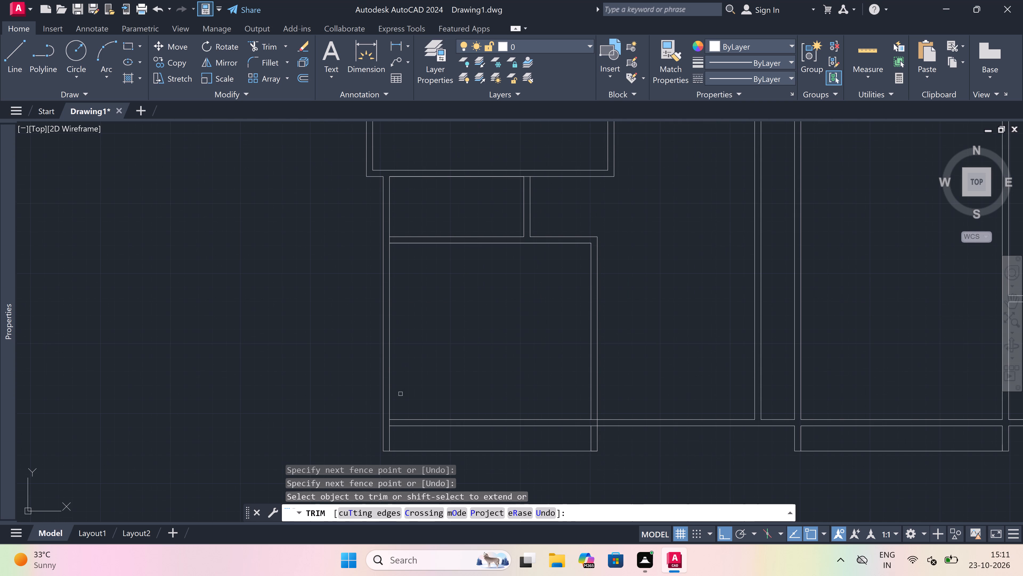
scroll(606, 425, up, 3)
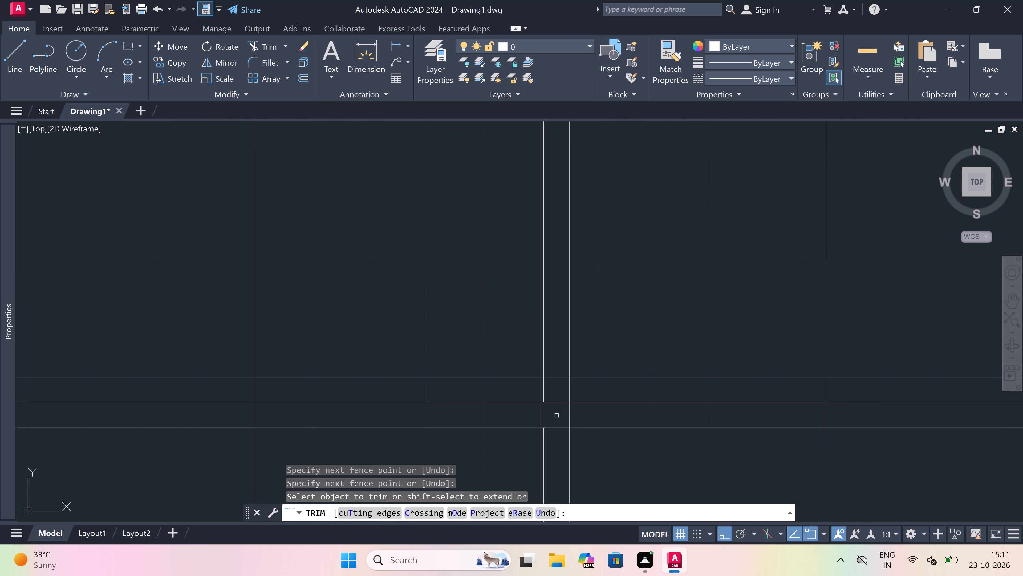
scroll(557, 415, up, 1)
drag(557, 415, 564, 417)
click(644, 421)
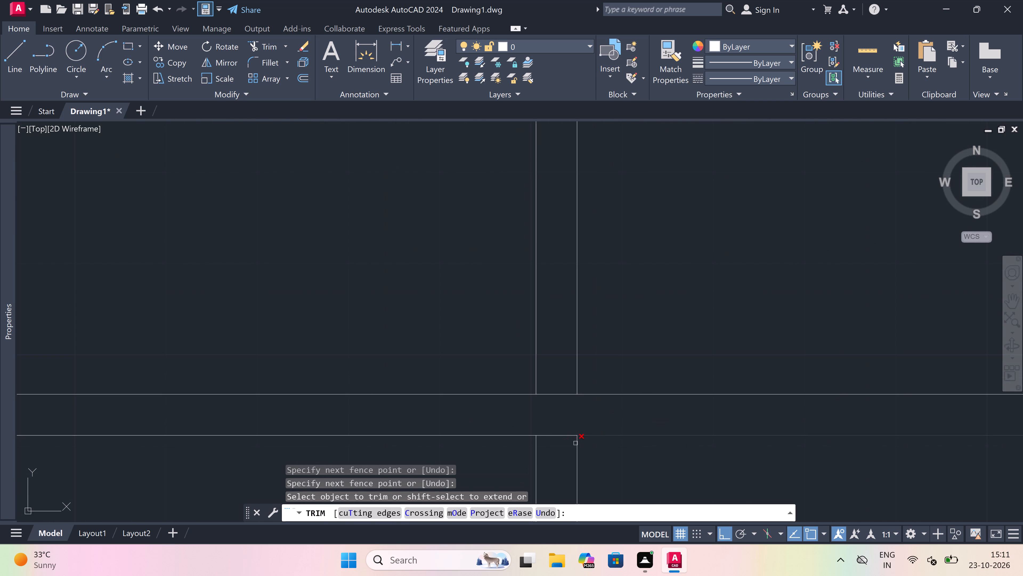
drag(548, 453, 549, 451)
click(556, 339)
scroll(556, 339, down, 4)
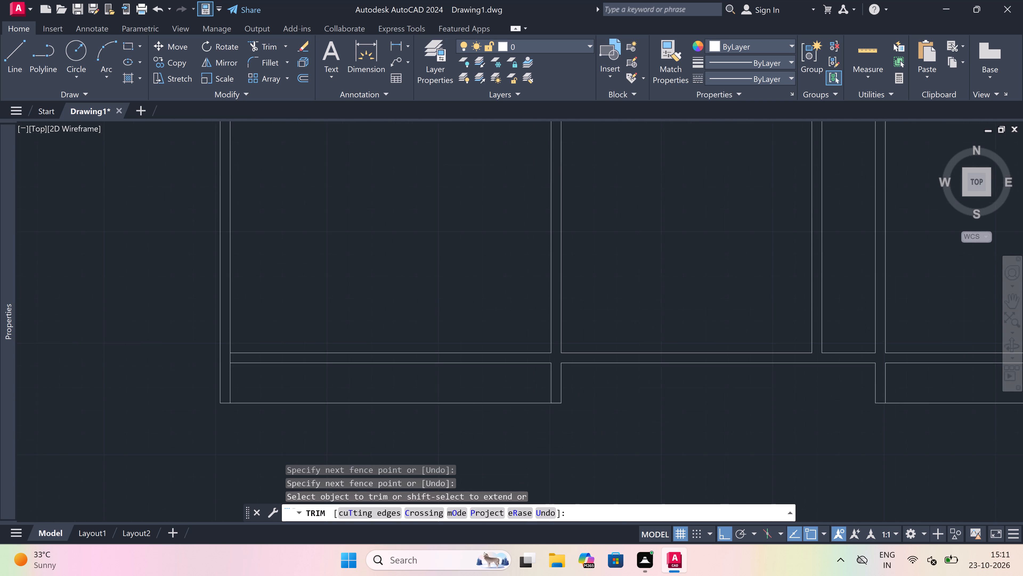
Trim the outer left wall's inner line across the bottom cross wall's end to open the junction, and finish trimming.
scroll(352, 345, up, 2)
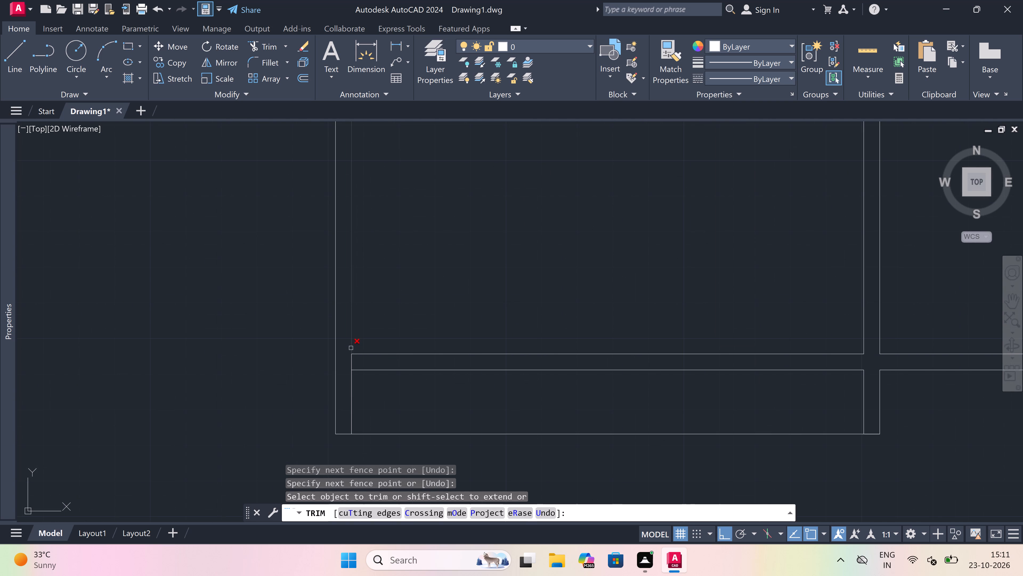
scroll(344, 364, up, 2)
click(344, 362)
click(438, 366)
scroll(438, 366, down, 4)
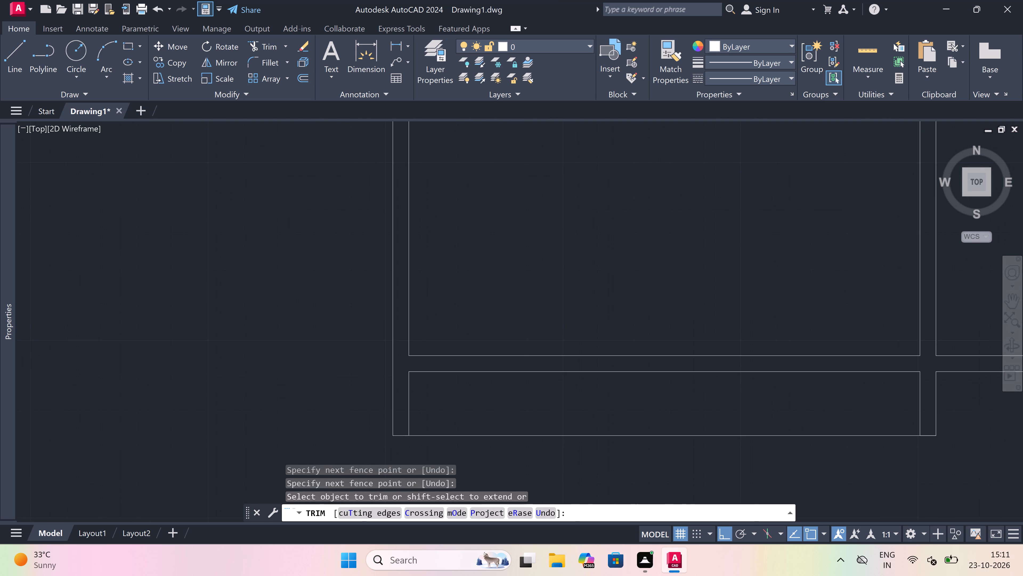
scroll(439, 367, down, 6)
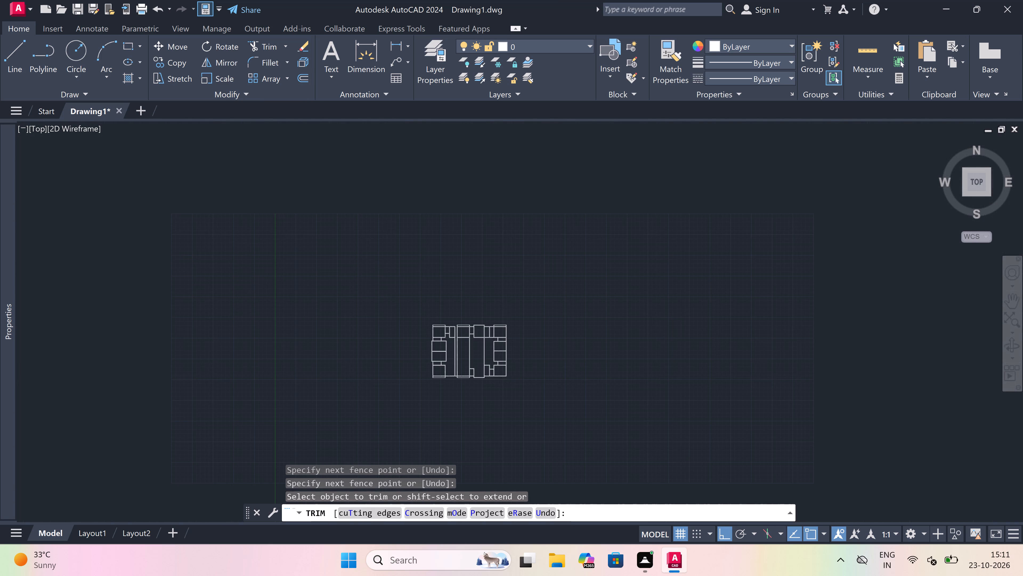
scroll(452, 345, up, 2)
key(Escape)
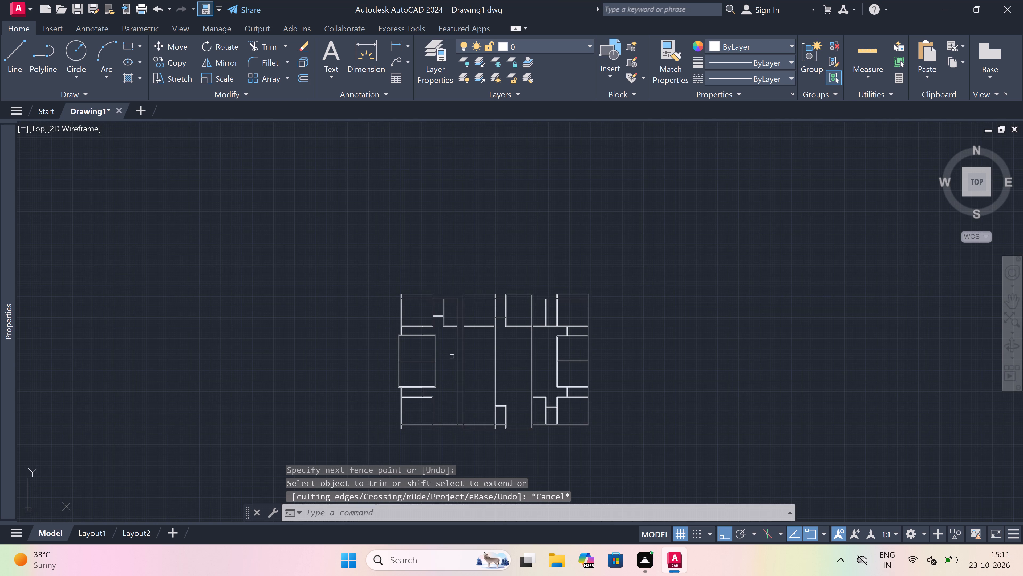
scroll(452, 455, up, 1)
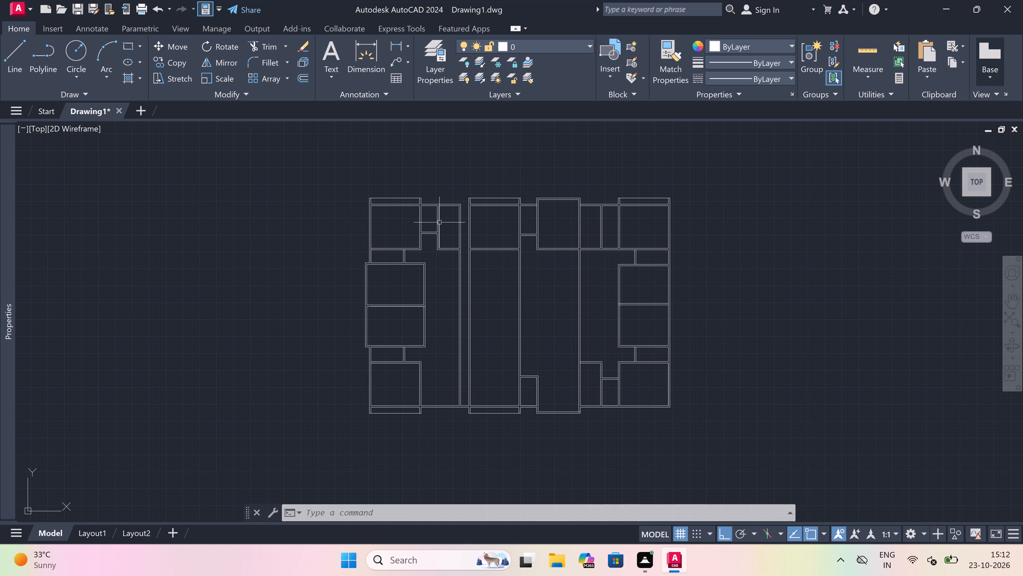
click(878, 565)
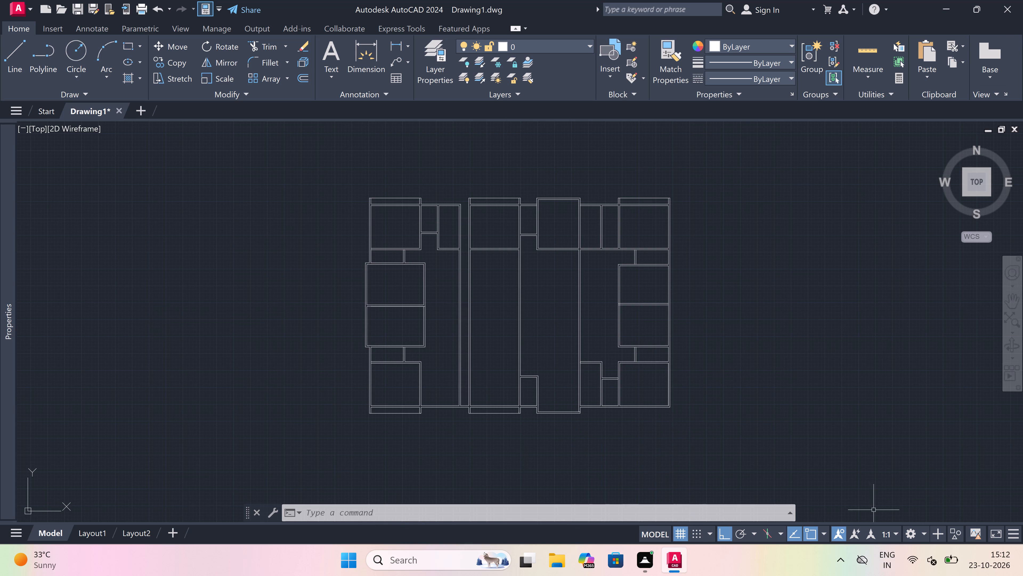
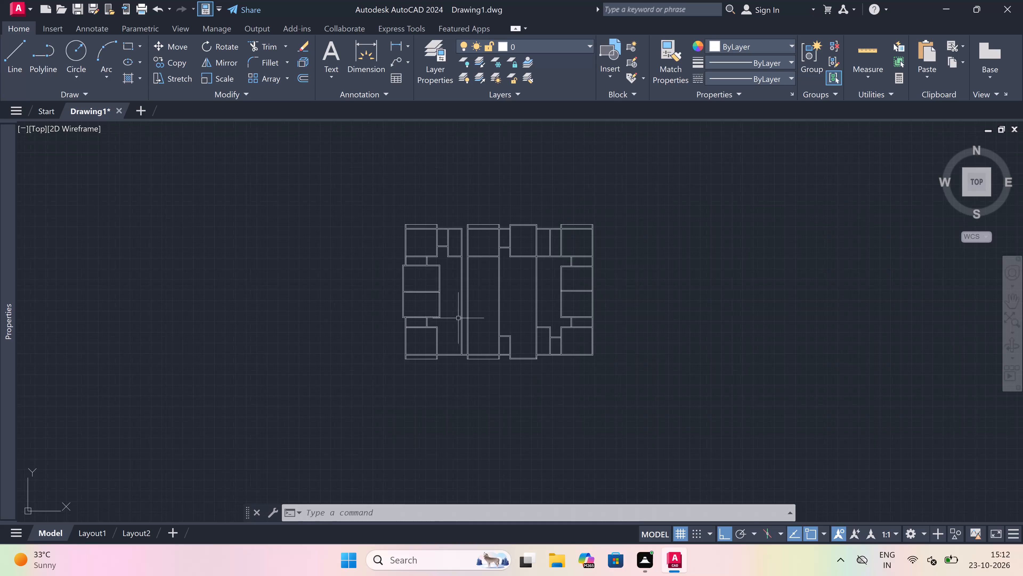
Draw a small room's outer wall line in the lower-left unit: 5' along the bottom wall, up level with the adjacent room's top, across to the long vertical wall.
scroll(462, 318, up, 2)
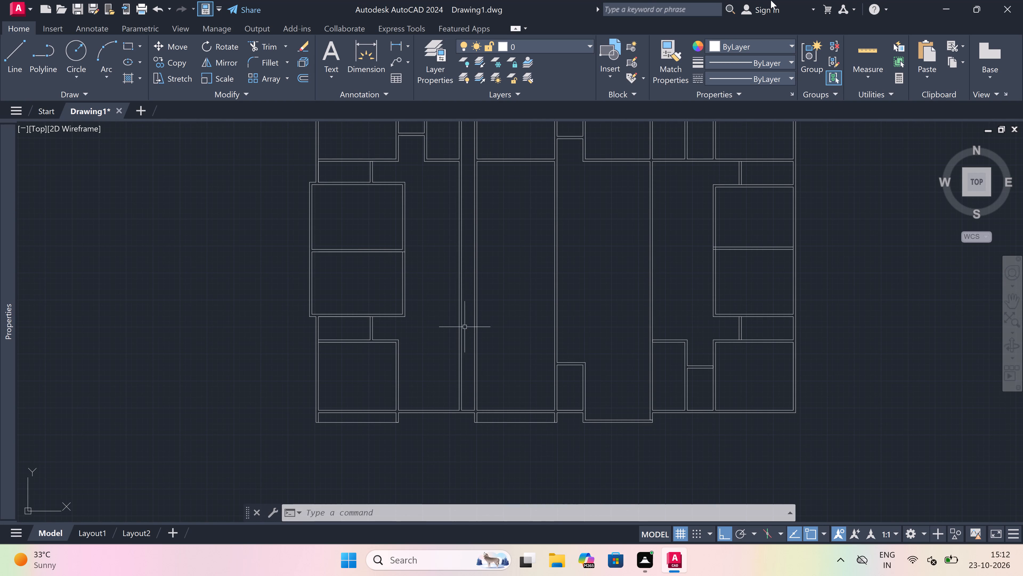
scroll(651, 426, down, 2)
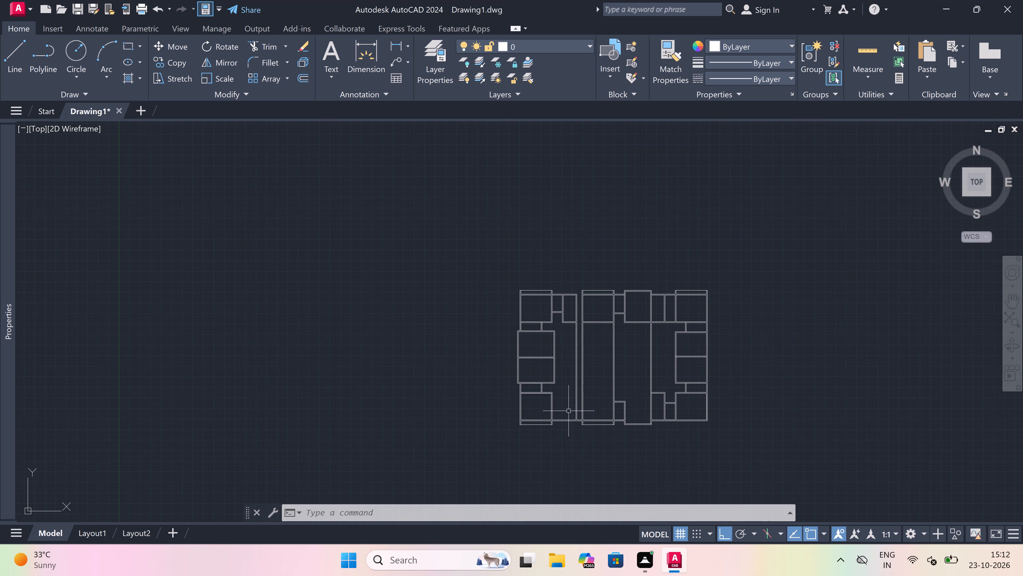
scroll(568, 413, up, 4)
key(l)
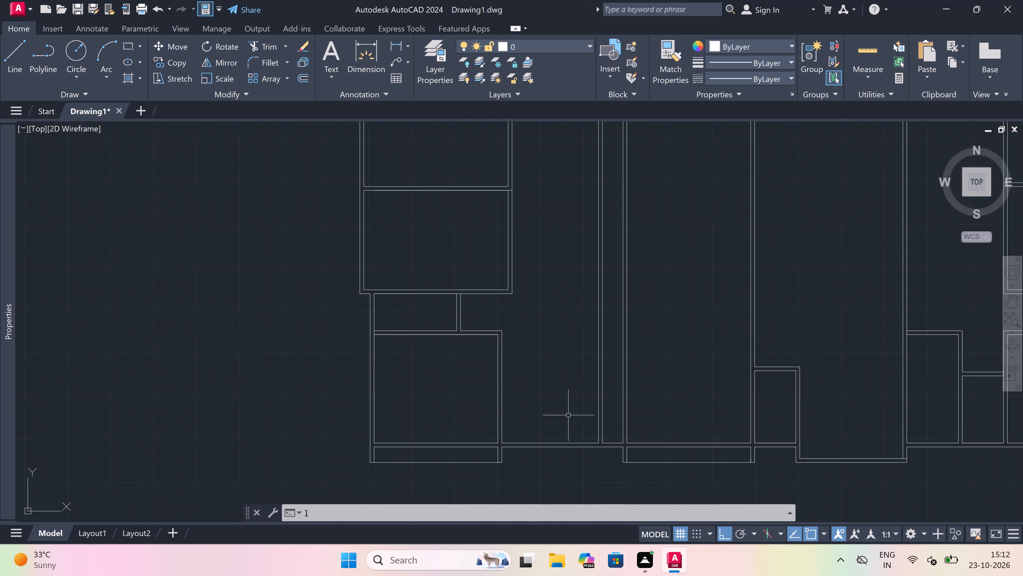
key(space)
scroll(579, 435, up, 2)
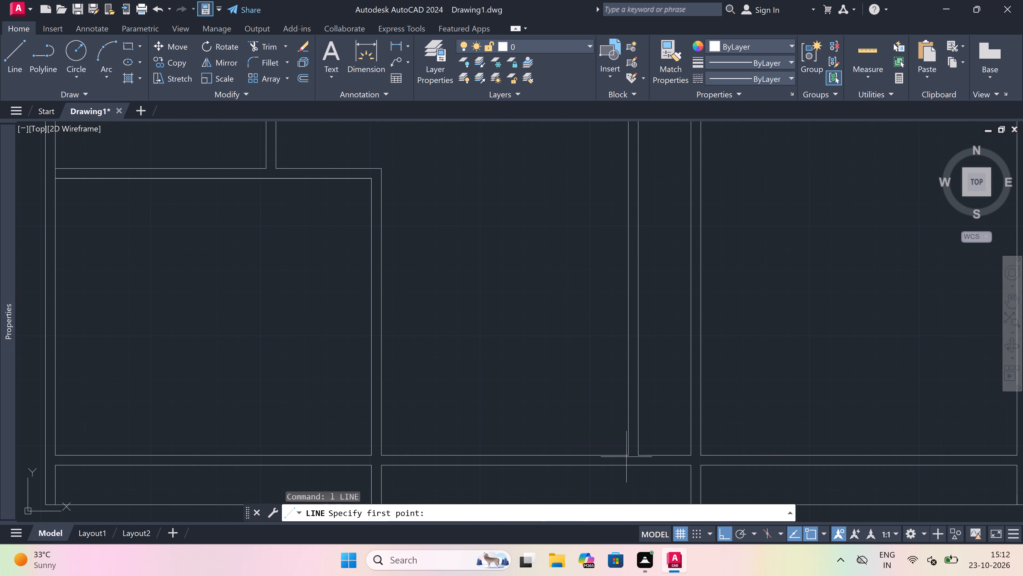
click(632, 458)
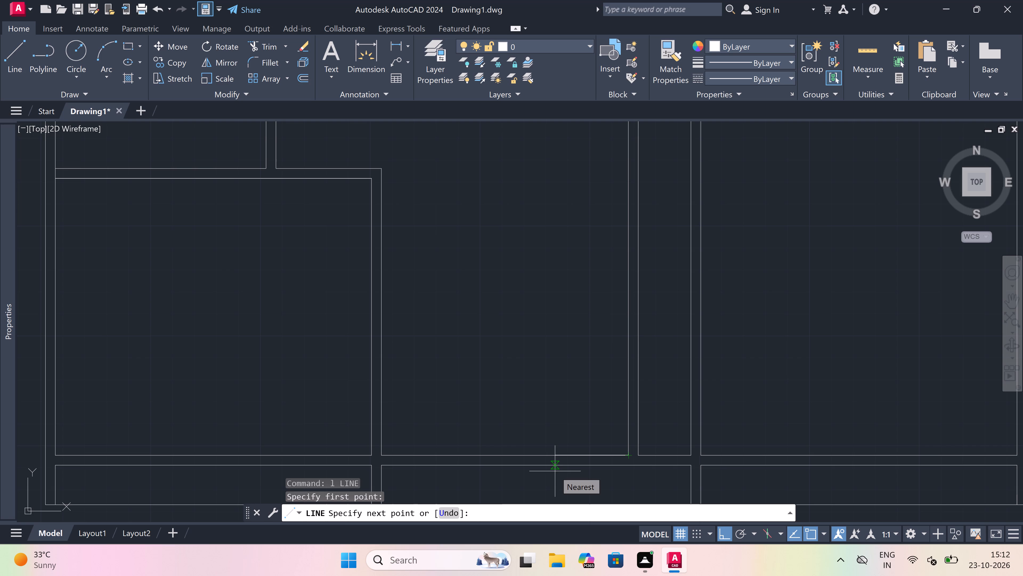
text(5')
key(space)
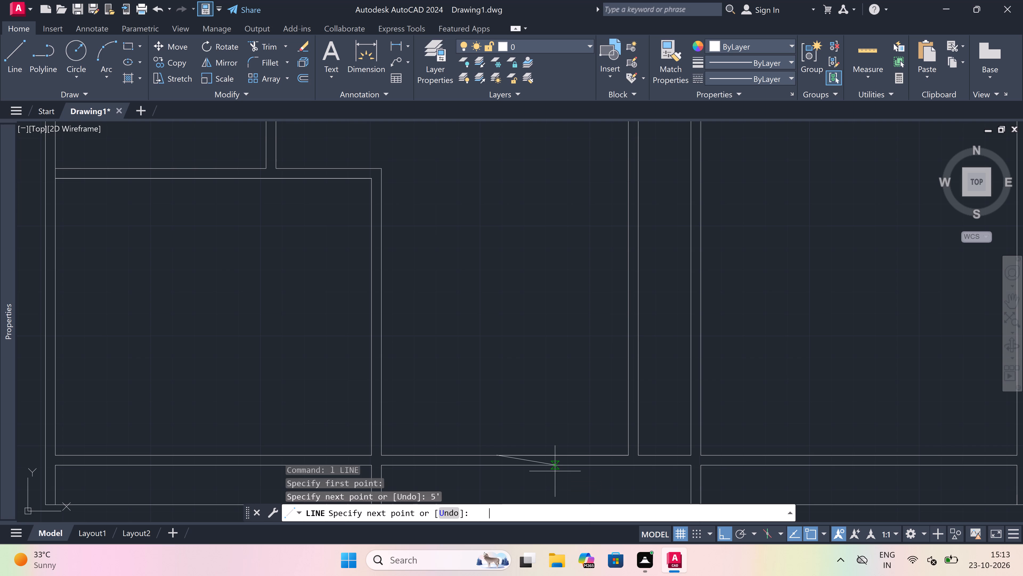
scroll(581, 318, down, 3)
scroll(512, 265, up, 2)
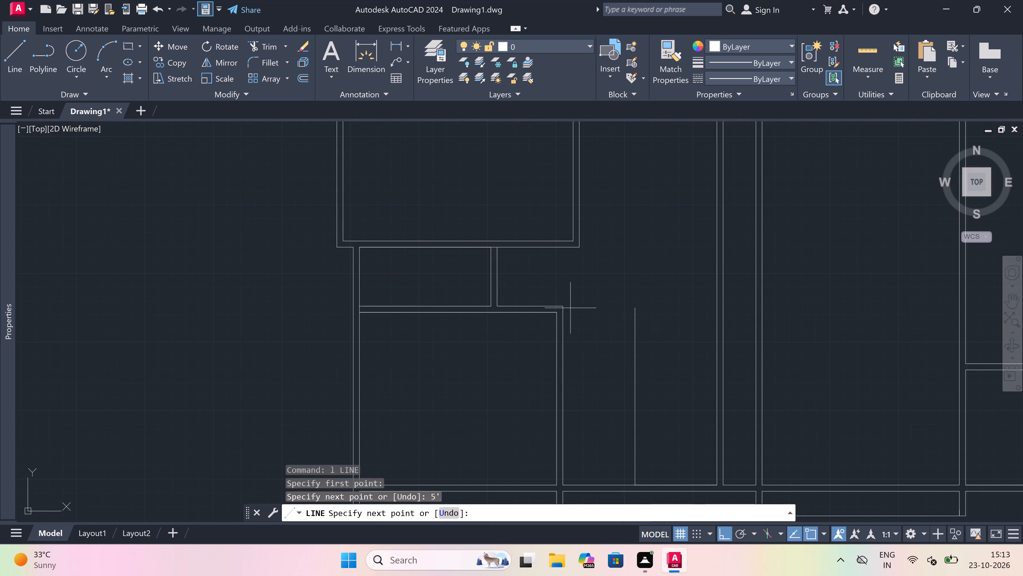
click(637, 305)
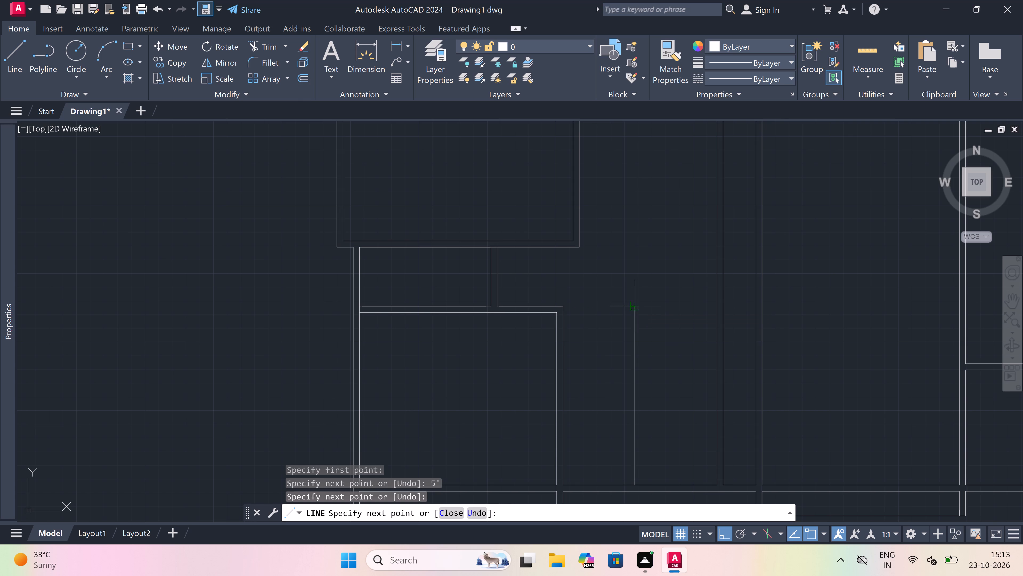
click(718, 303)
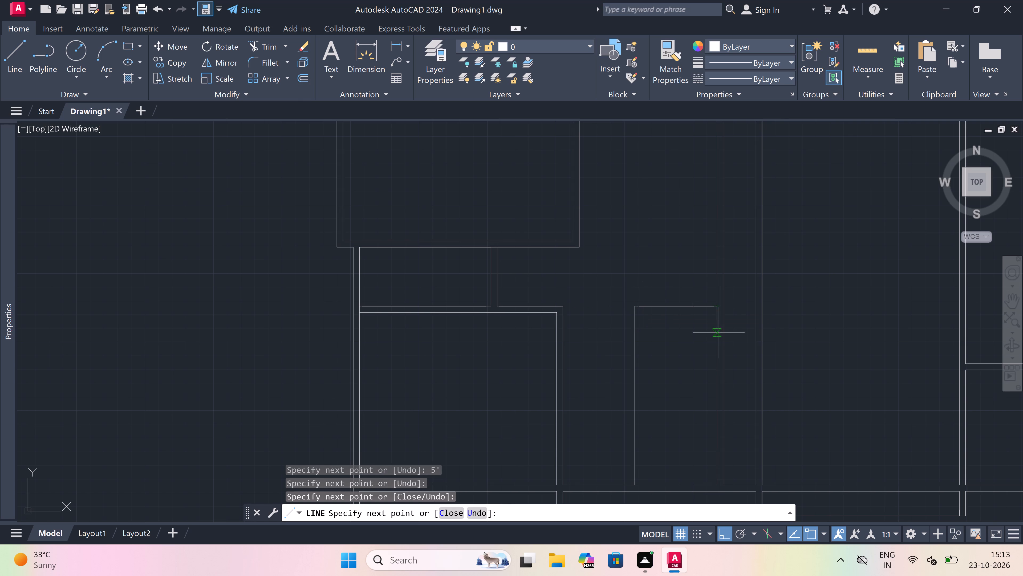
Draw the small room's inner wall lines 4.5" inside its top and side lines, ending at the bottom wall.
text(4.5")
key(space)
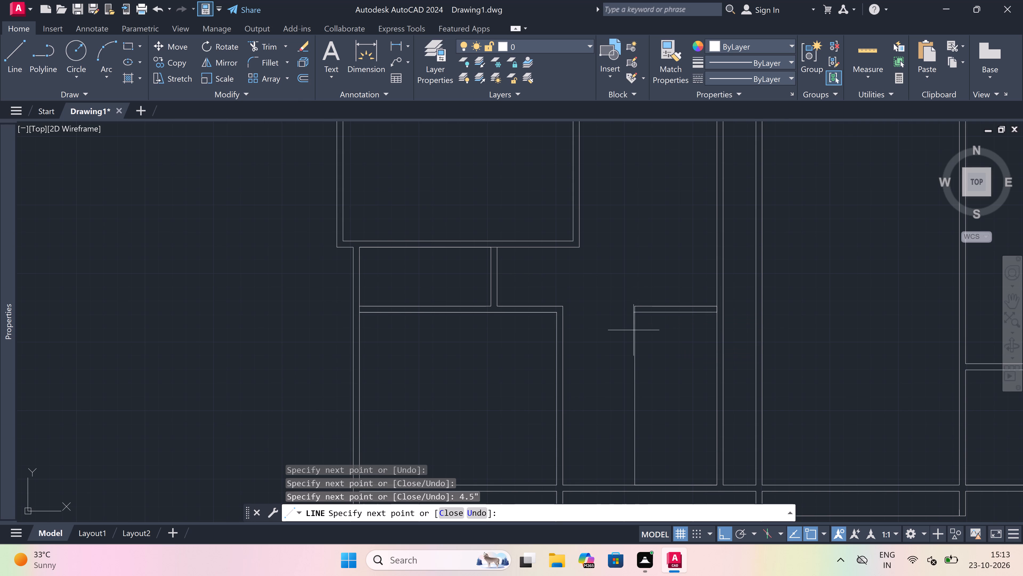
click(633, 310)
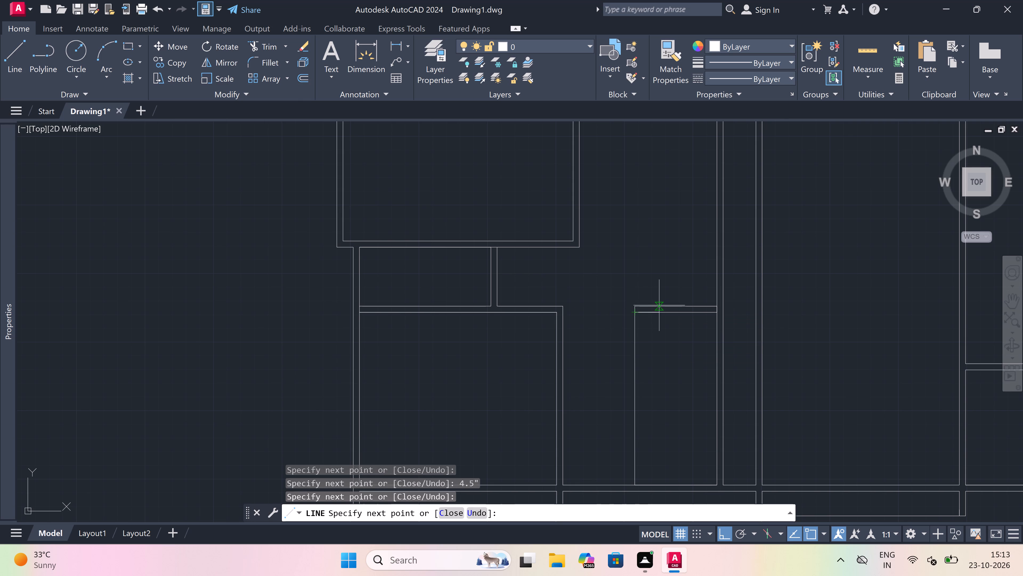
text(4.5")
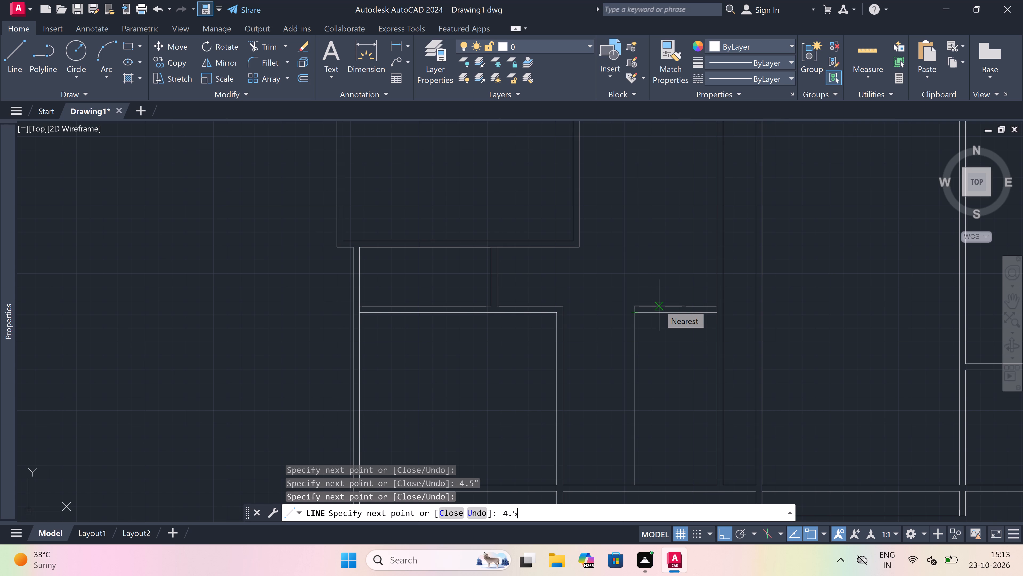
key(space)
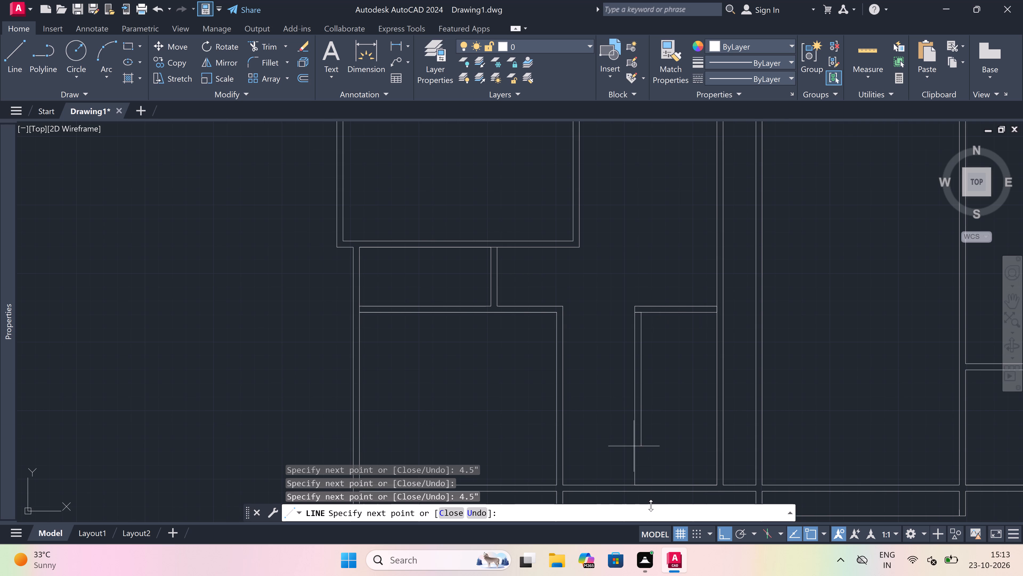
click(644, 486)
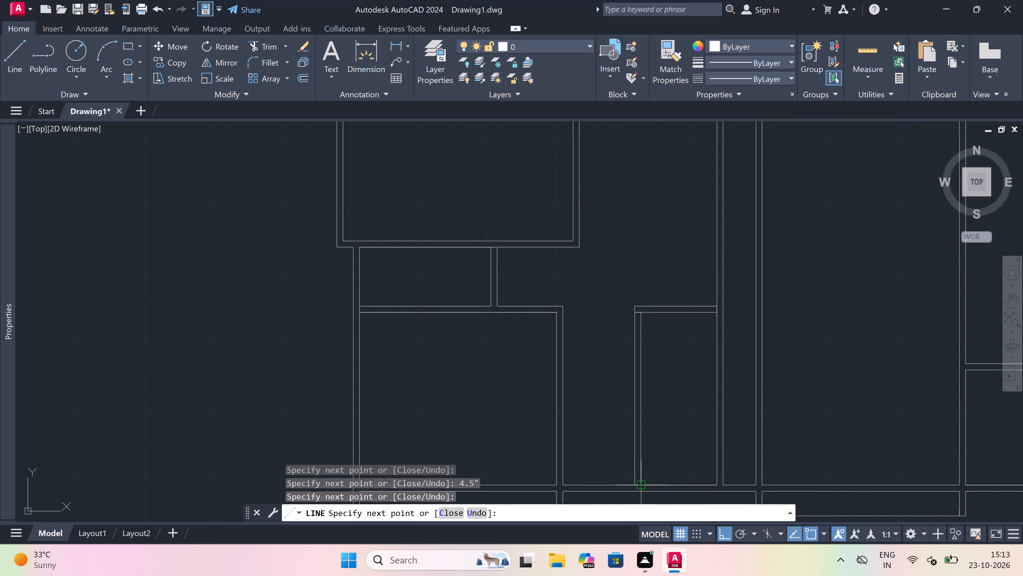
key(Escape)
Draw a 4.5" thick cross wall between the small room and the adjacent room, starting 6'6" above the bottom wall.
key(space)
click(630, 487)
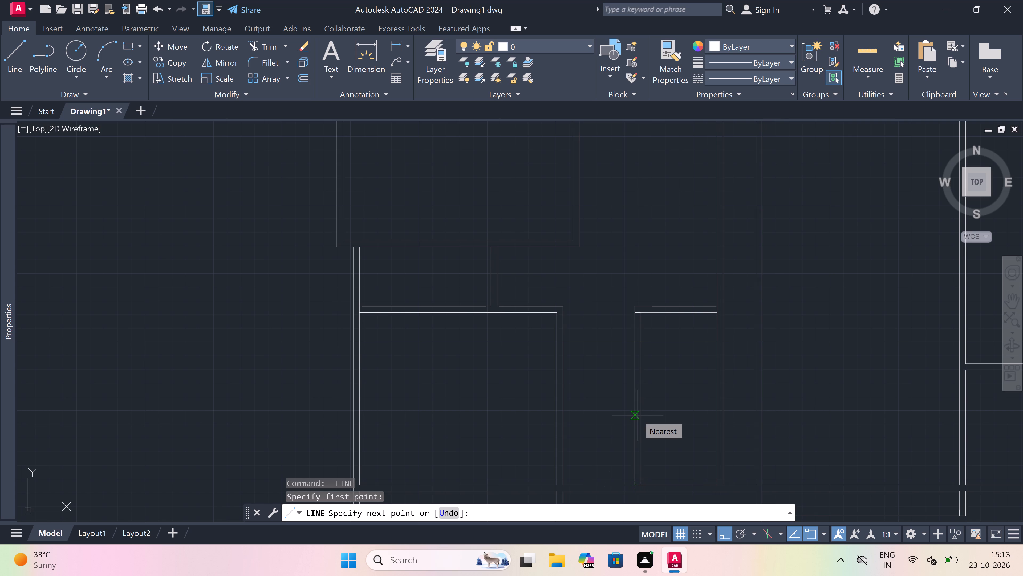
text(6')
key(6)
text(")
key(space)
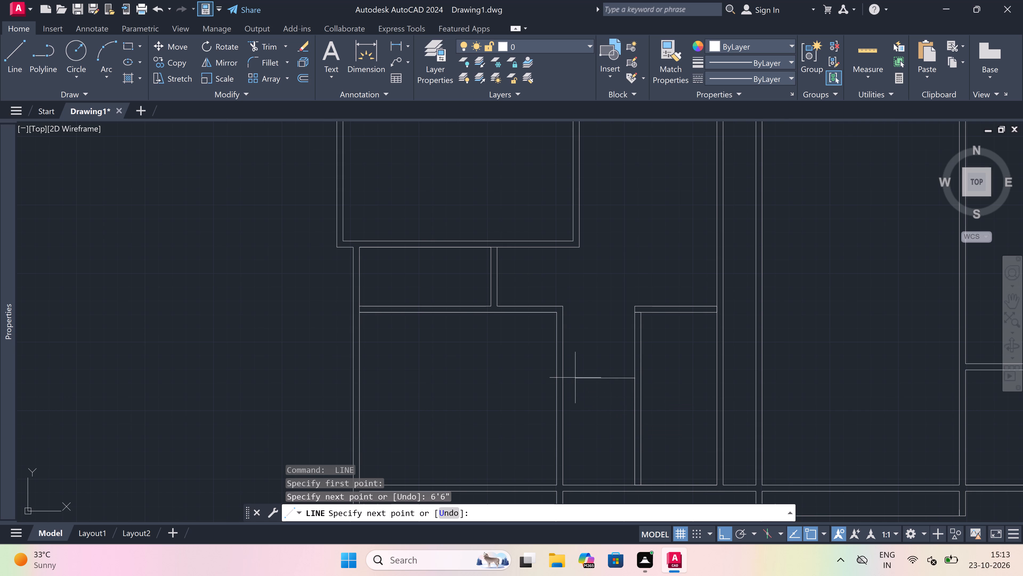
click(564, 375)
text(4.5")
key(space)
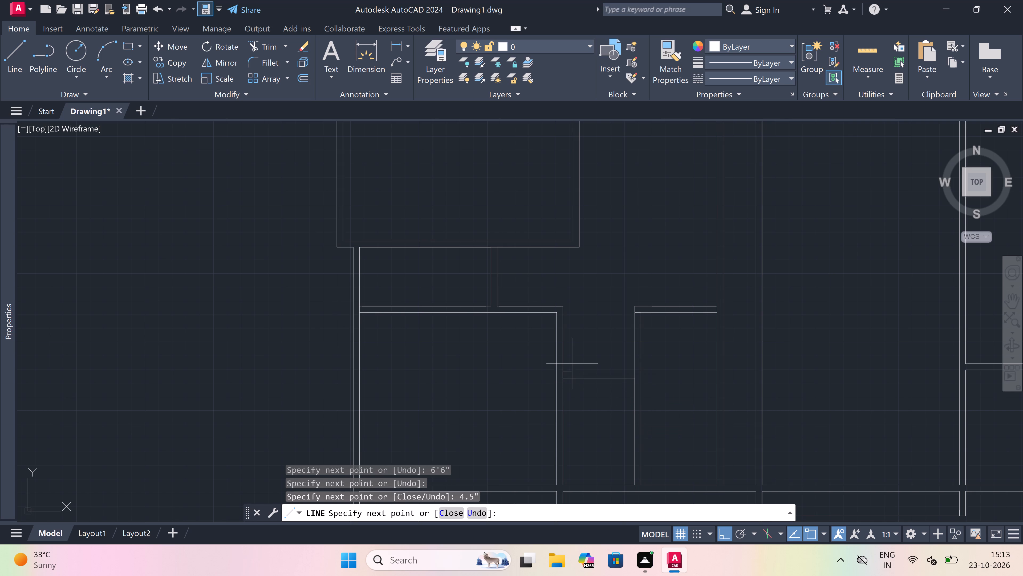
click(638, 372)
key(Escape)
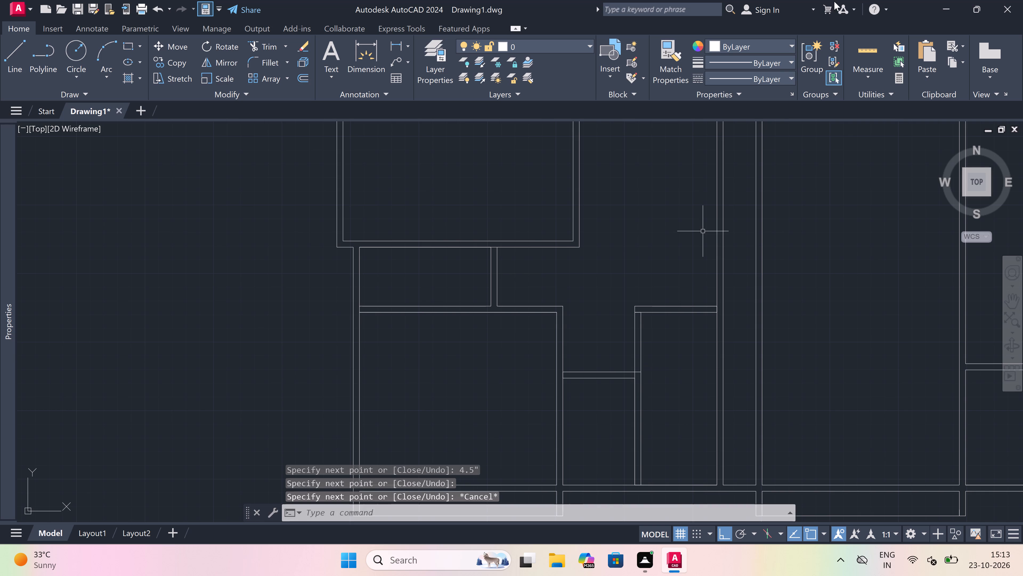
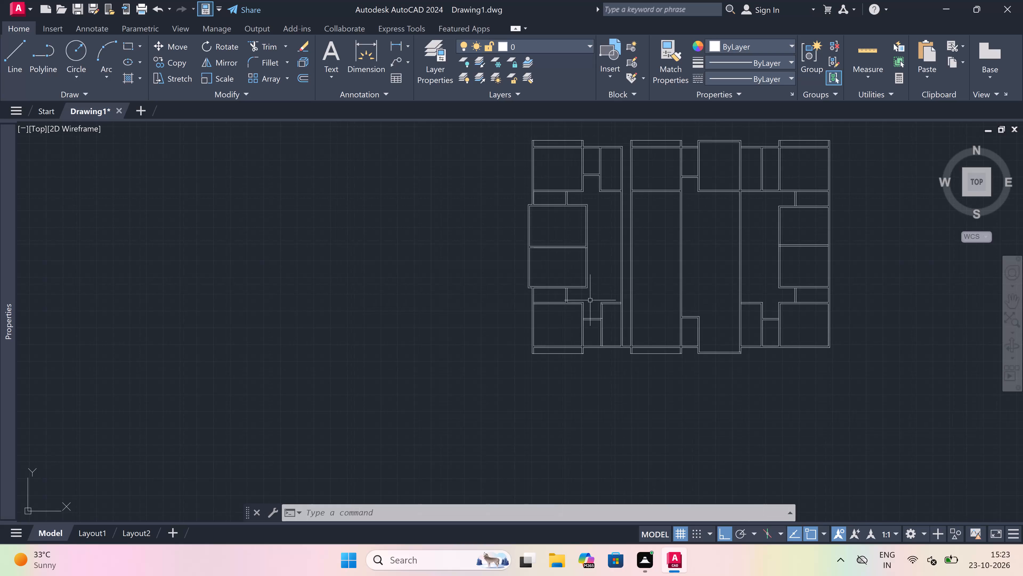
Draw a 4.5" thick cross wall across the long middle-left bay, its lower line 10'6" above the bottom wall's inner corner.
scroll(590, 300, down, 2)
scroll(602, 269, up, 2)
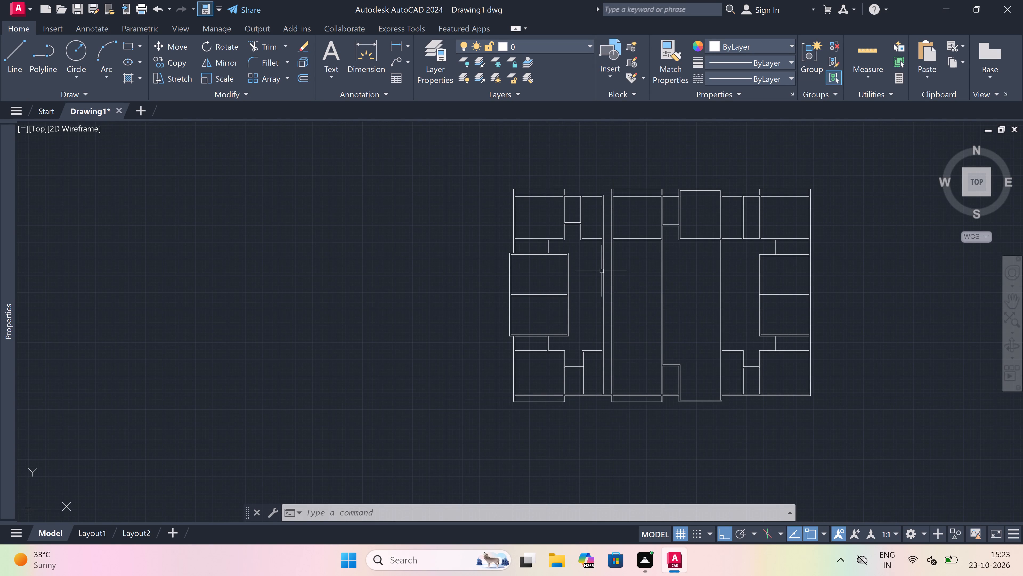
scroll(602, 270, down, 1)
scroll(613, 297, up, 1)
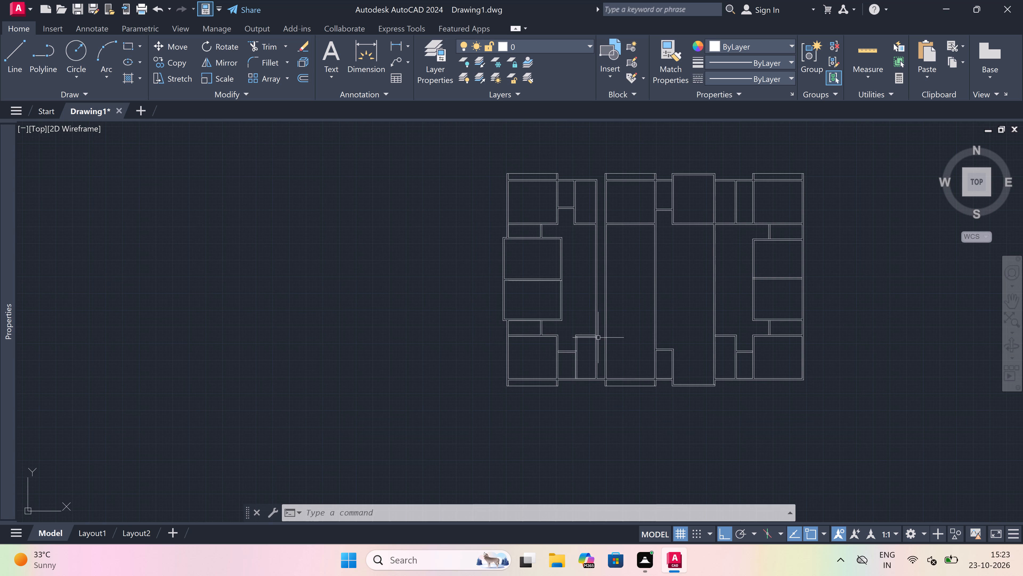
scroll(607, 349, up, 1)
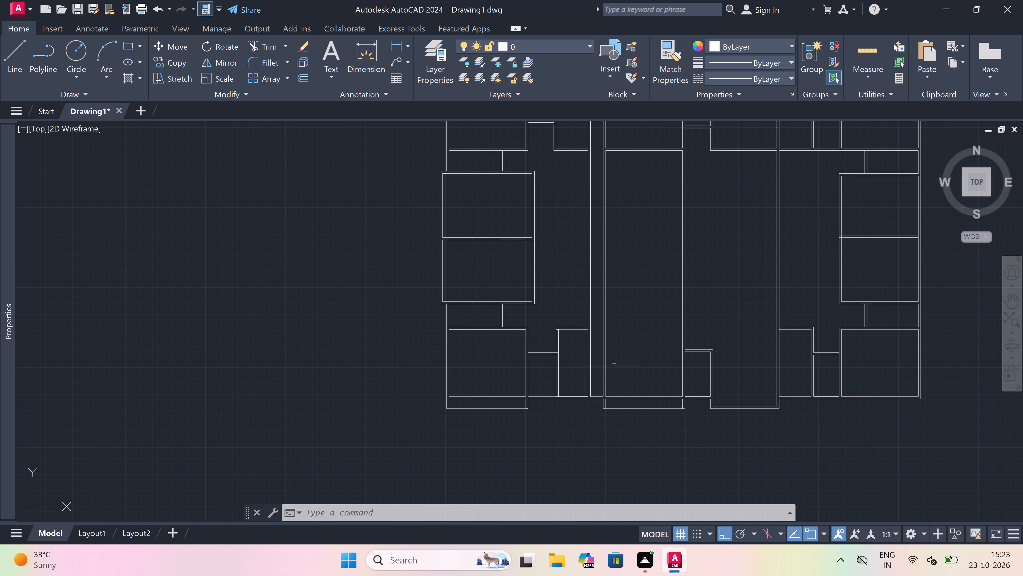
text(l)
key(space)
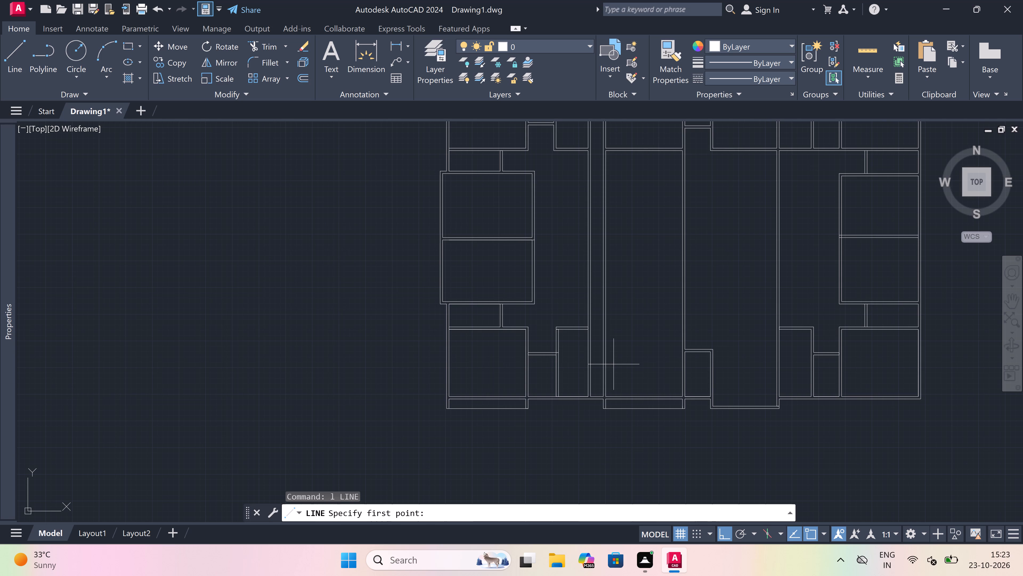
scroll(595, 377, up, 1)
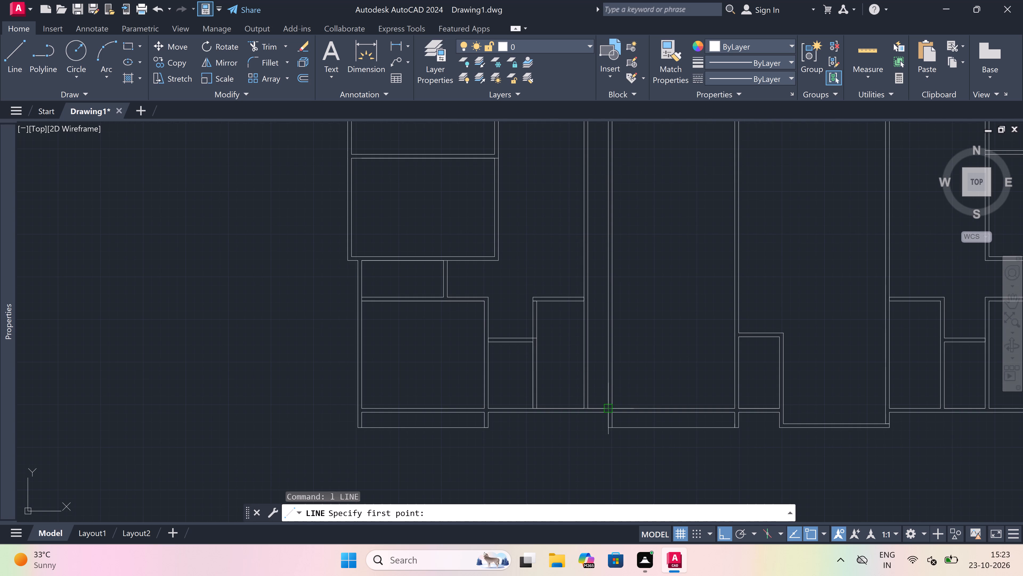
scroll(611, 406, up, 2)
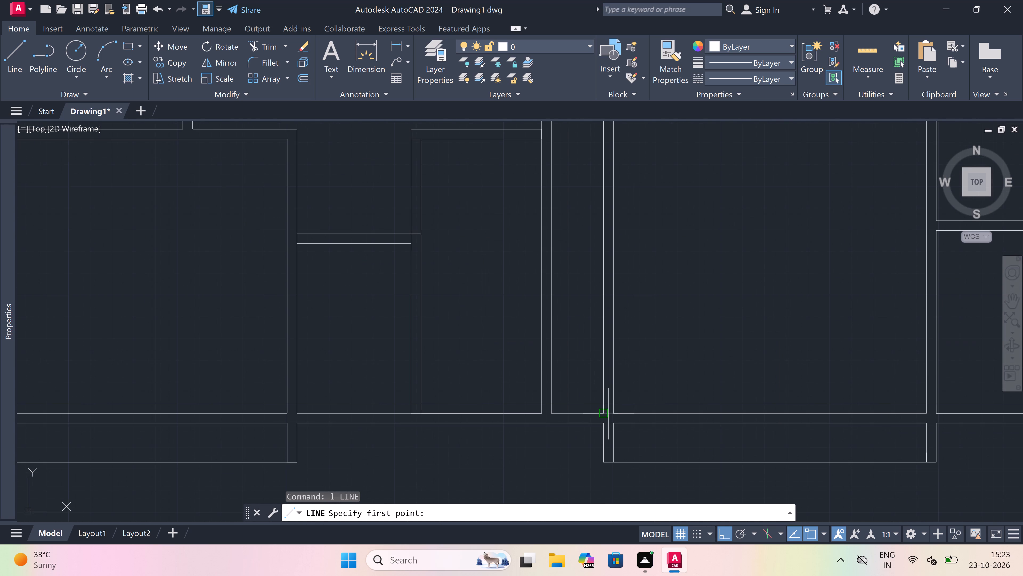
click(614, 413)
text(10'6)
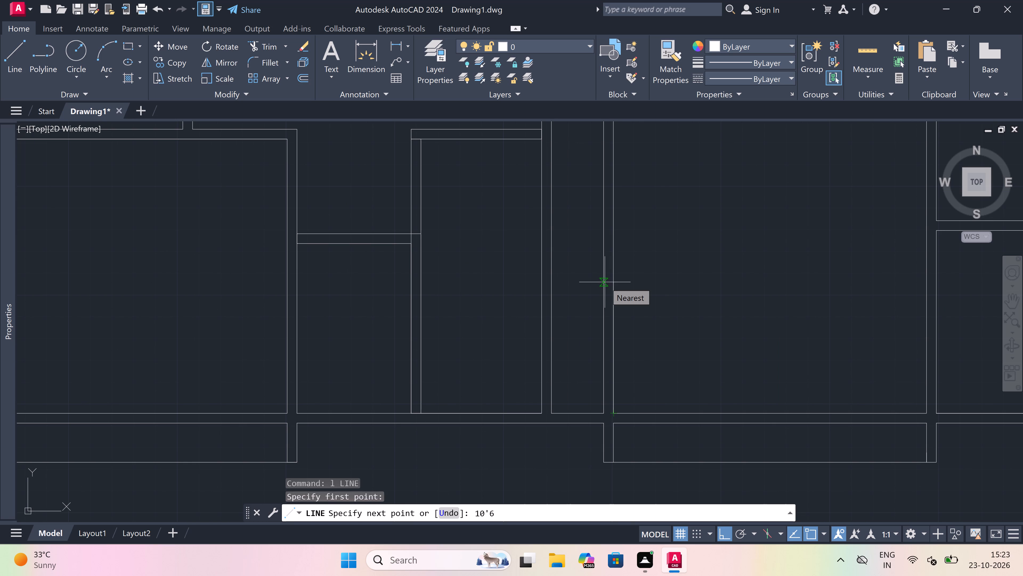
text(")
key(space)
scroll(603, 283, down, 3)
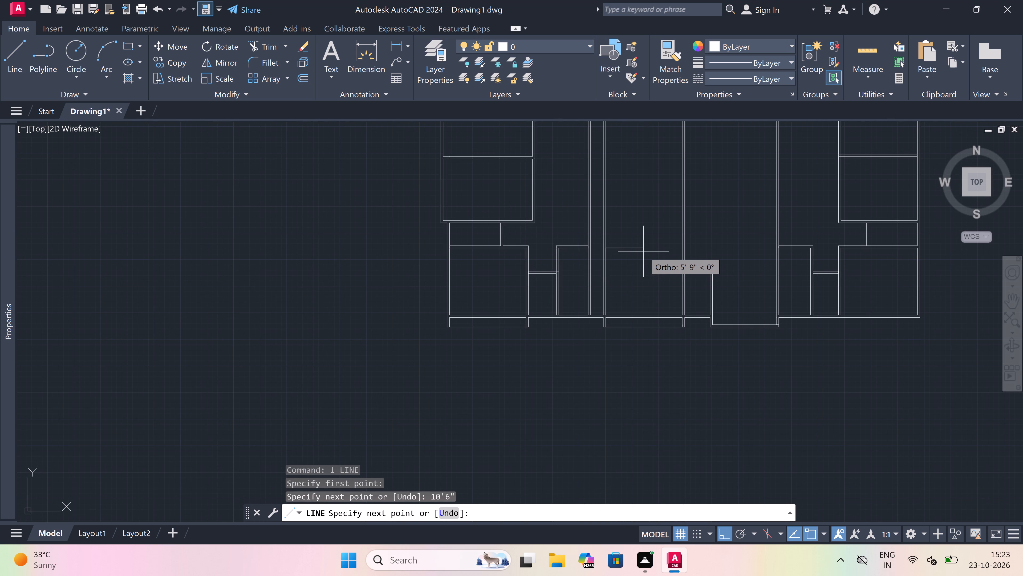
scroll(646, 251, up, 1)
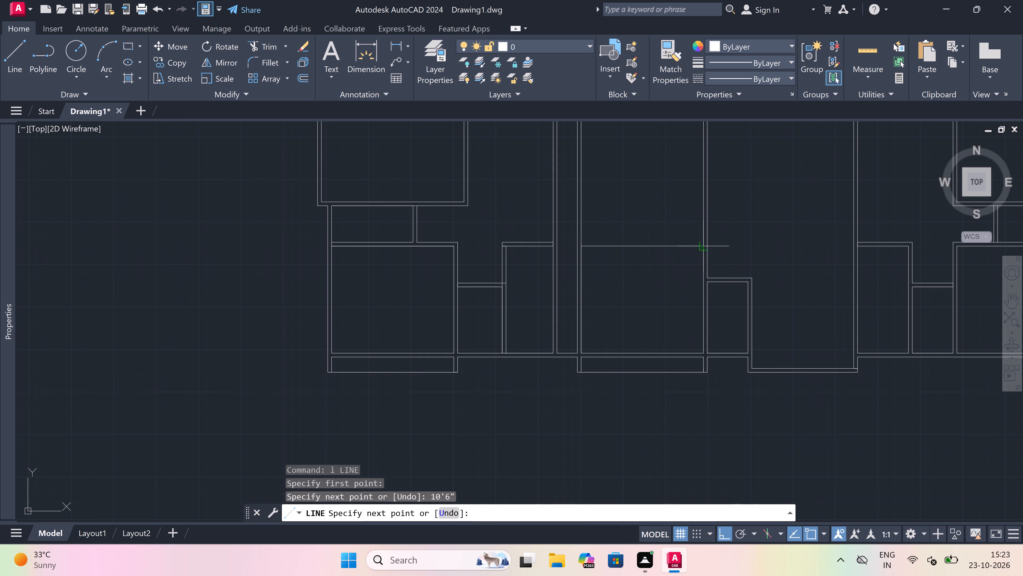
drag(709, 247, 709, 244)
scroll(701, 217, up, 1)
text(4.5")
key(space)
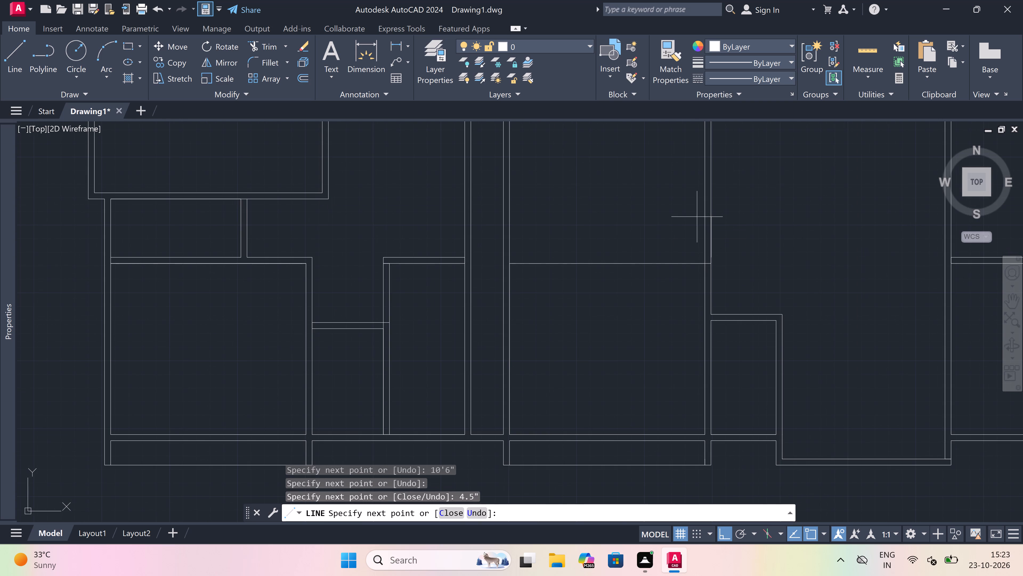
scroll(503, 252, up, 2)
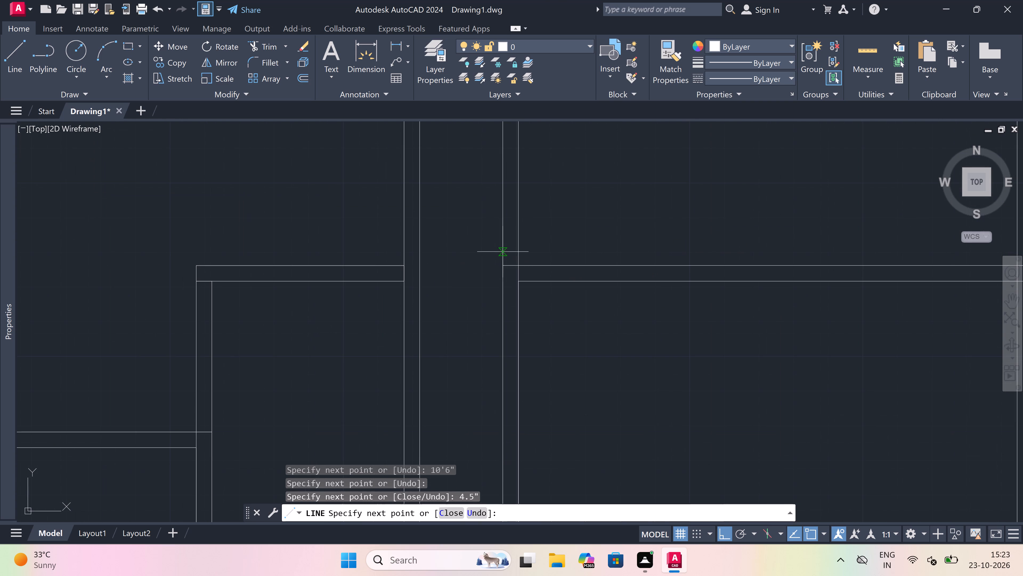
click(517, 263)
Draw a second 4.5" thick cross wall in the same bay, leaving 4' clear above the first cross wall.
scroll(517, 262, down, 3)
scroll(517, 229, up, 3)
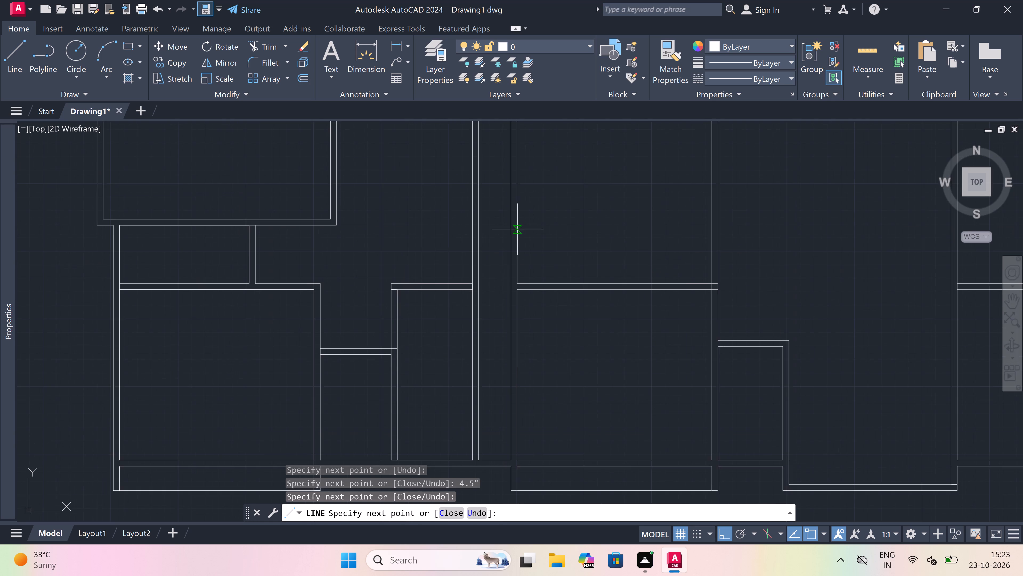
text(4')
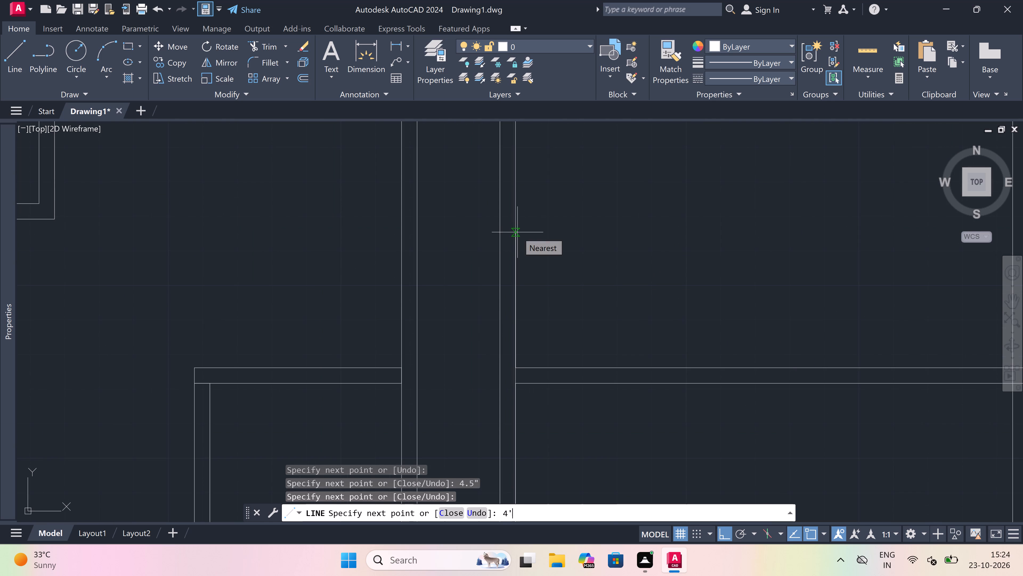
key(space)
scroll(514, 235, down, 2)
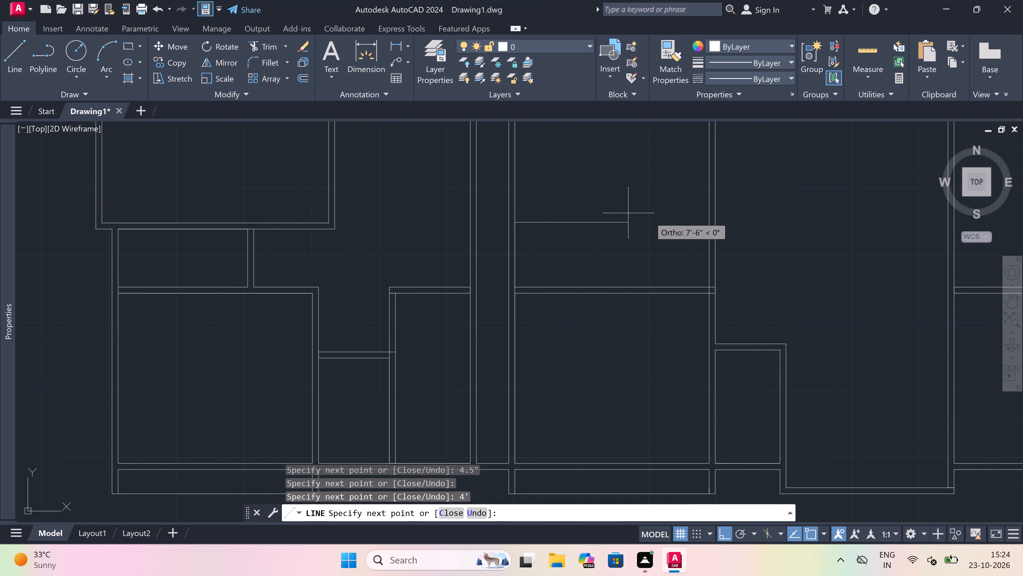
click(703, 223)
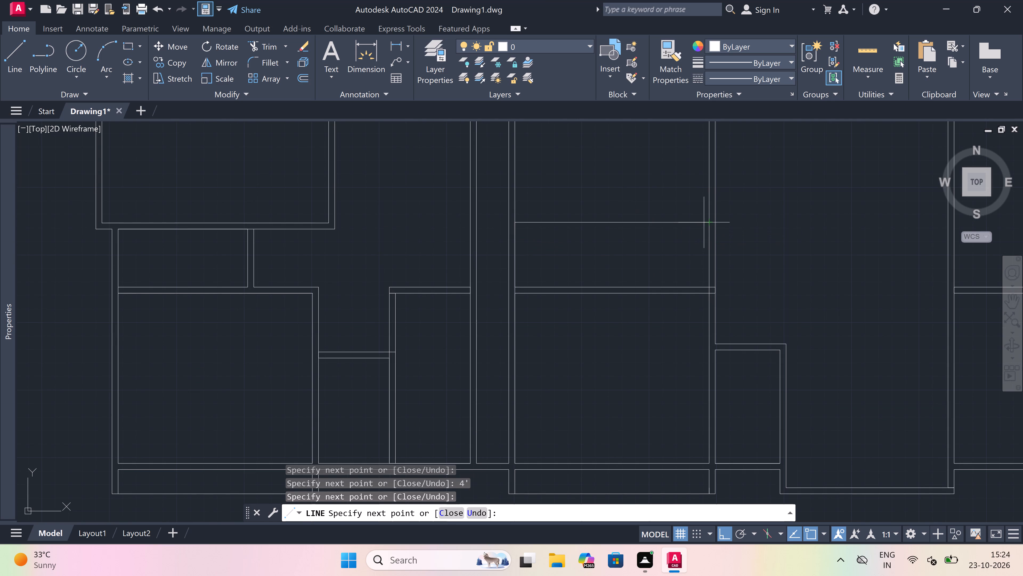
text(4.5")
key(space)
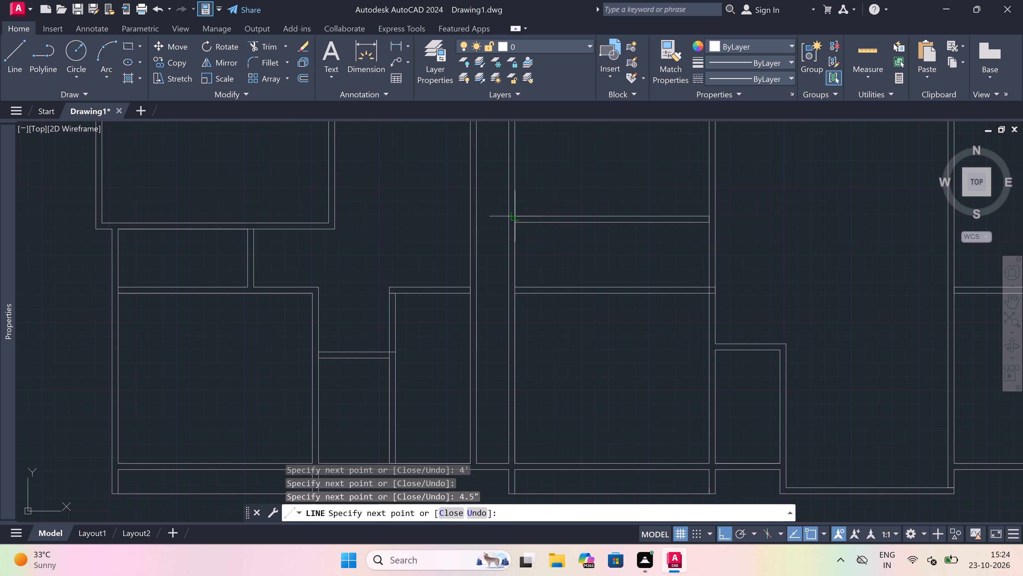
click(514, 217)
Draw a third 4.5" thick cross wall in the same bay, leaving 5'6" clear above the second, and end the line.
scroll(513, 215, up, 1)
scroll(516, 186, down, 2)
scroll(516, 169, up, 1)
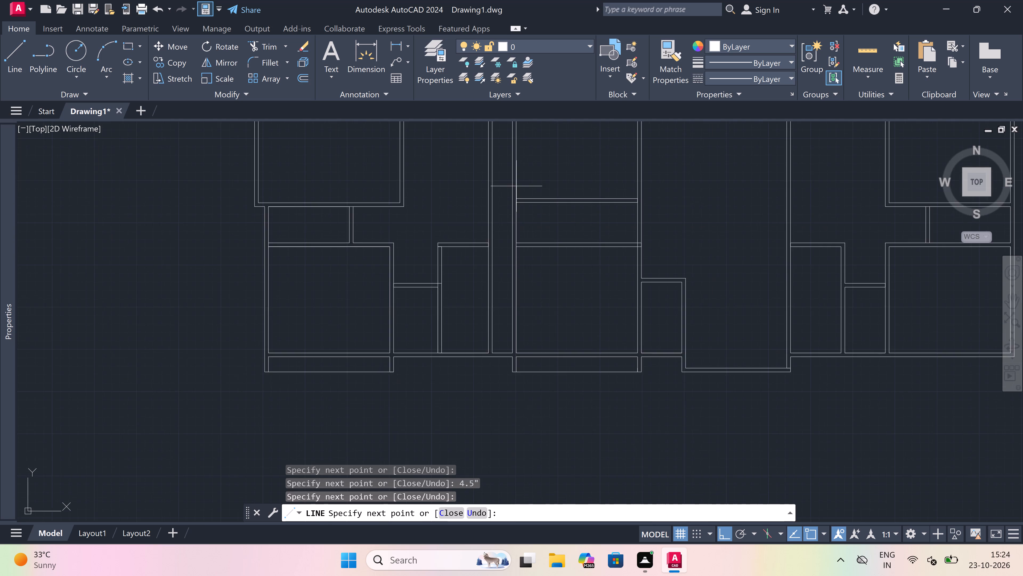
scroll(516, 170, up, 3)
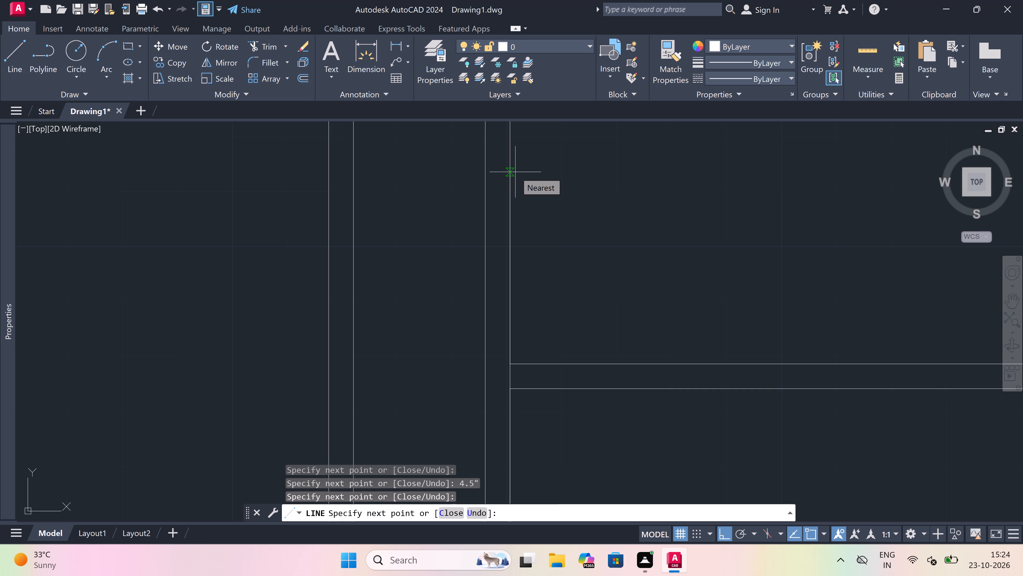
text(5')
key(shift+quotedbl)
key(BackSpace)
key(BackSpace)
text('6)
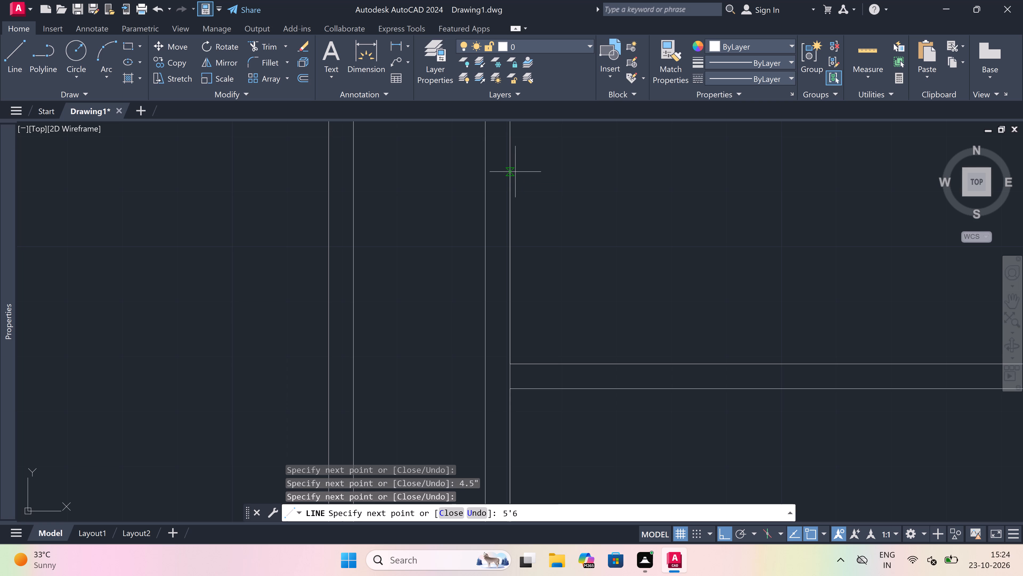
key(shift+quotedbl)
key(space)
scroll(515, 171, down, 2)
scroll(599, 199, down, 4)
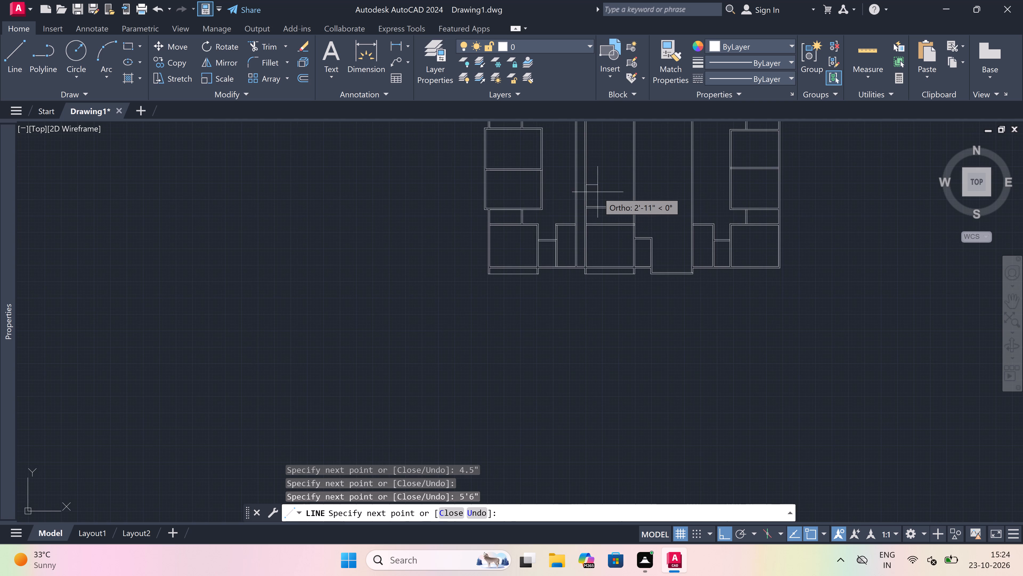
scroll(598, 191, up, 3)
scroll(614, 179, down, 4)
scroll(616, 166, up, 5)
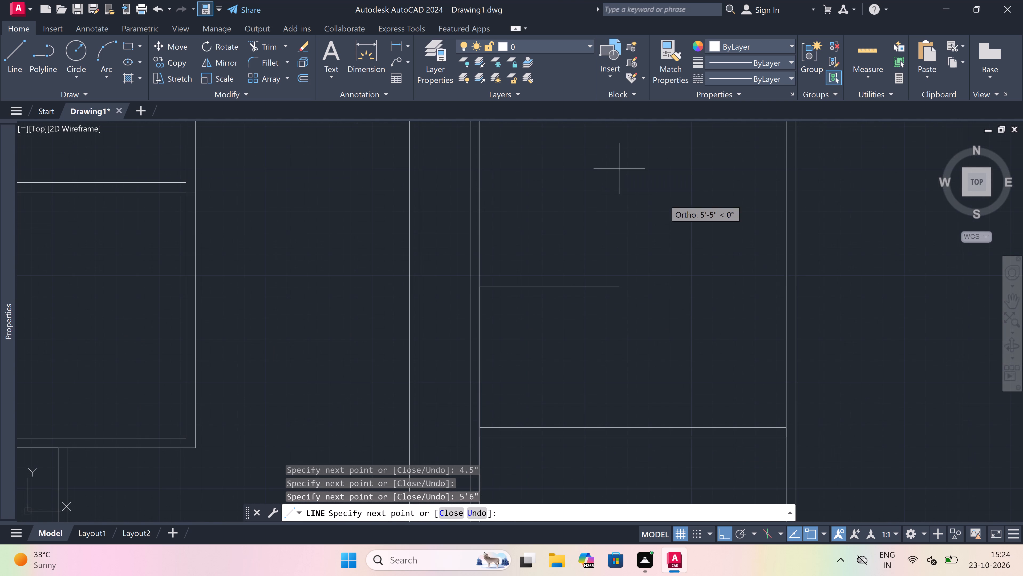
scroll(735, 264, down, 2)
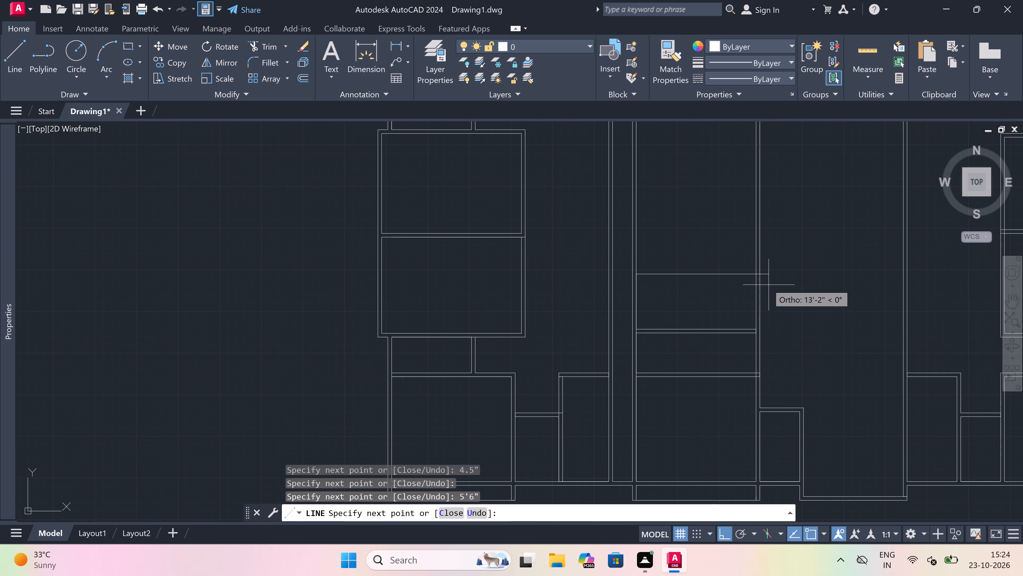
click(754, 274)
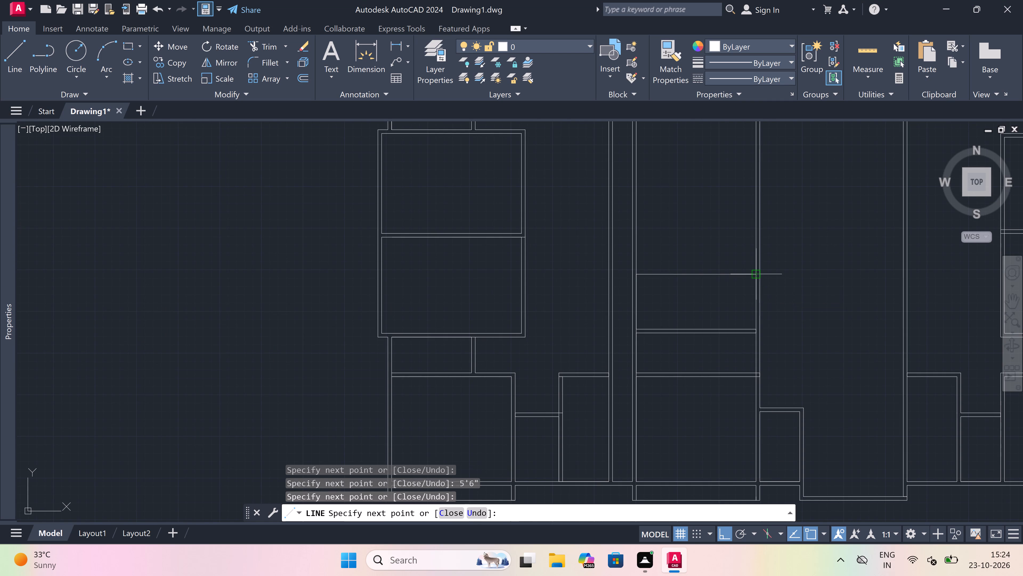
text(4.5")
key(space)
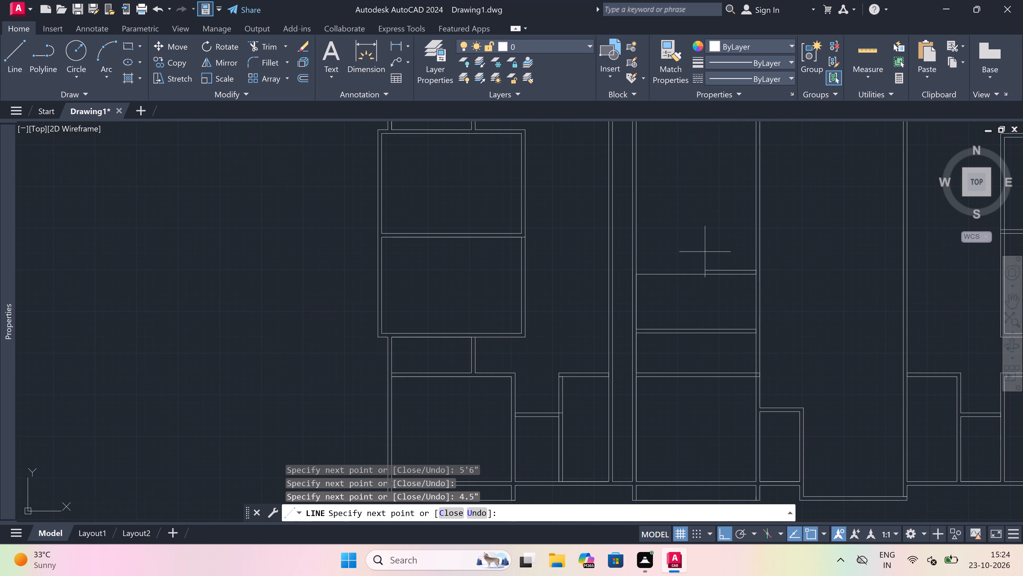
scroll(632, 262, up, 2)
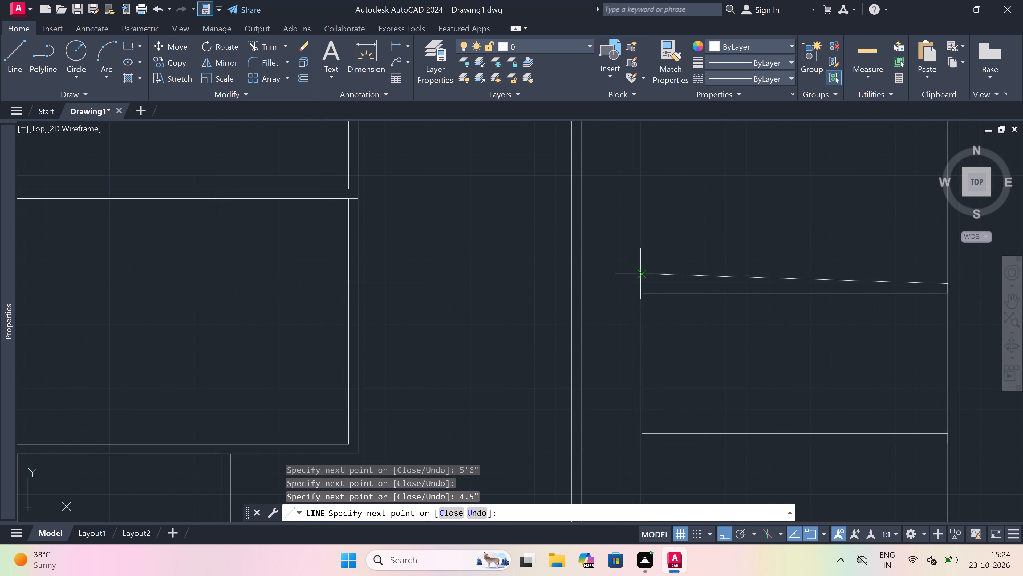
scroll(640, 274, up, 2)
click(647, 298)
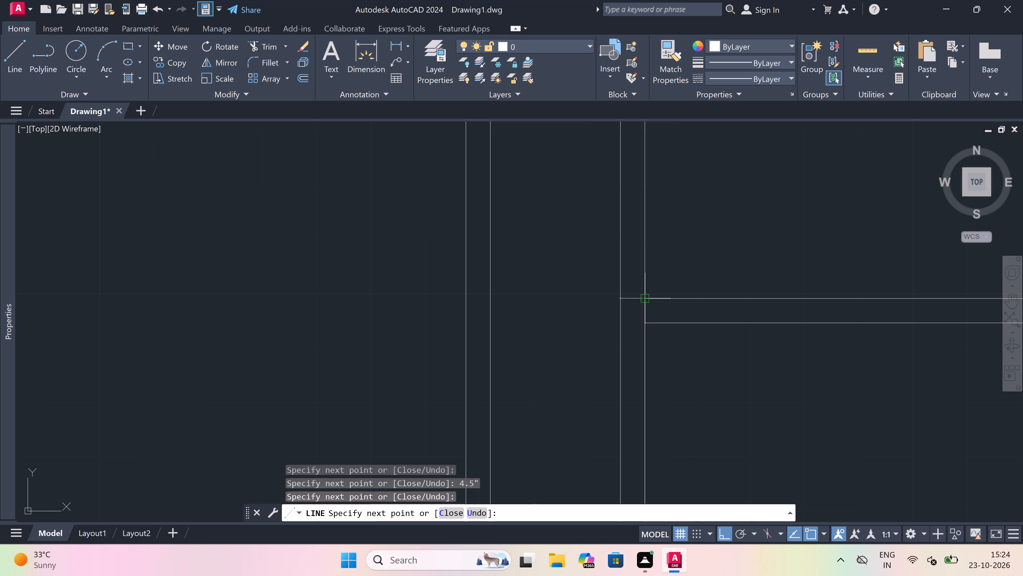
scroll(647, 296, down, 1)
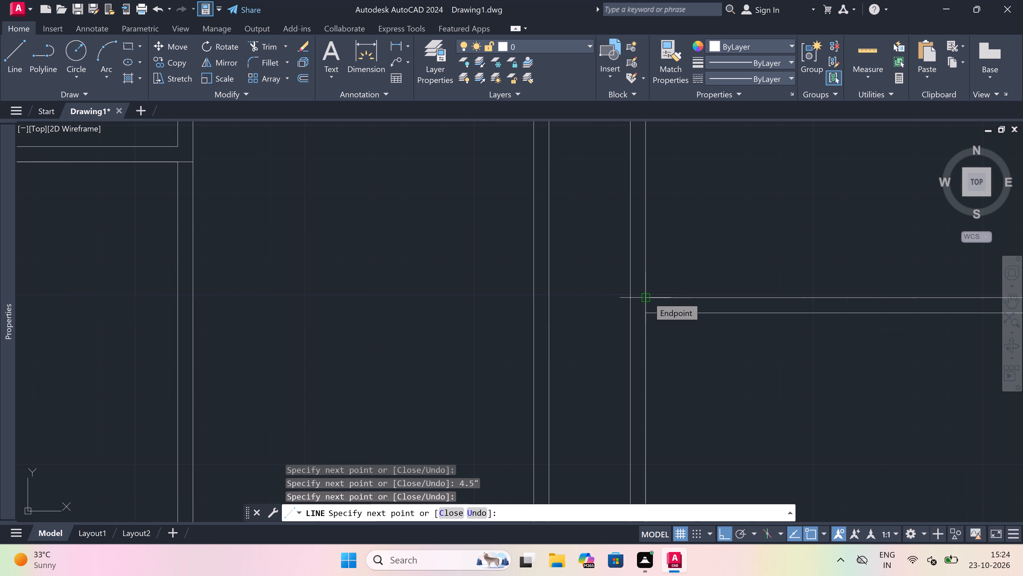
scroll(648, 293, down, 6)
scroll(665, 294, up, 2)
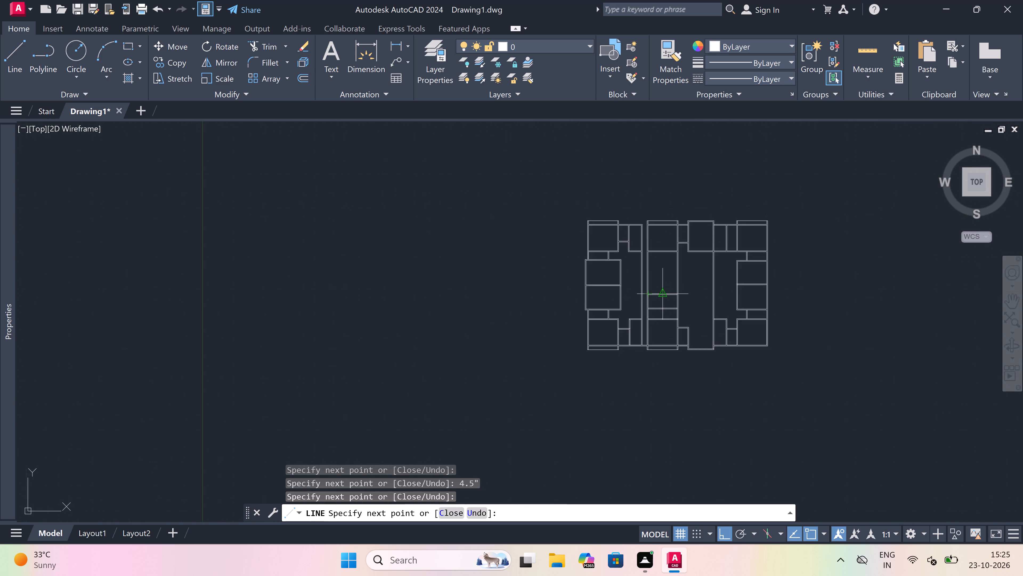
scroll(665, 294, up, 1)
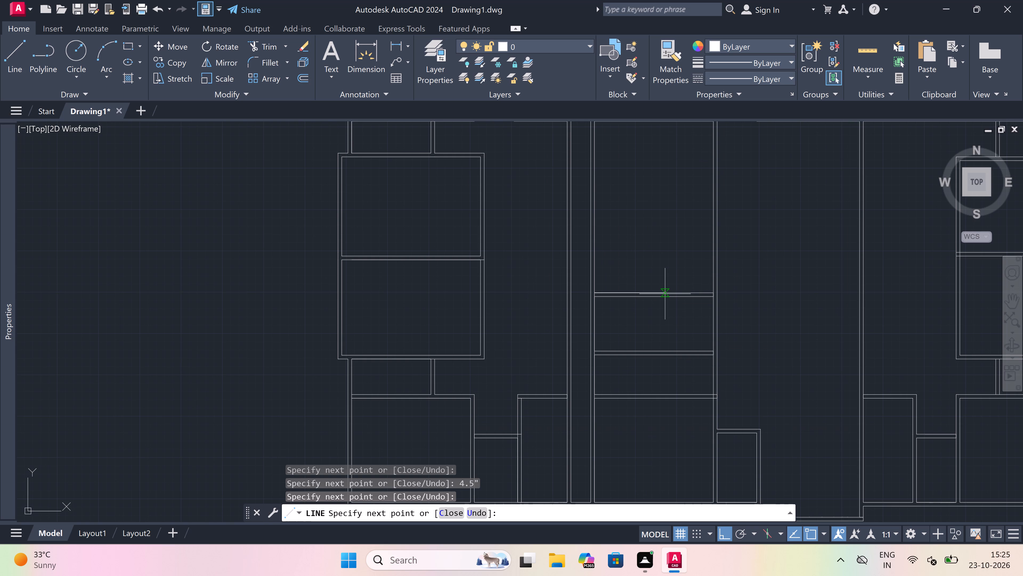
key(Escape)
Draw a line across the lower middle-right bay, continuing the adjacent room's top wall line, then down to the small room's outer corner.
scroll(665, 294, down, 2)
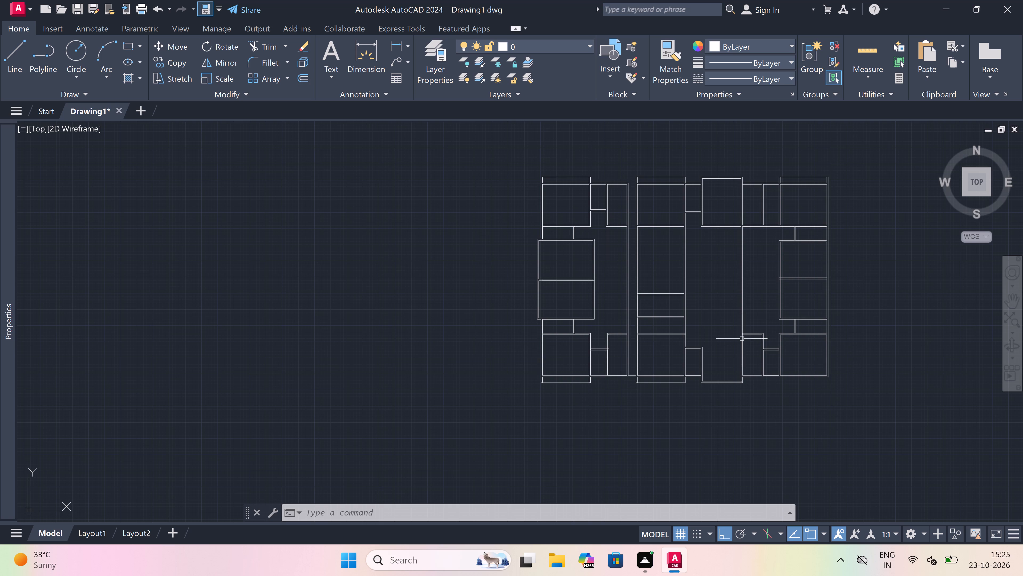
scroll(735, 345, up, 3)
key(space)
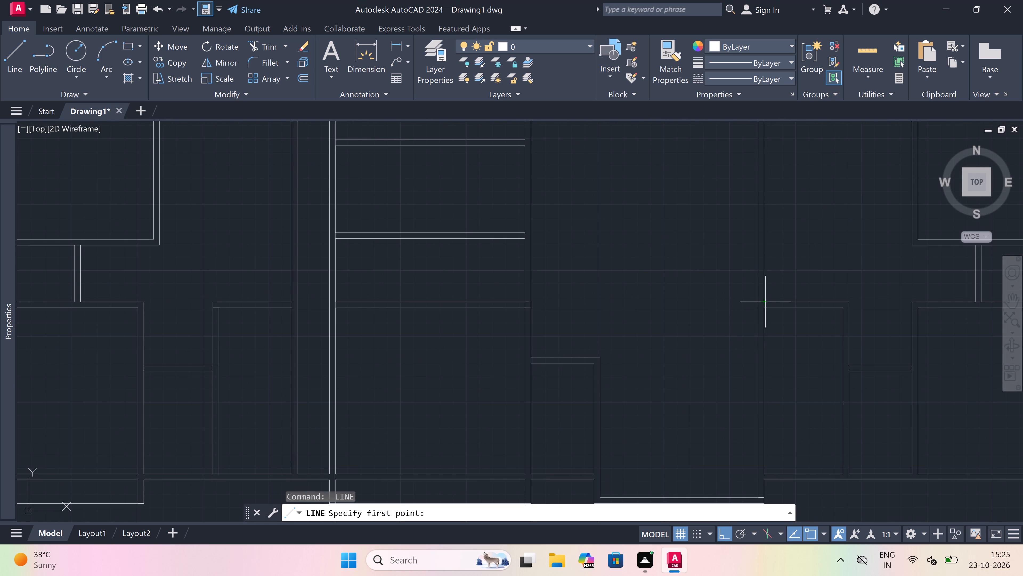
drag(766, 298, 762, 299)
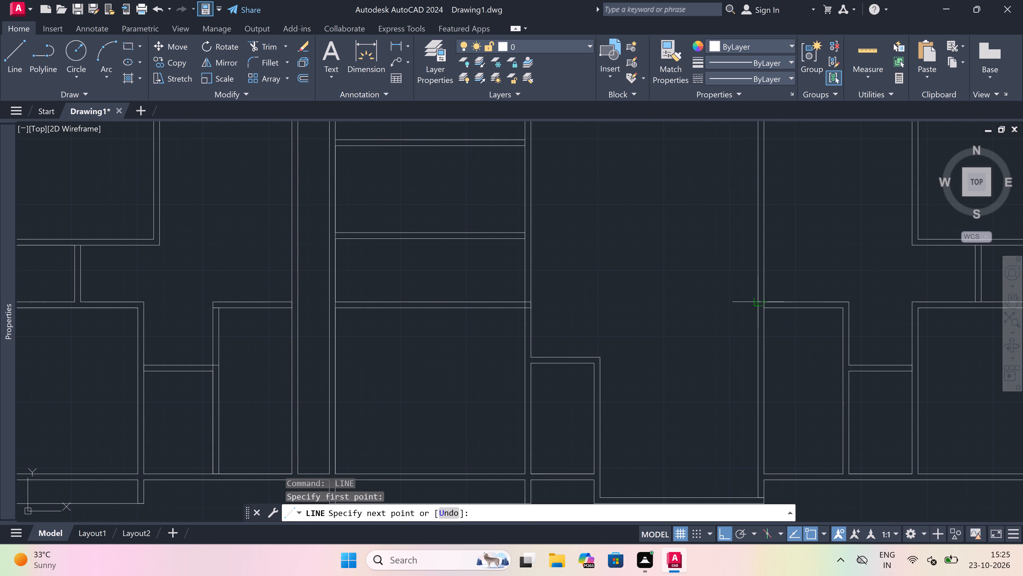
click(758, 299)
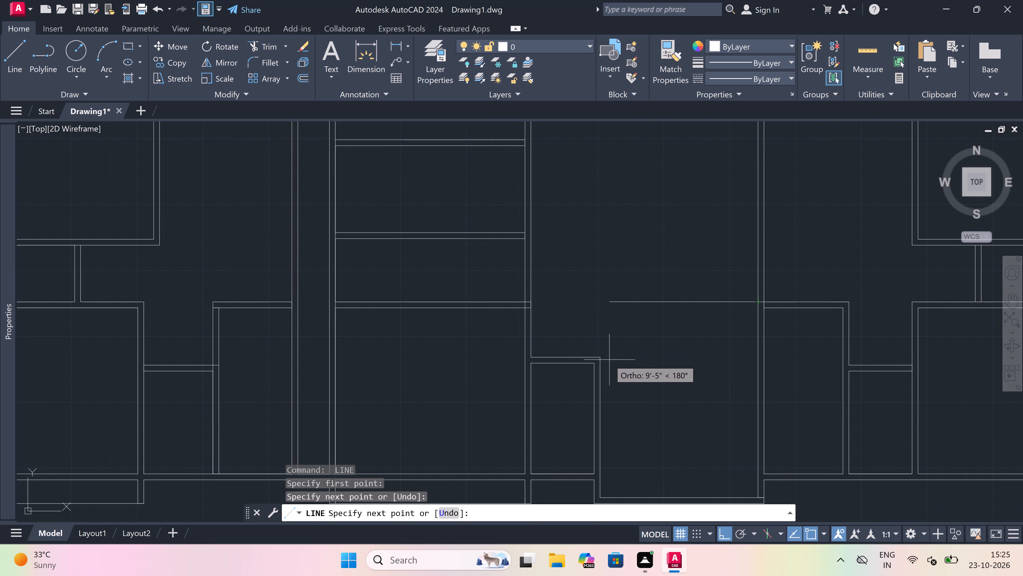
click(597, 297)
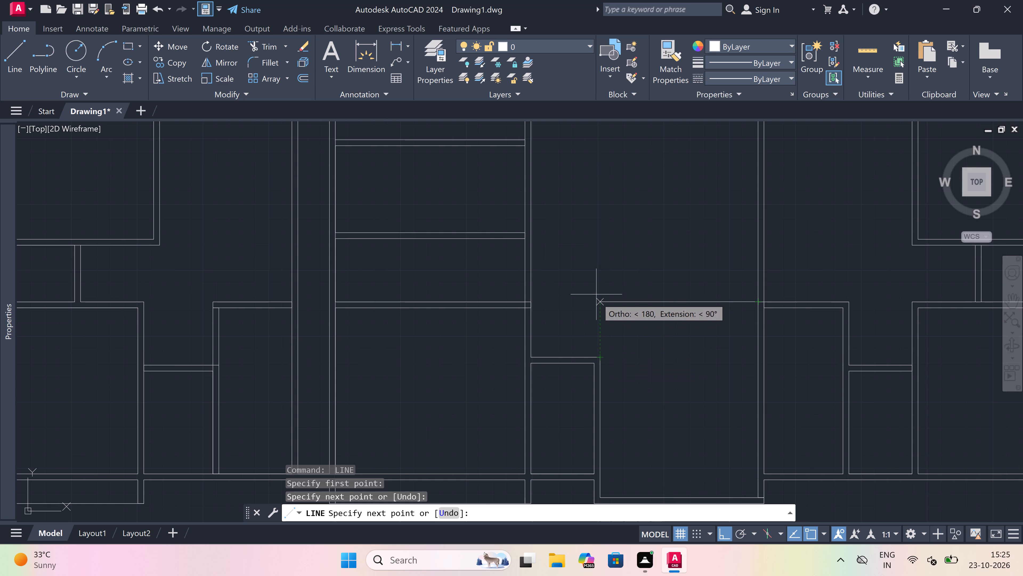
click(603, 355)
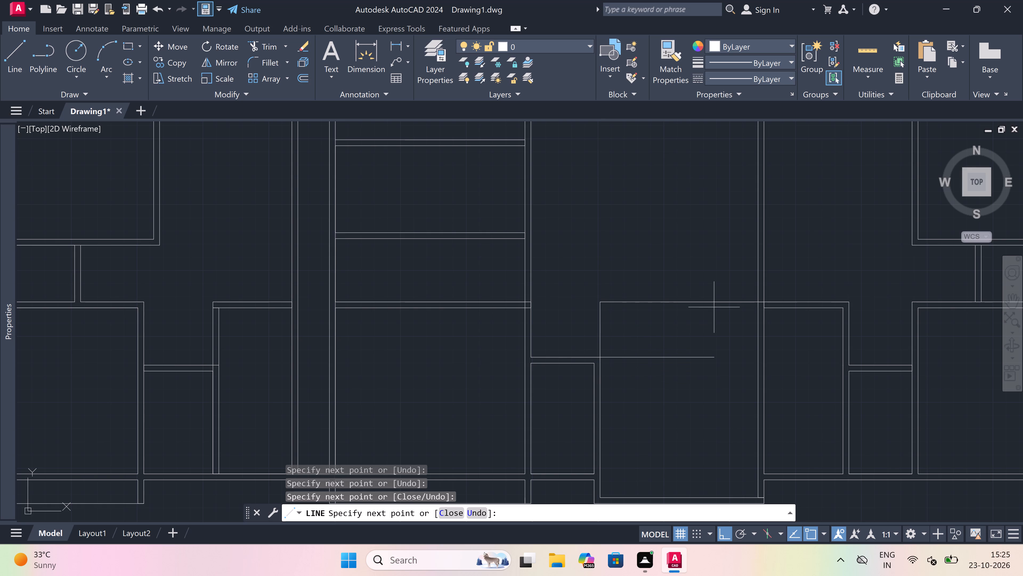
key(Escape)
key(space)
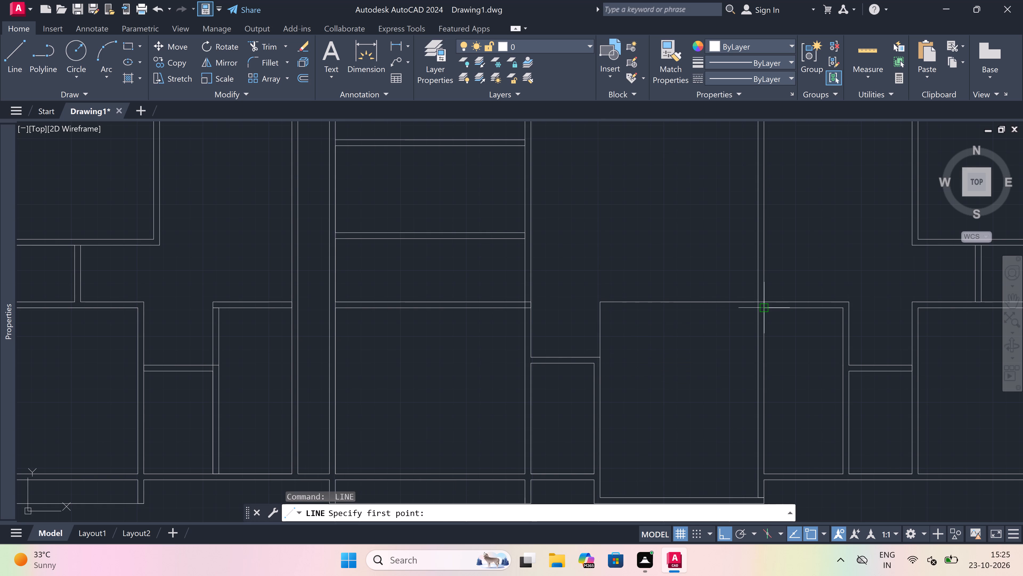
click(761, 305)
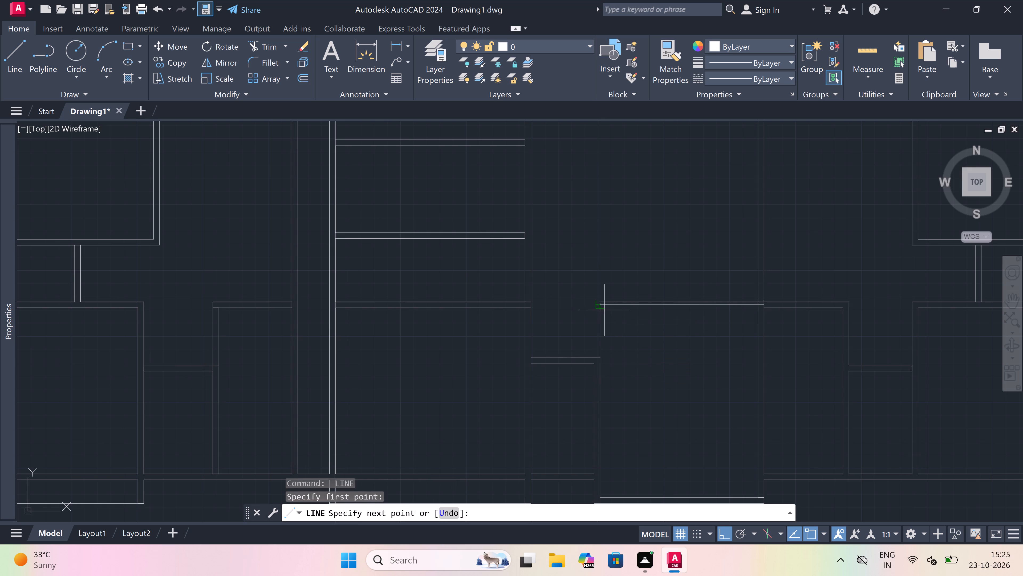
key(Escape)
Draw the wall's lower line across the middle-right bay, from the adjacent room's inner corner to the new vertical line.
key(space)
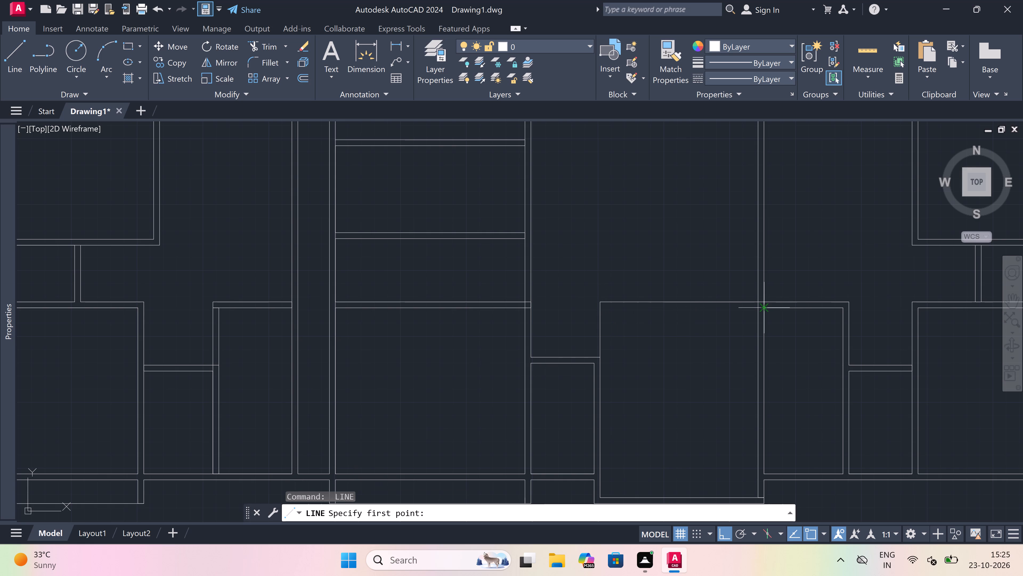
drag(765, 310, 756, 315)
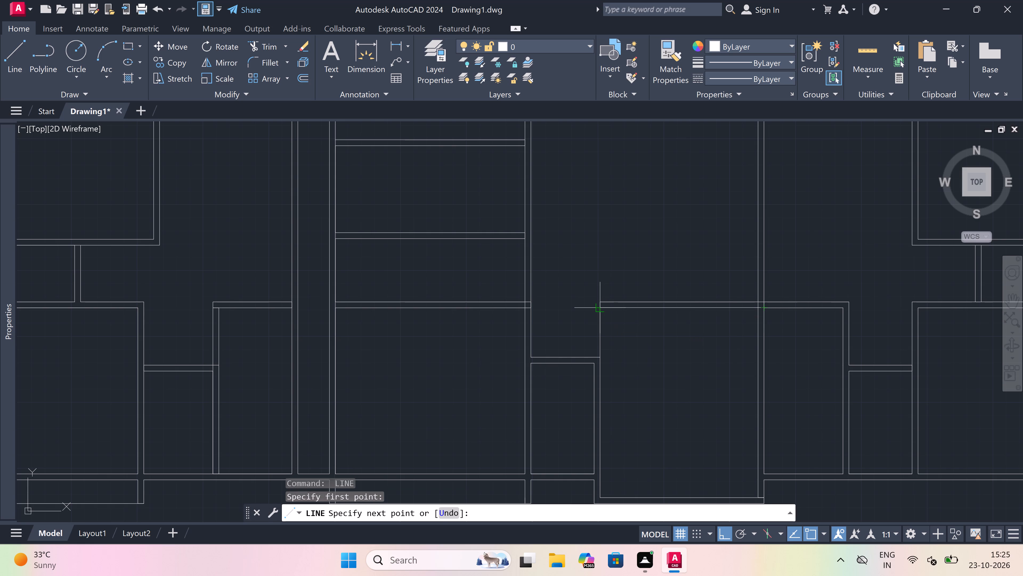
click(600, 309)
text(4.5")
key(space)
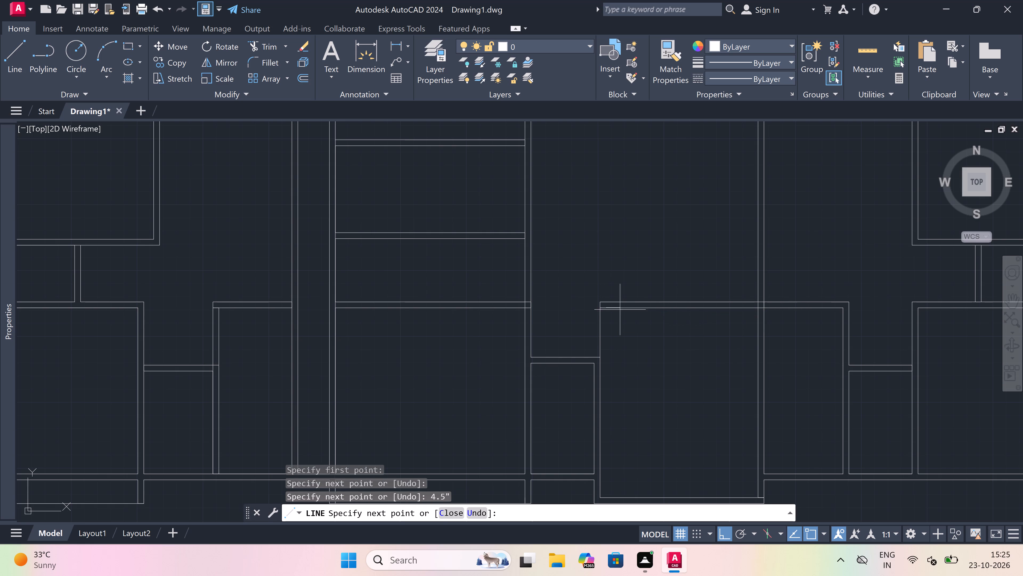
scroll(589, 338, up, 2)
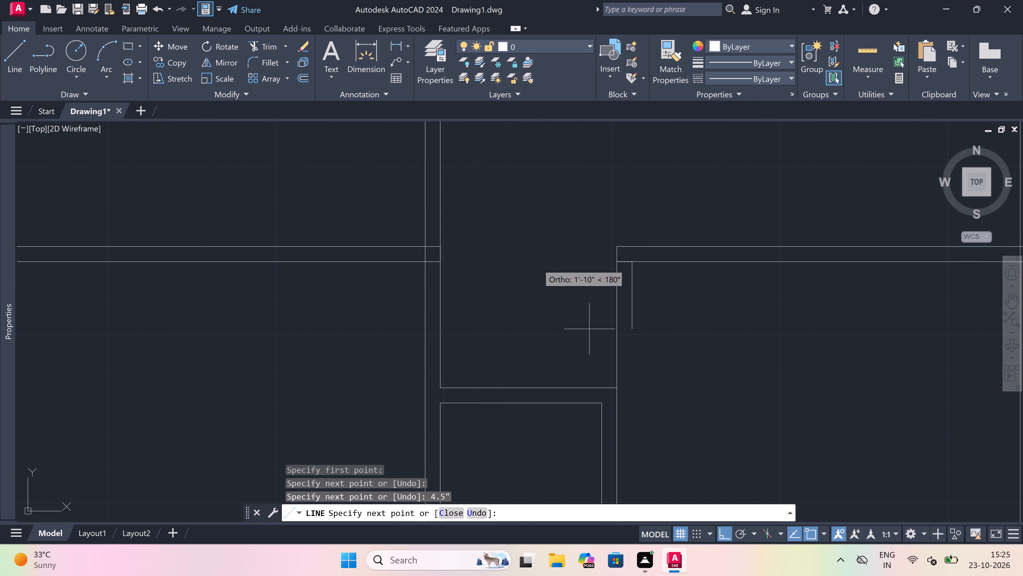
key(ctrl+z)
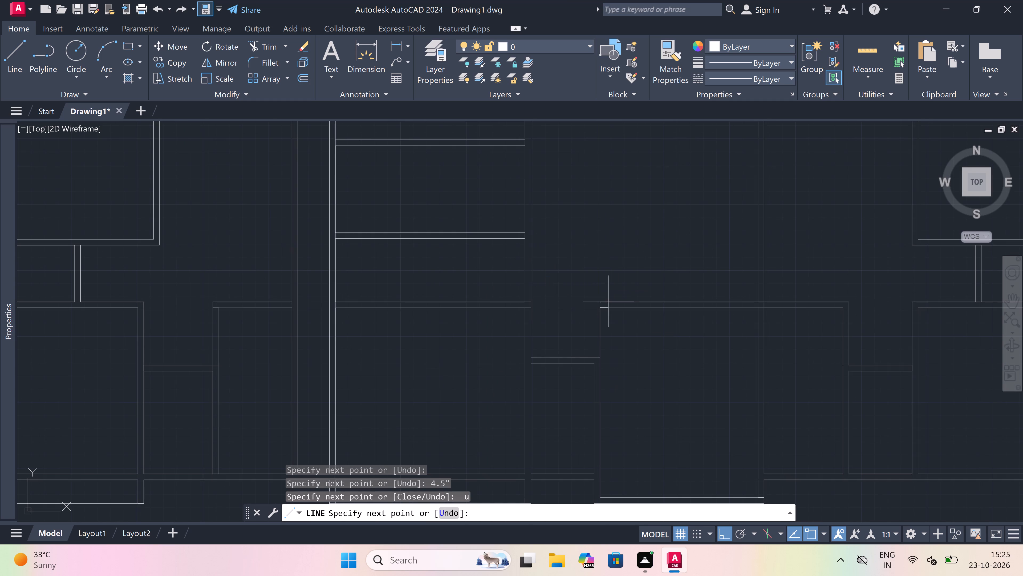
Continue the line 4.5" outward beyond the vertical line and down to the small room's top wall, then end it.
scroll(591, 317, up, 2)
key(4)
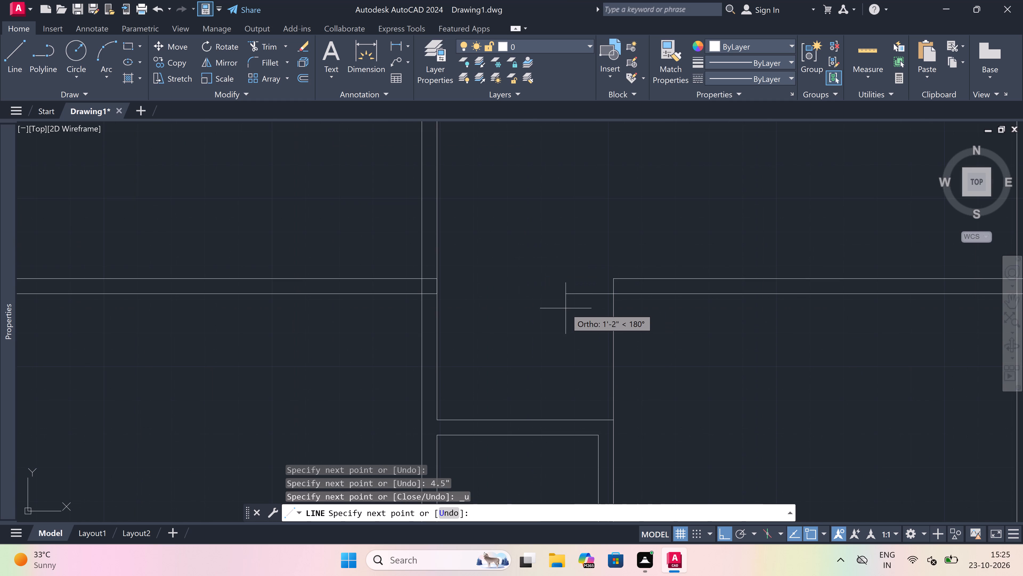
text(.5")
key(space)
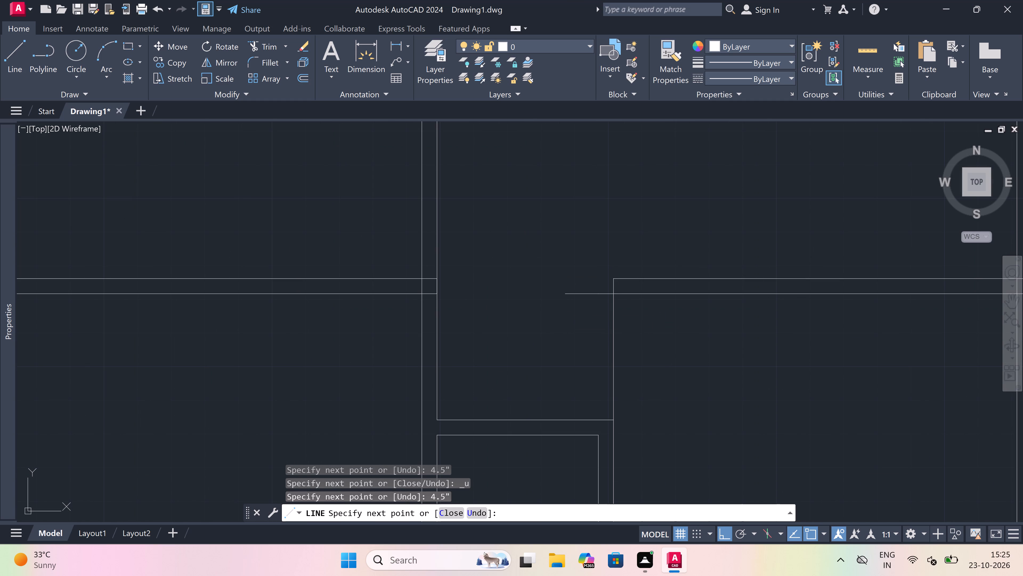
click(594, 421)
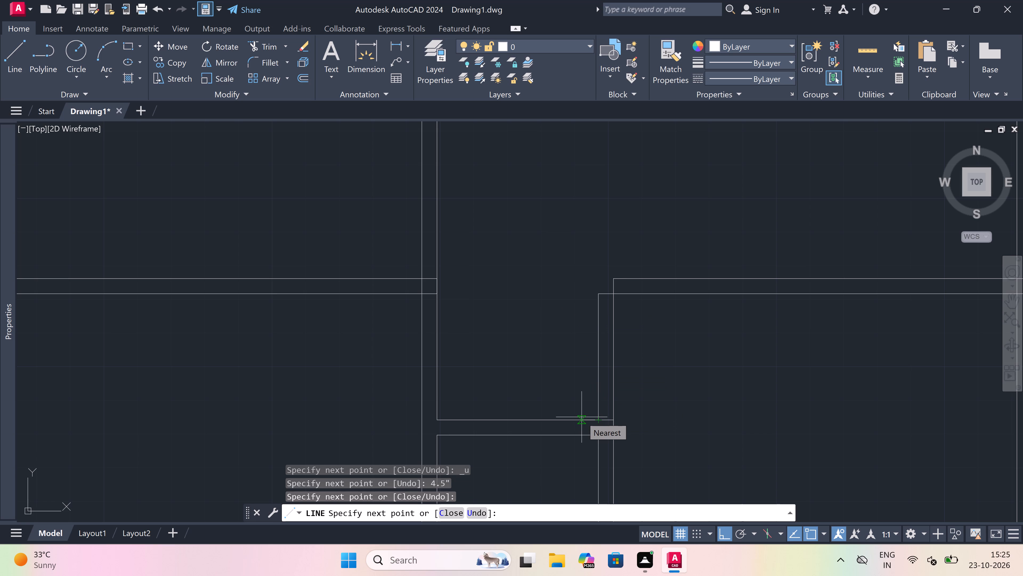
key(Escape)
Fillet the new outer vertical line with the cross wall's upper line at zero radius, closing the wall's outer corner.
key(f)
key(space)
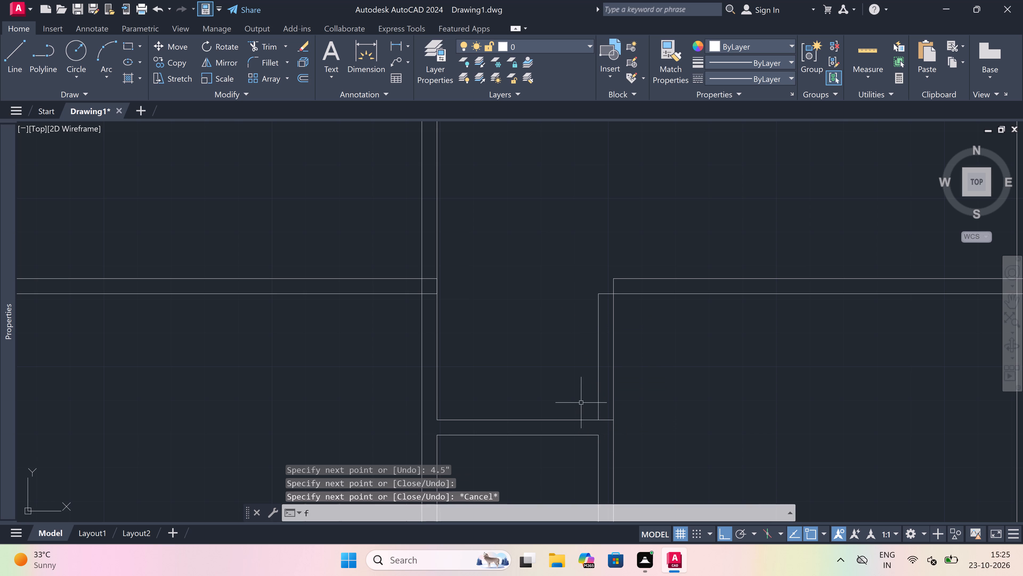
click(598, 324)
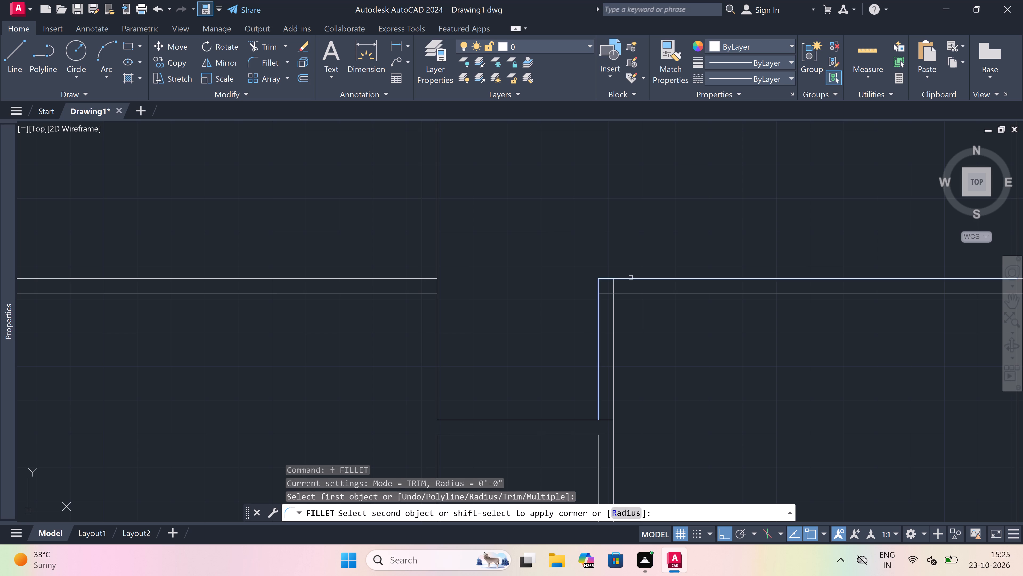
click(631, 275)
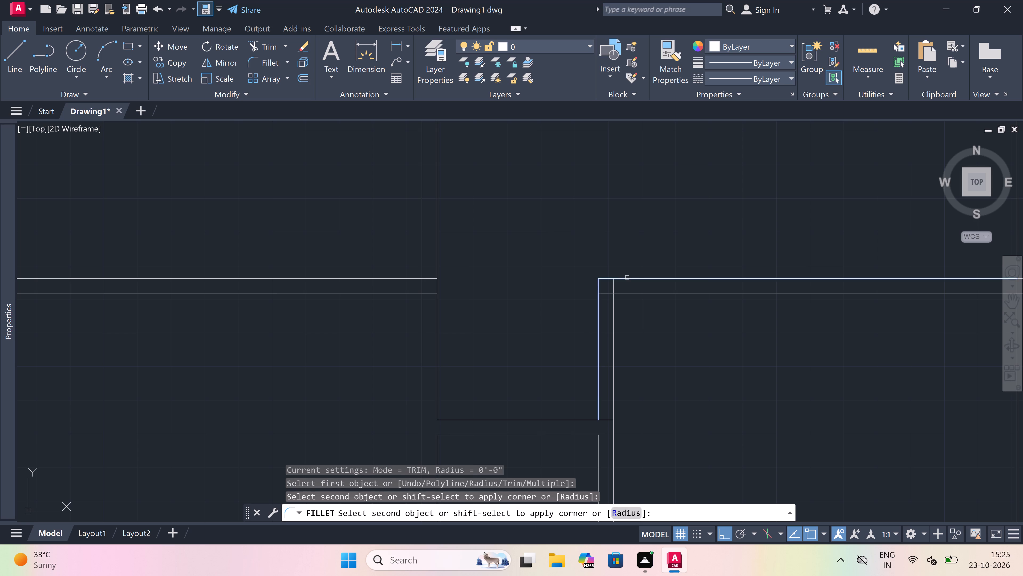
click(627, 277)
key(Escape)
Trim the overlapping line stubs inside the new wall's corner.
text(tr)
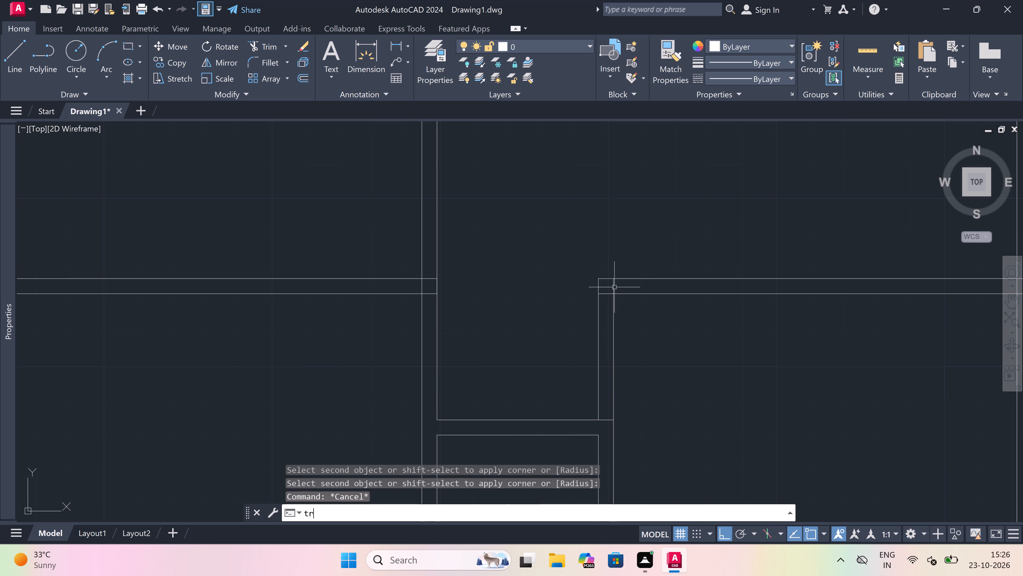
key(space)
scroll(611, 289, up, 3)
click(621, 275)
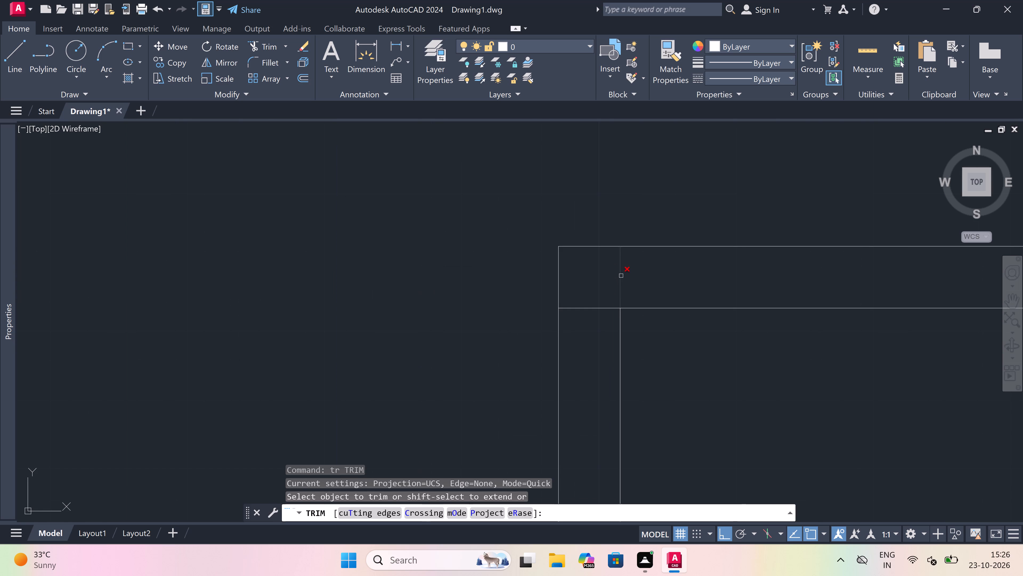
drag(570, 320, 575, 307)
click(586, 293)
Trim the small room's top wall line where it crosses the new 4.5" vertical wall.
scroll(586, 293, down, 4)
scroll(581, 423, up, 1)
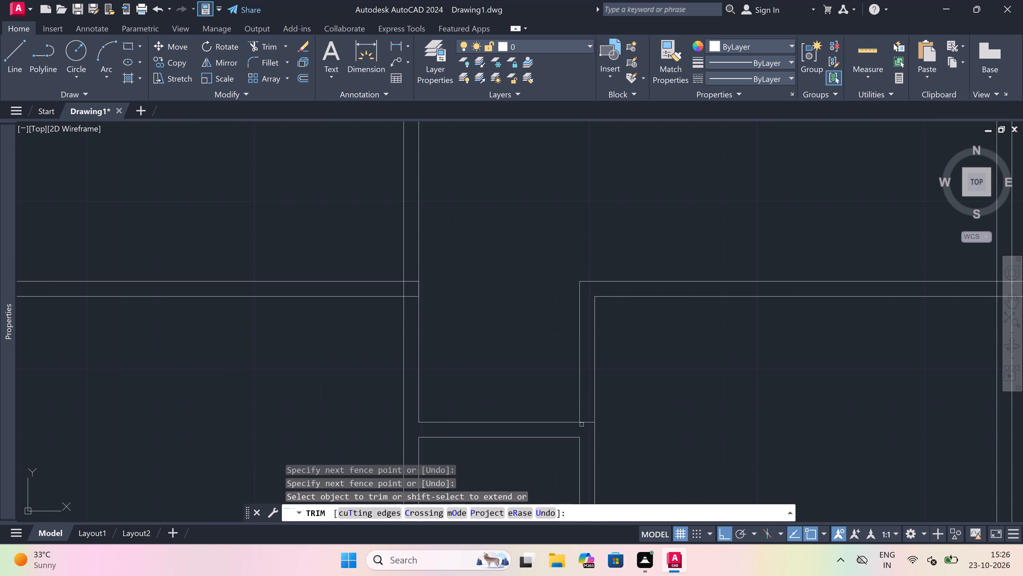
scroll(581, 423, up, 1)
drag(581, 422, 582, 420)
Trim the overlapping segments where the middle-left bay's lowest cross wall meets the bay's right wall.
scroll(556, 318, down, 5)
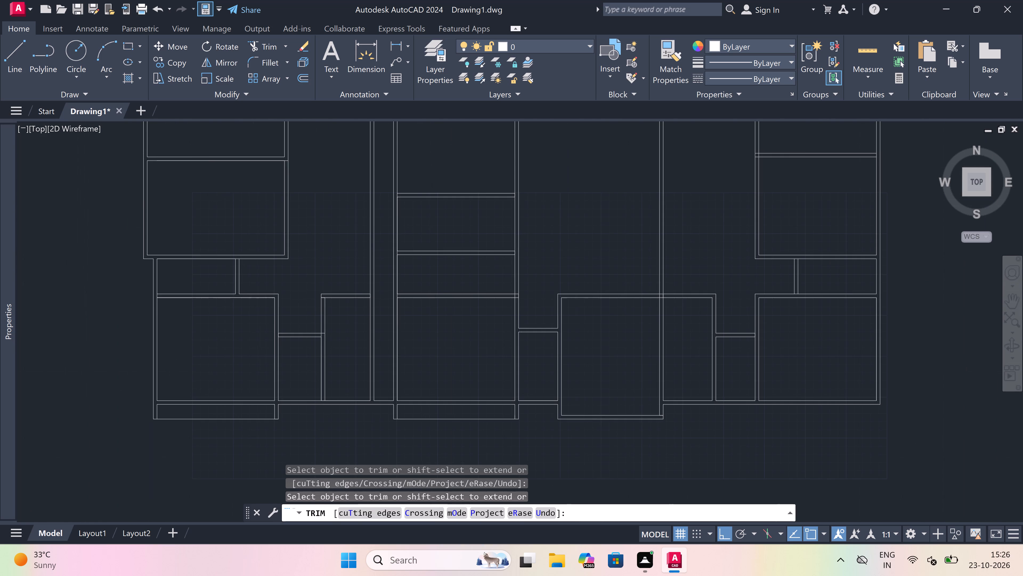
scroll(459, 298, up, 1)
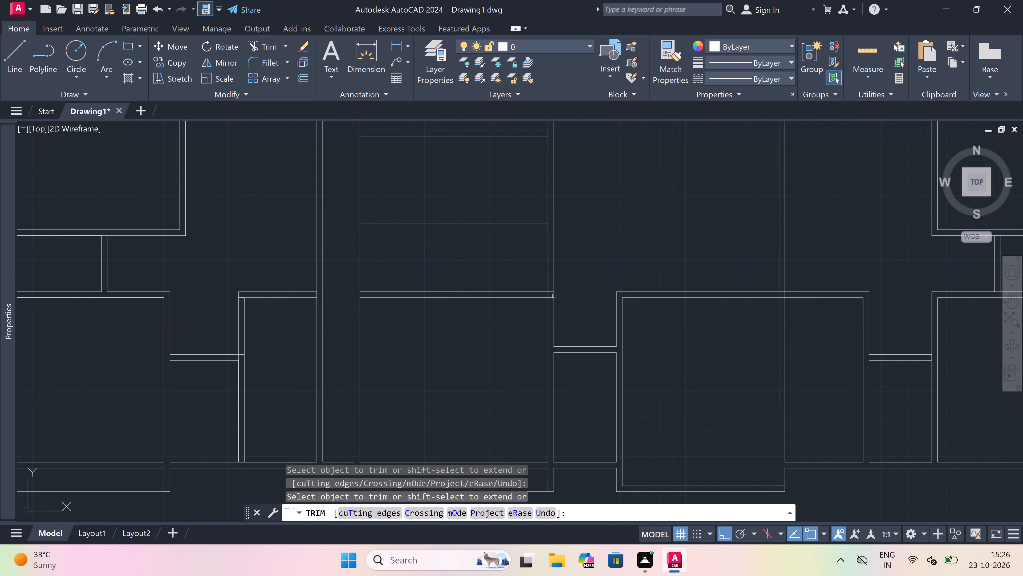
scroll(540, 298, up, 3)
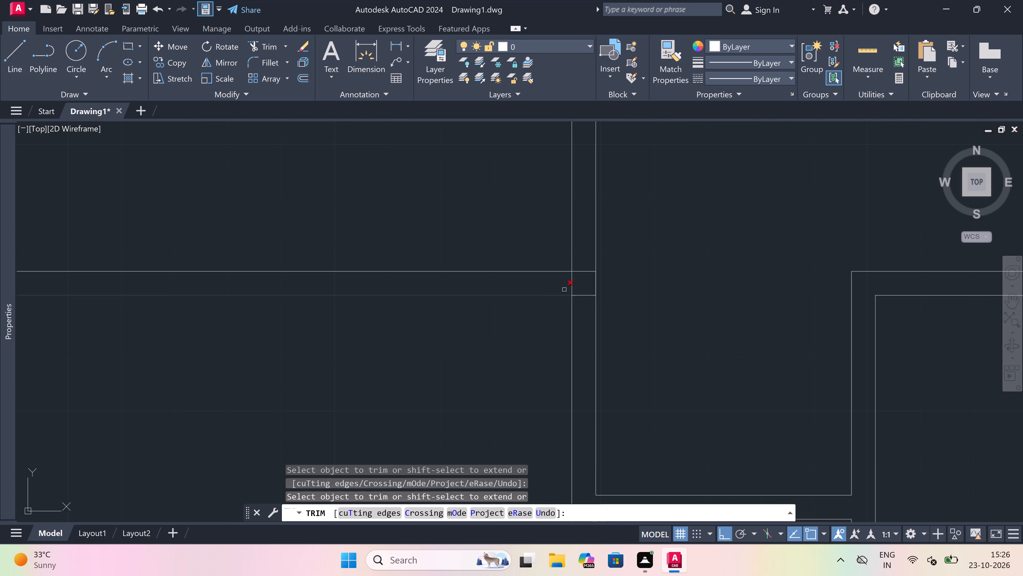
scroll(567, 285, up, 1)
drag(569, 282, 573, 282)
click(597, 277)
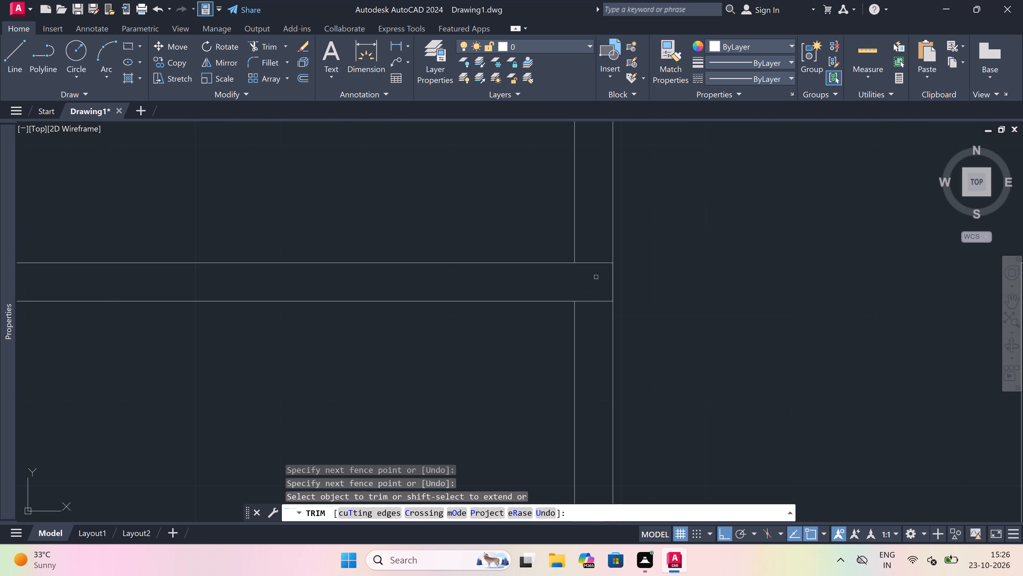
click(596, 277)
click(592, 360)
Trim the middle-left bay's left wall line between the two lines of the lowest cross wall.
scroll(592, 358, down, 5)
scroll(540, 330, up, 1)
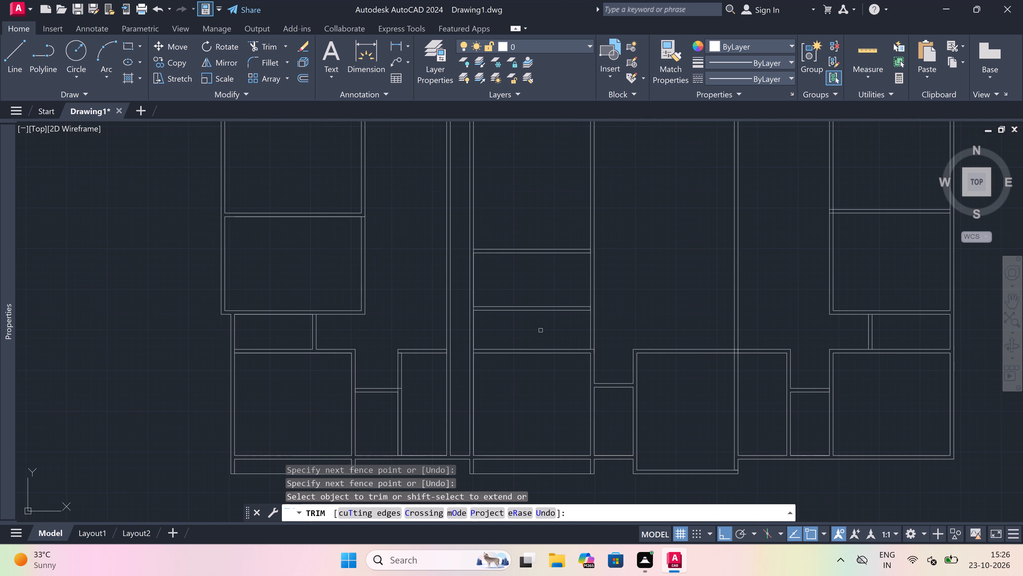
scroll(540, 330, up, 2)
scroll(556, 296, down, 5)
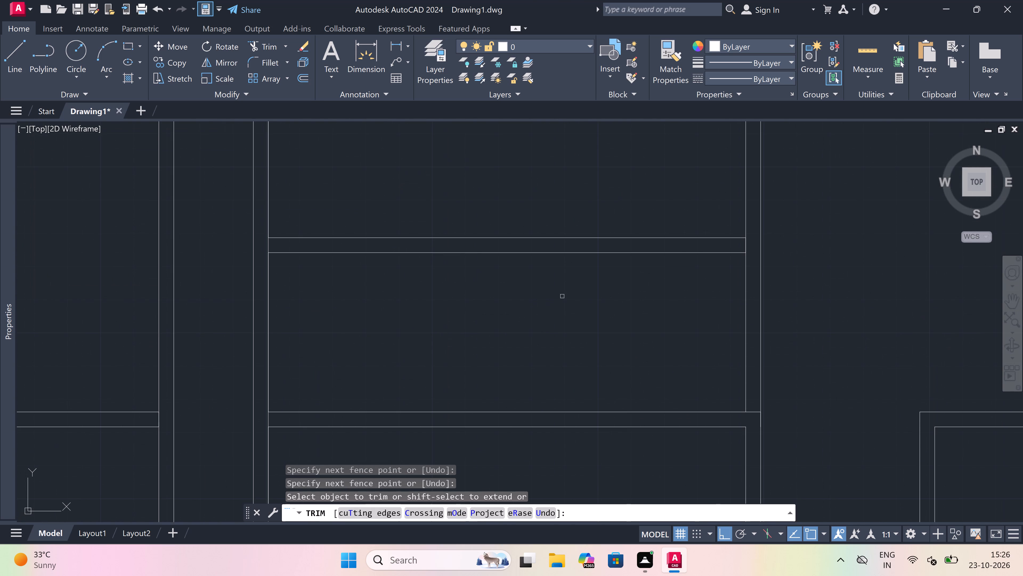
scroll(511, 308, up, 2)
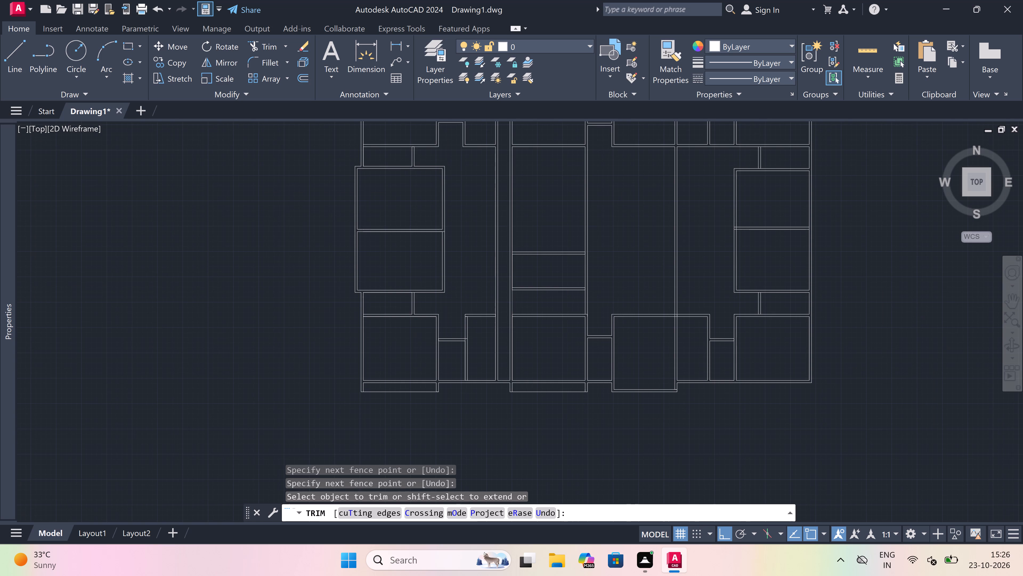
scroll(511, 308, up, 2)
scroll(514, 347, up, 1)
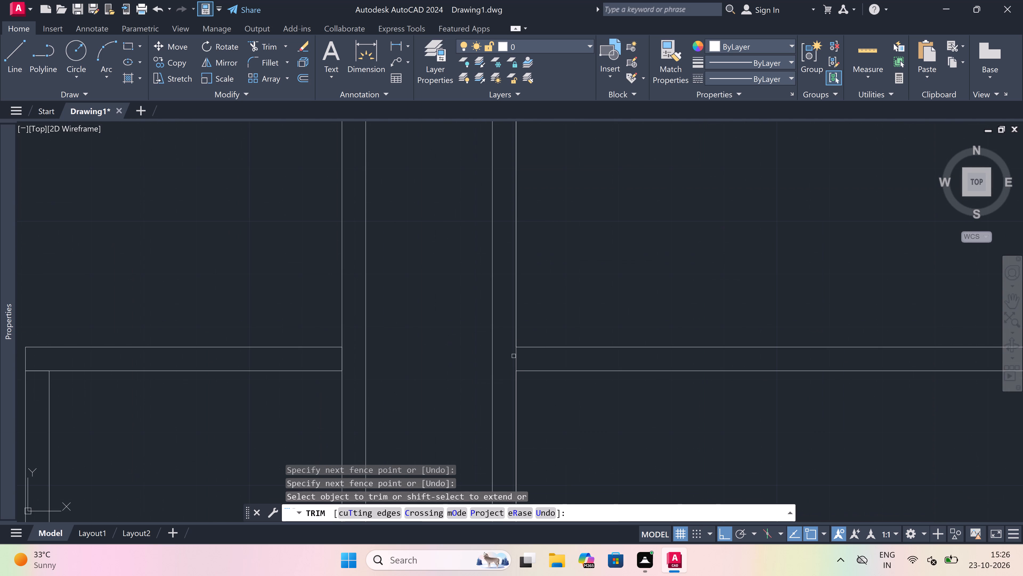
click(517, 359)
Trim the same left wall line between the lines of the second and third cross walls.
scroll(517, 359, down, 3)
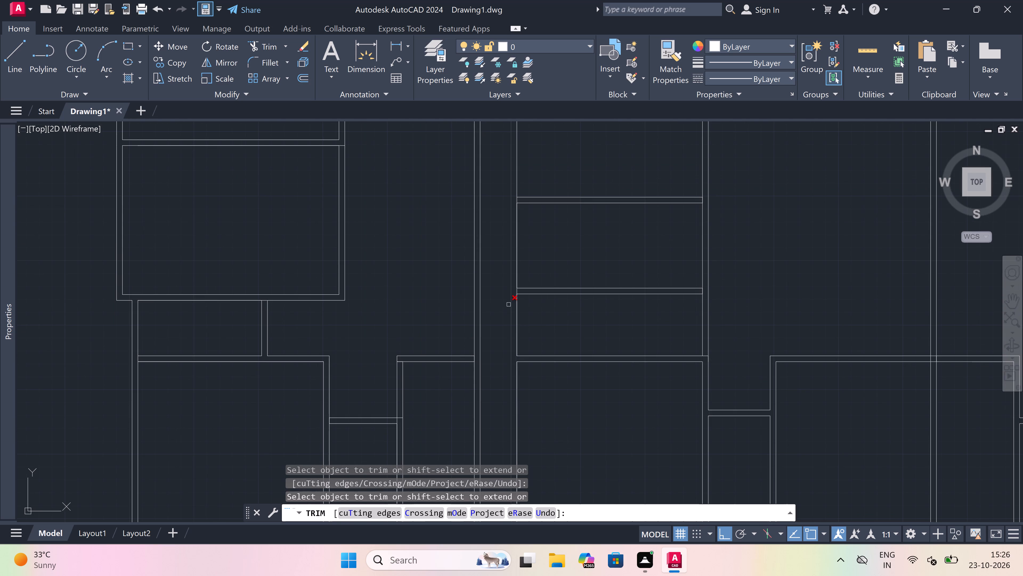
scroll(510, 294, up, 2)
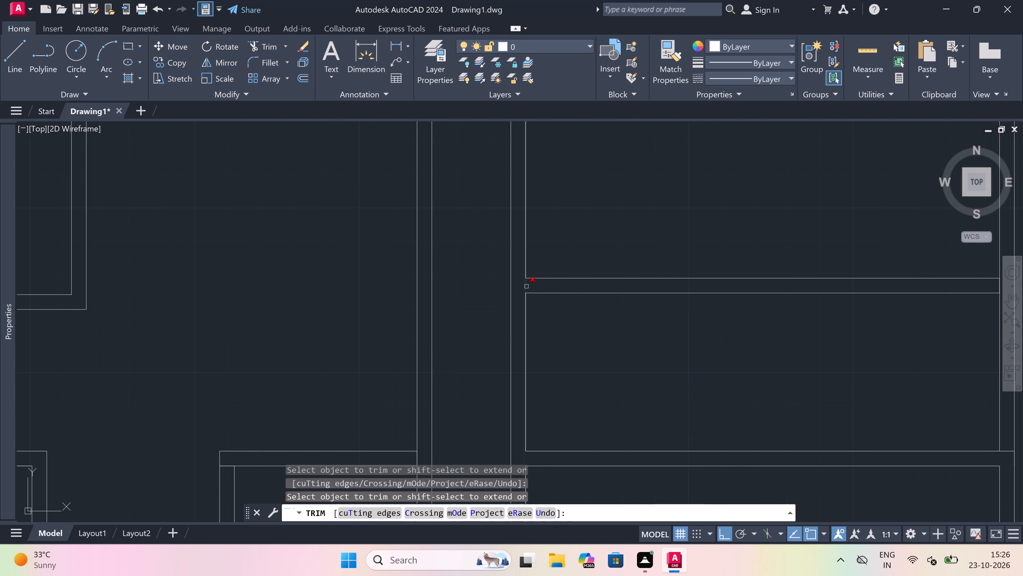
click(527, 285)
scroll(527, 285, down, 3)
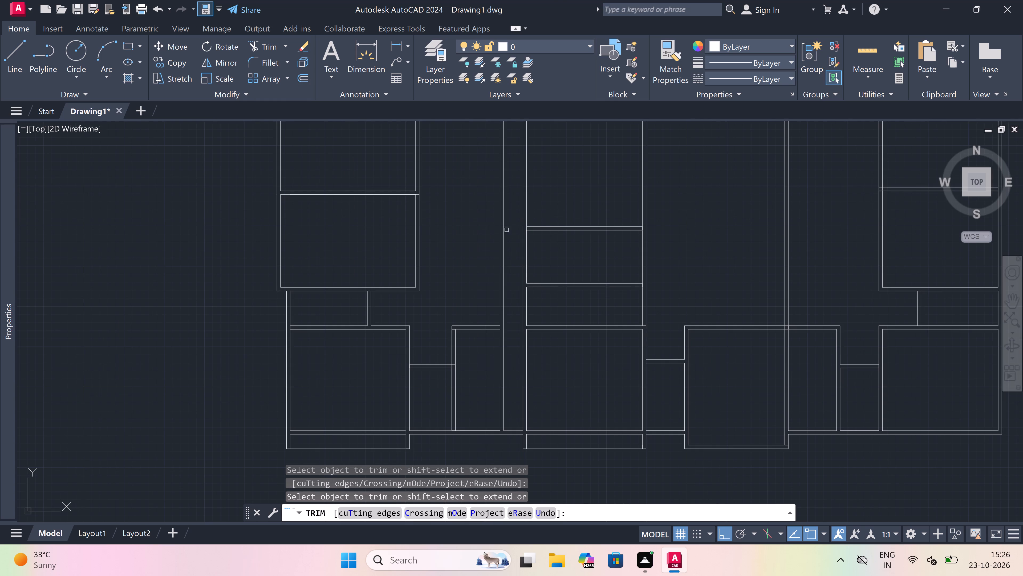
scroll(527, 222, up, 2)
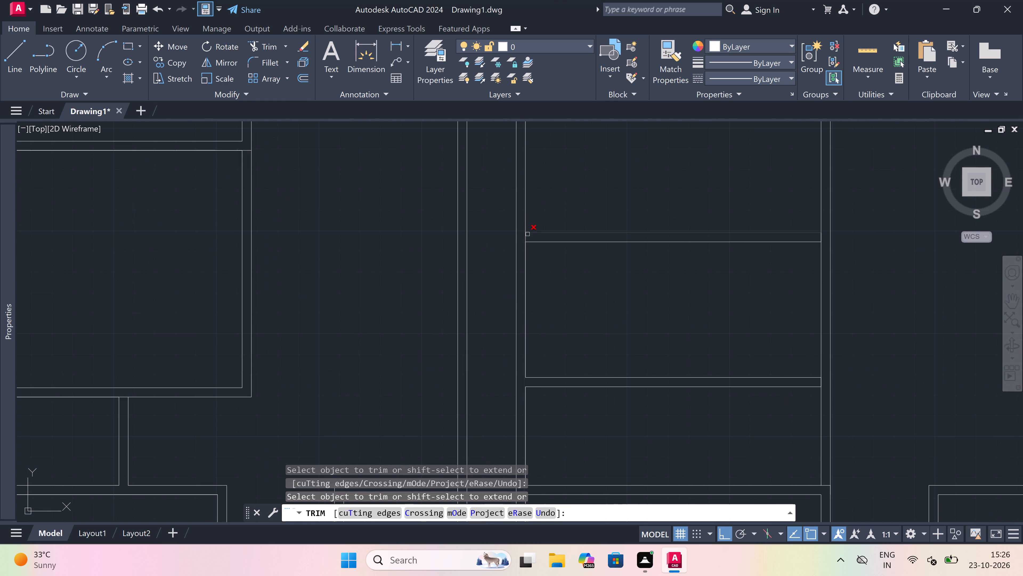
scroll(528, 237, up, 1)
click(525, 235)
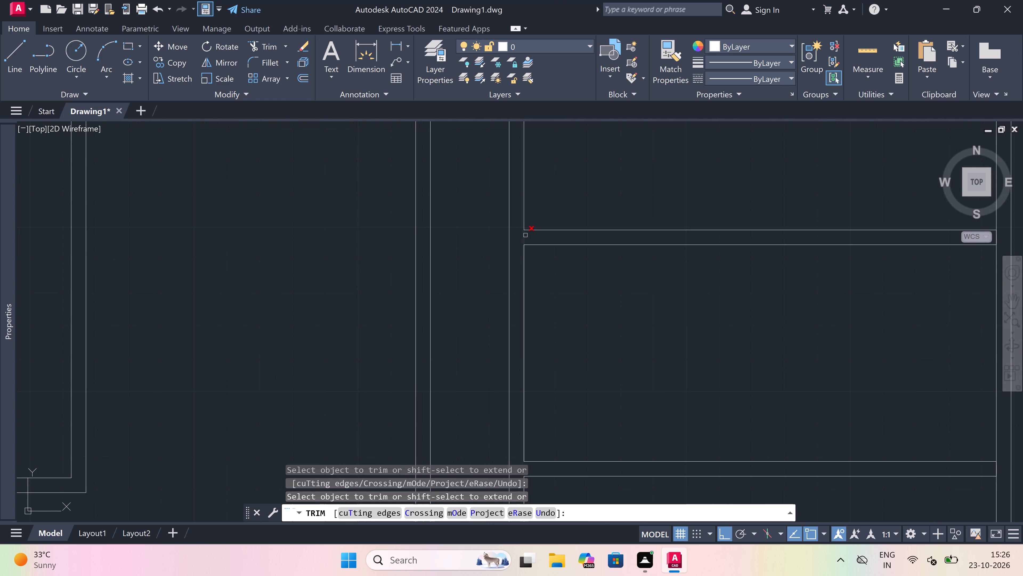
Offset the left wall's inner line 7' to the right inside the middle-left bay's small room below the lowest cross wall.
scroll(526, 235, down, 3)
scroll(547, 285, down, 4)
scroll(557, 309, up, 2)
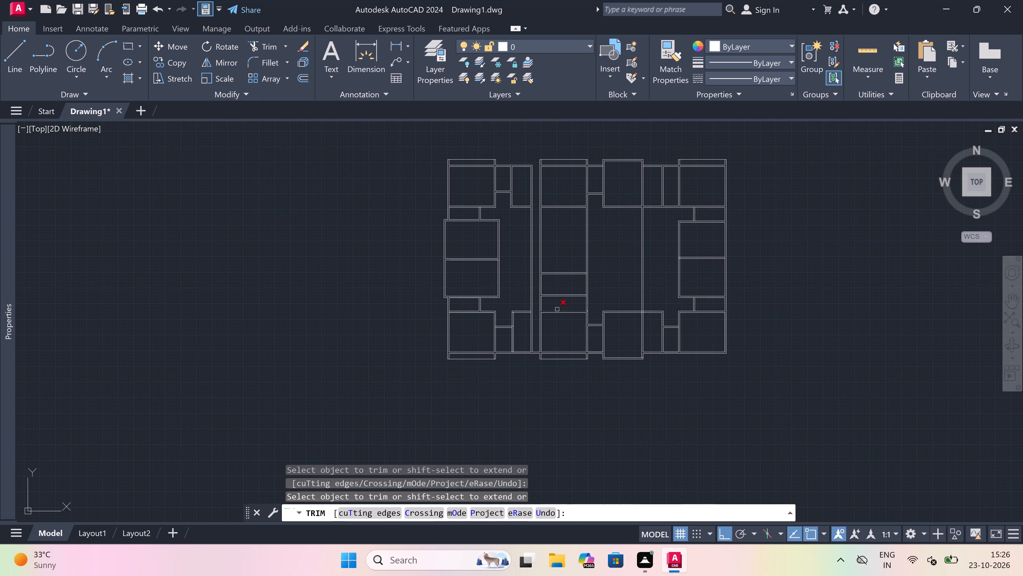
scroll(557, 307, up, 1)
scroll(563, 283, up, 1)
key(Escape)
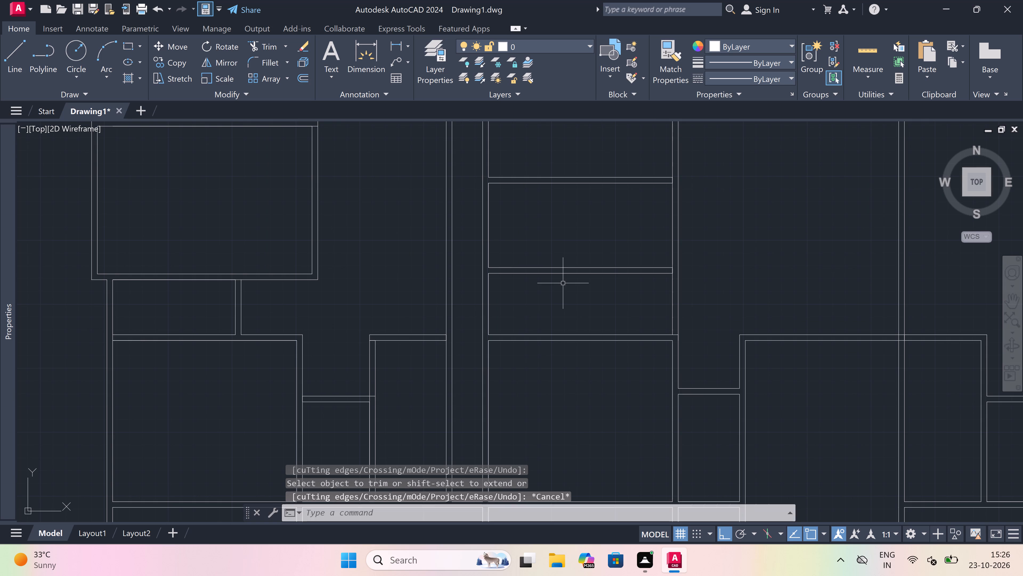
key(o)
key(space)
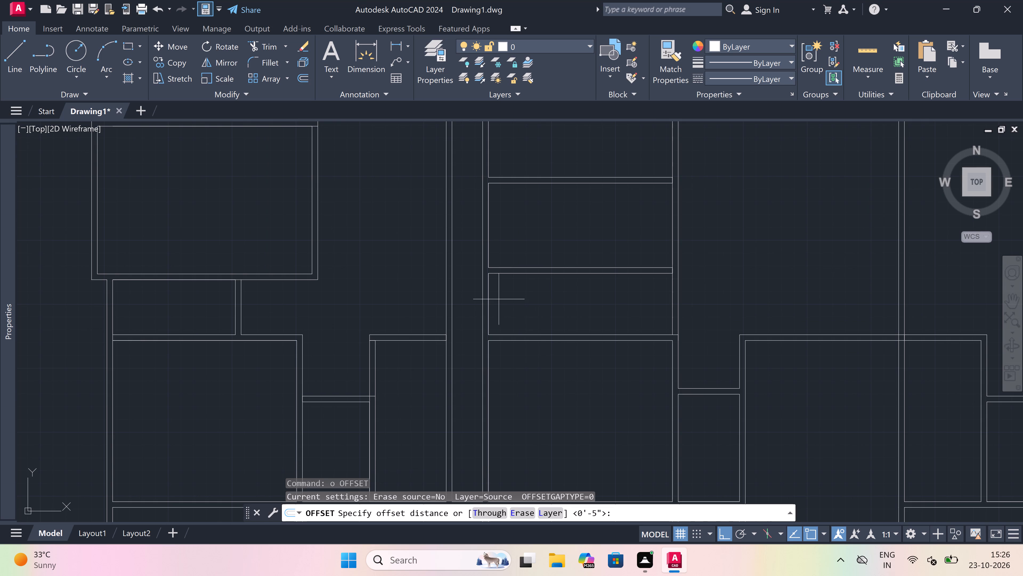
click(492, 301)
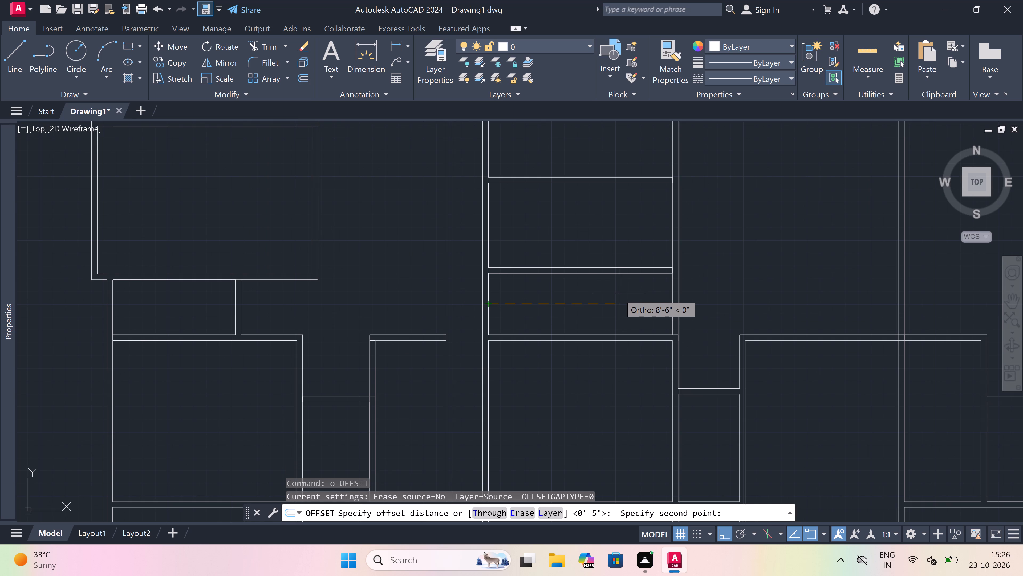
text(7')
key(space)
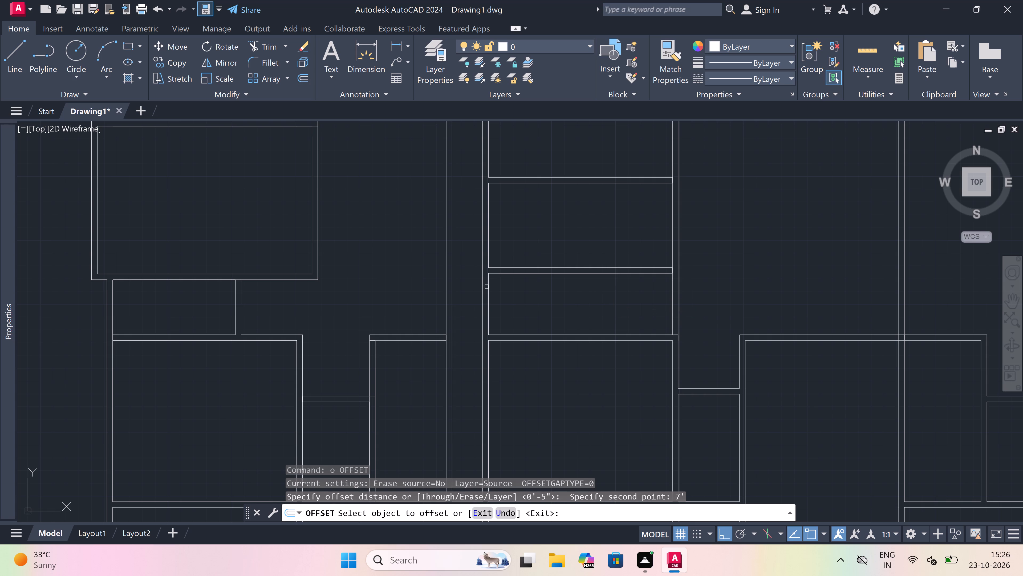
drag(490, 286, 511, 286)
click(561, 285)
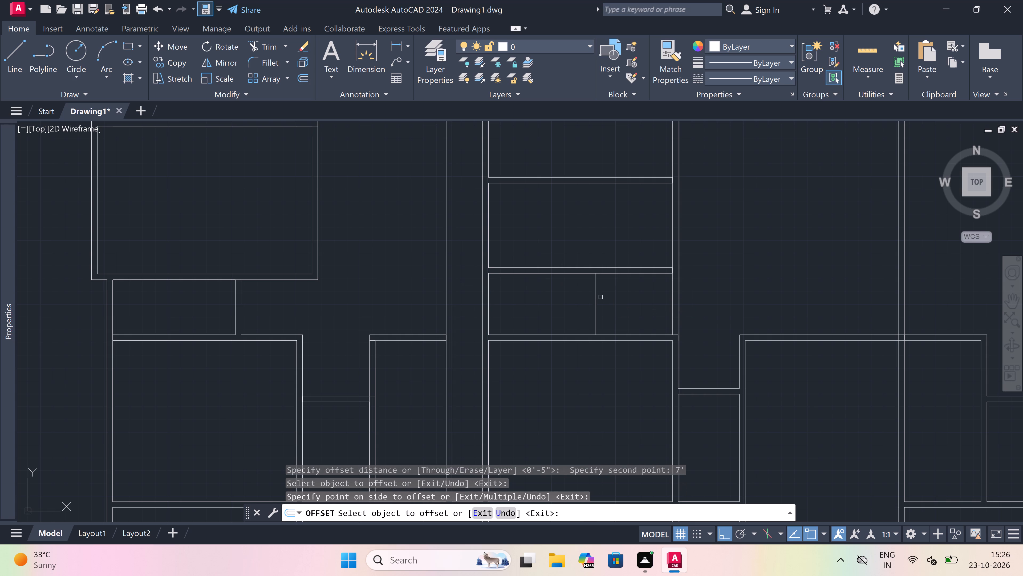
Offset the new vertical line 4.5" to the right to give the small room's partition its thickness.
key(Escape)
key(space)
click(598, 295)
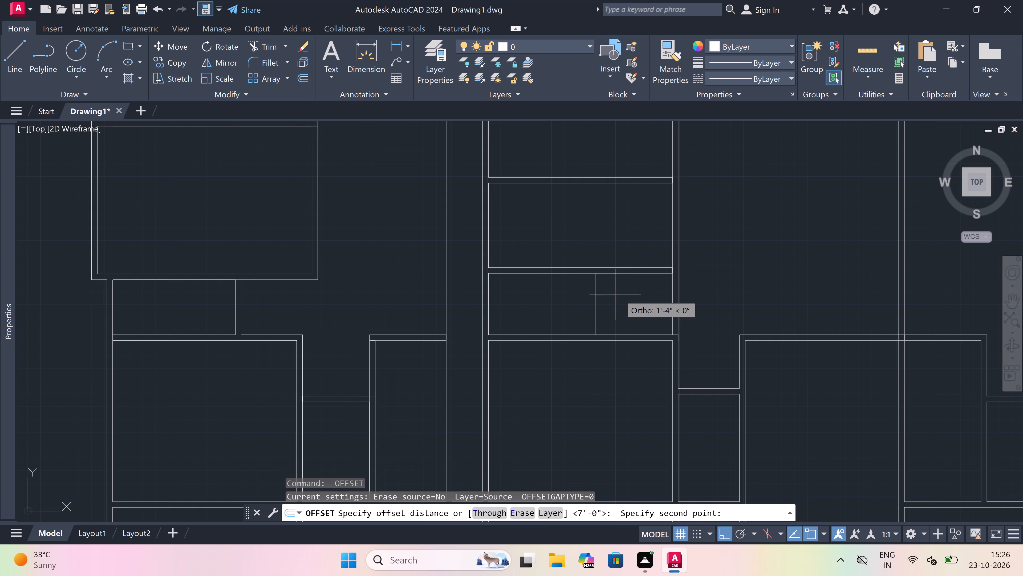
text(4.5")
key(space)
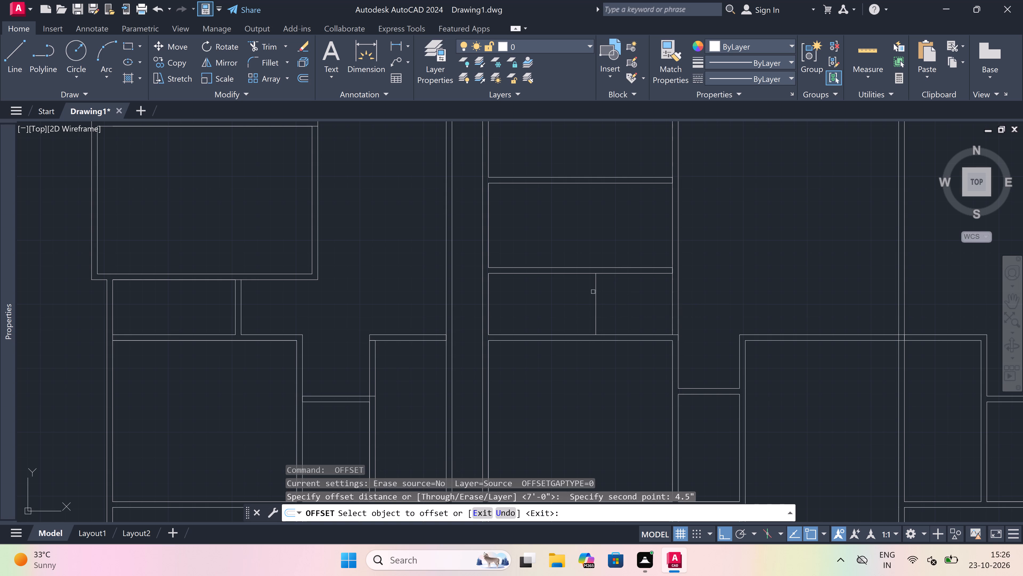
drag(596, 289, 609, 291)
click(642, 293)
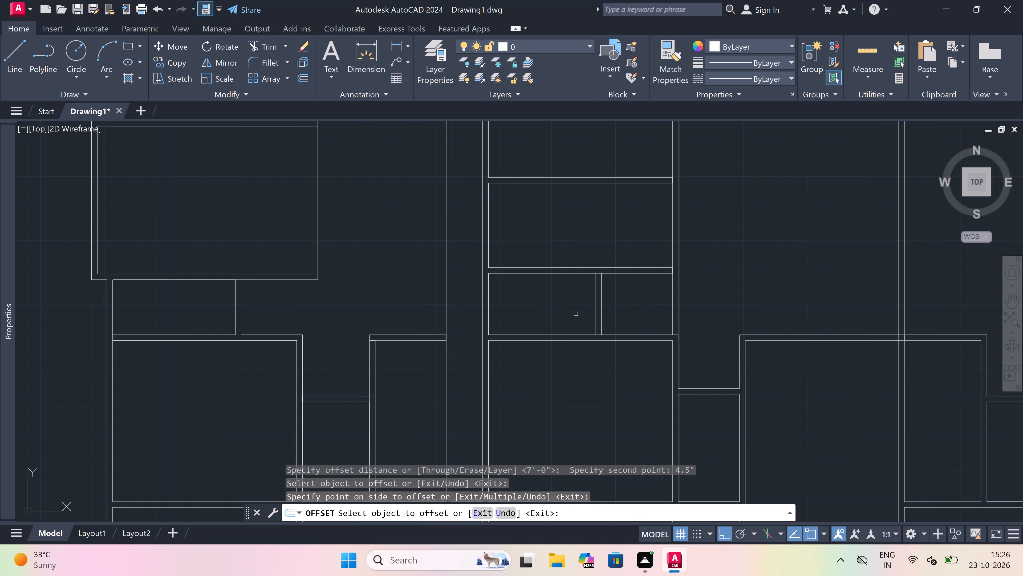
key(Escape)
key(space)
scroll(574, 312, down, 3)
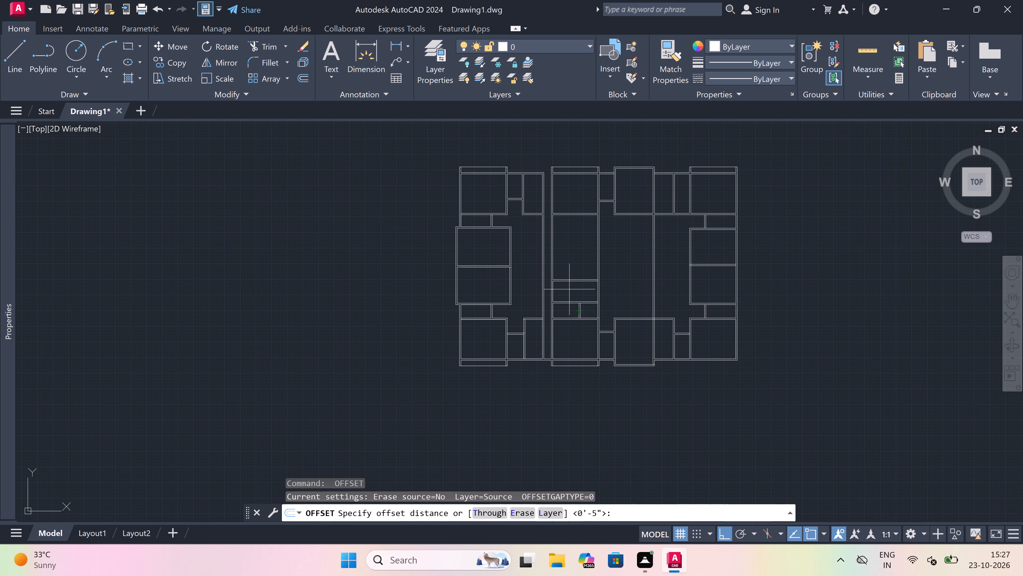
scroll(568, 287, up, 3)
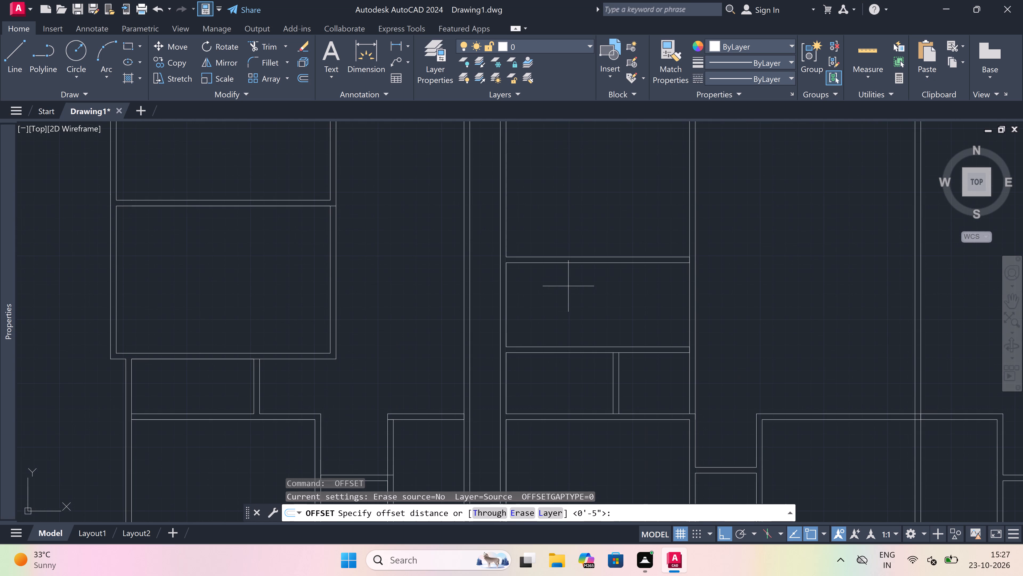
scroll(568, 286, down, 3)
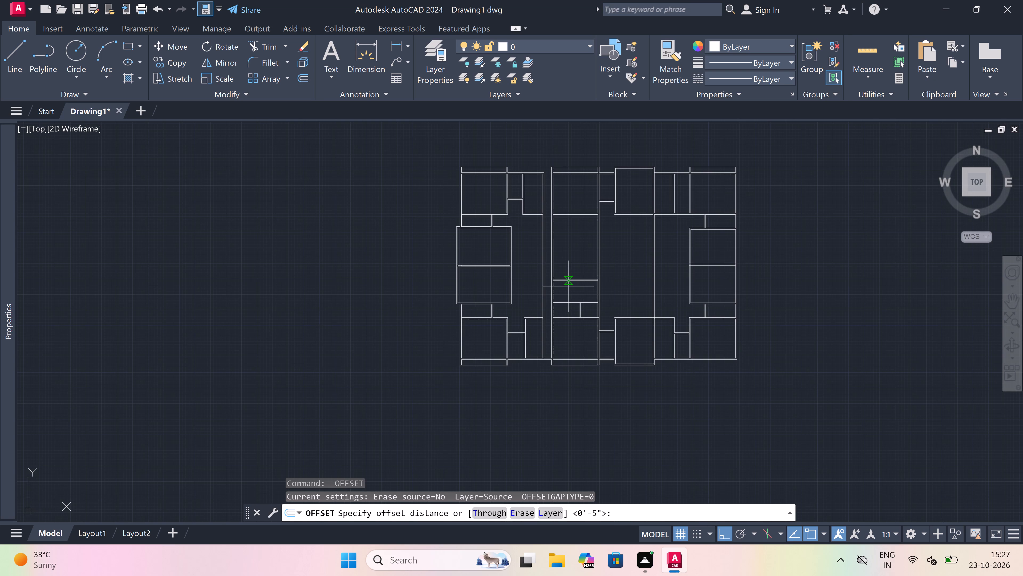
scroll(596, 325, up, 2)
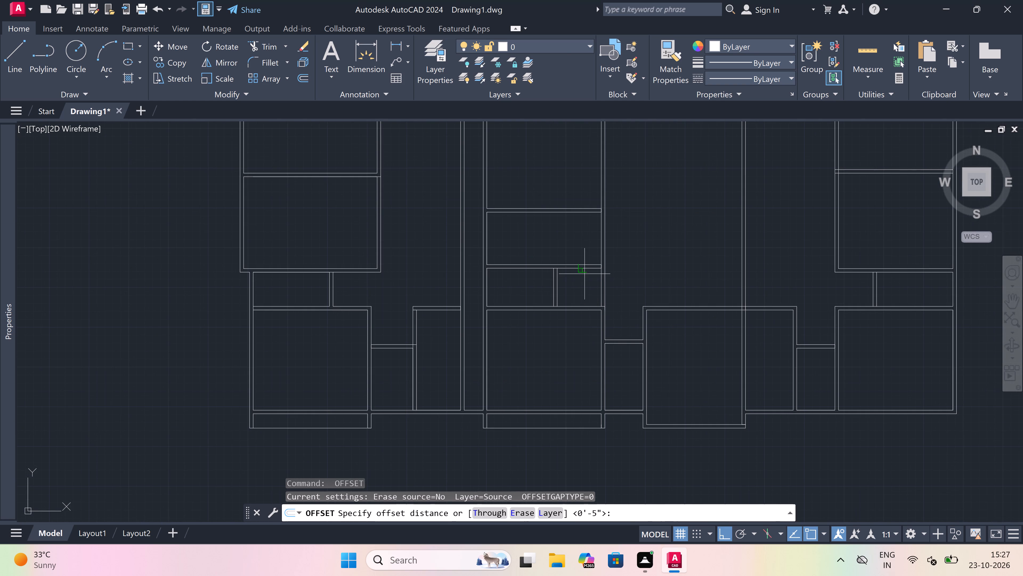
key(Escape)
Extend both lines of the cross wall above the new partition to the outer line of the bay's right wall.
key(e)
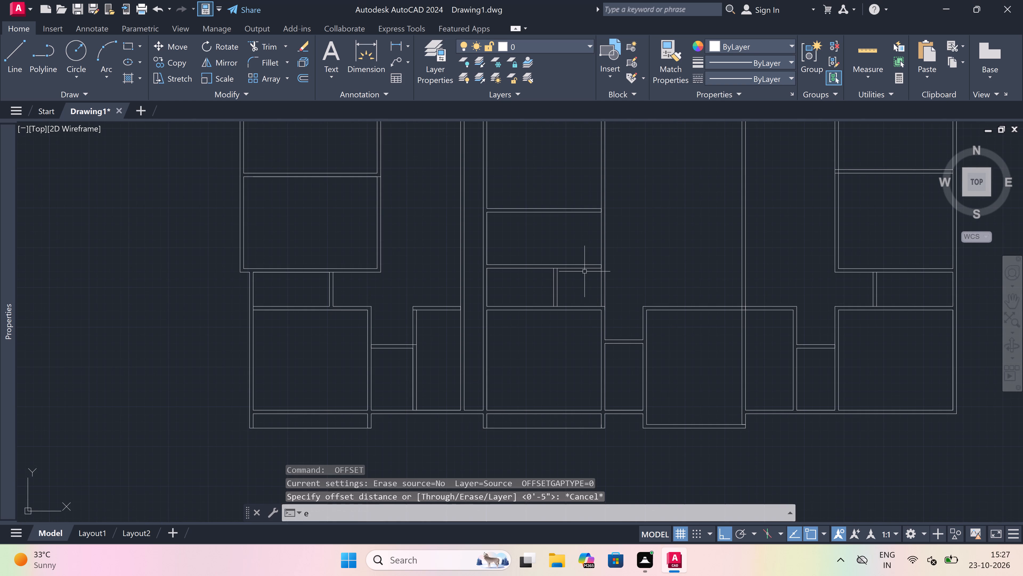
key(x)
key(space)
click(585, 250)
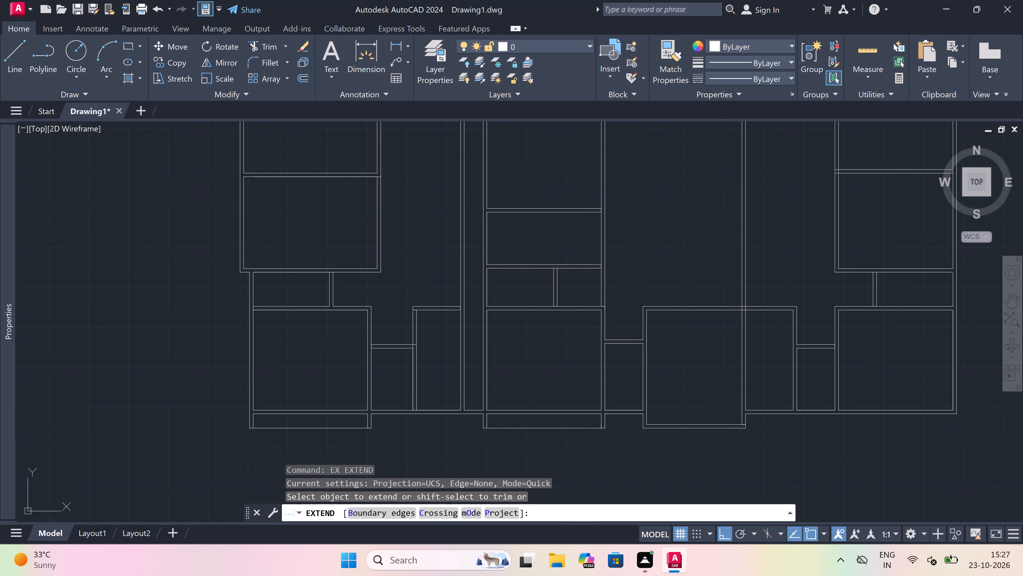
click(579, 292)
key(Escape)
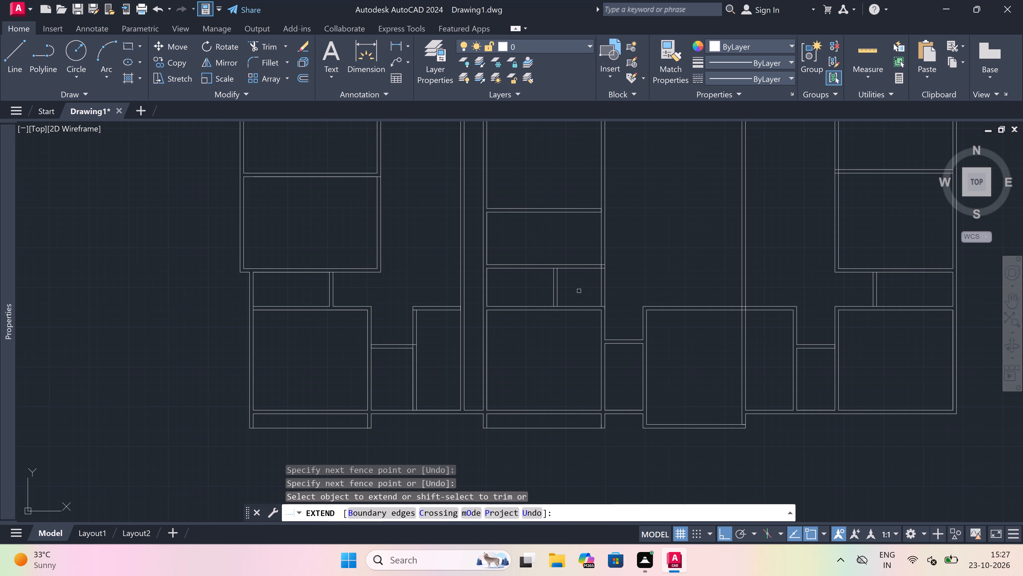
Trim both lines of the bay's right wall between that cross wall and the bottom room's top wall.
text(tr)
key(space)
click(579, 290)
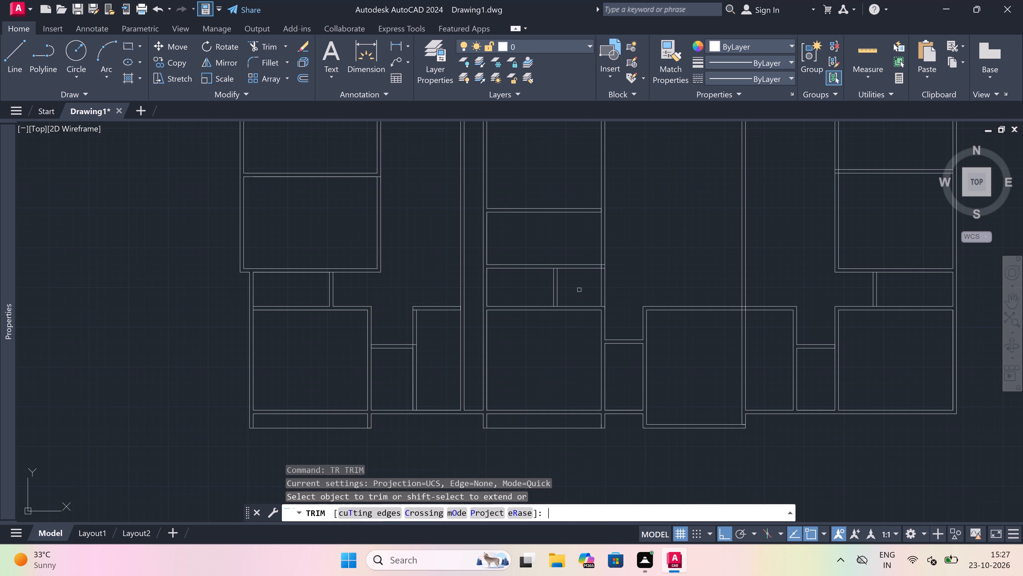
click(620, 274)
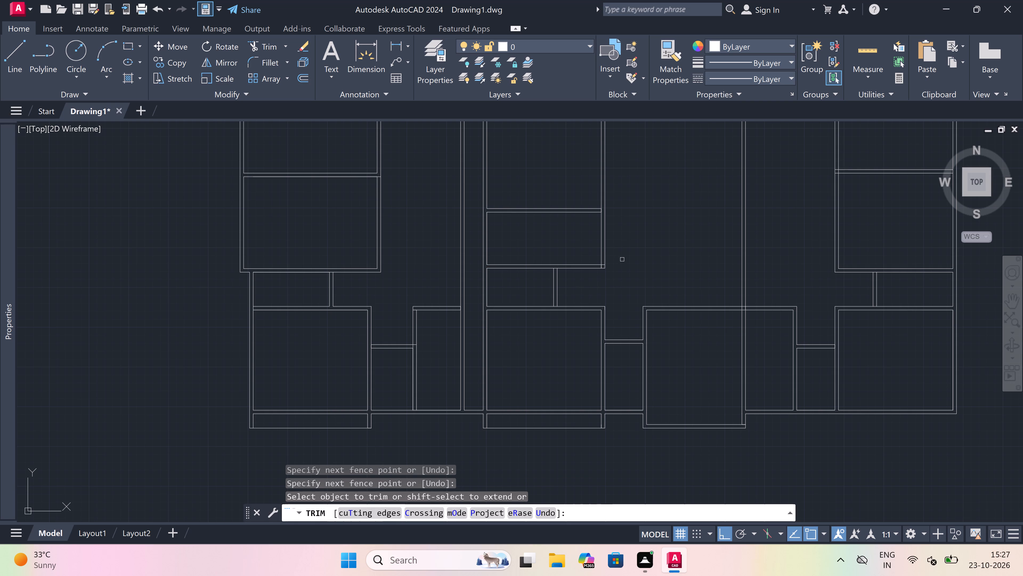
Trim the overlapping inner segments at the corner where the extended cross wall meets the bay's right wall.
scroll(594, 254, up, 2)
scroll(614, 278, up, 3)
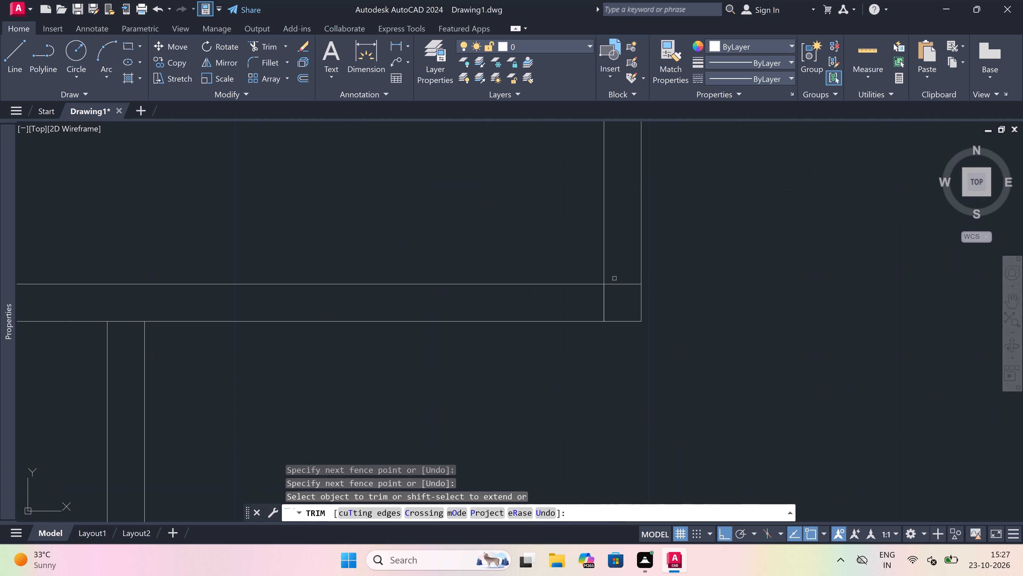
click(619, 283)
click(601, 301)
click(618, 300)
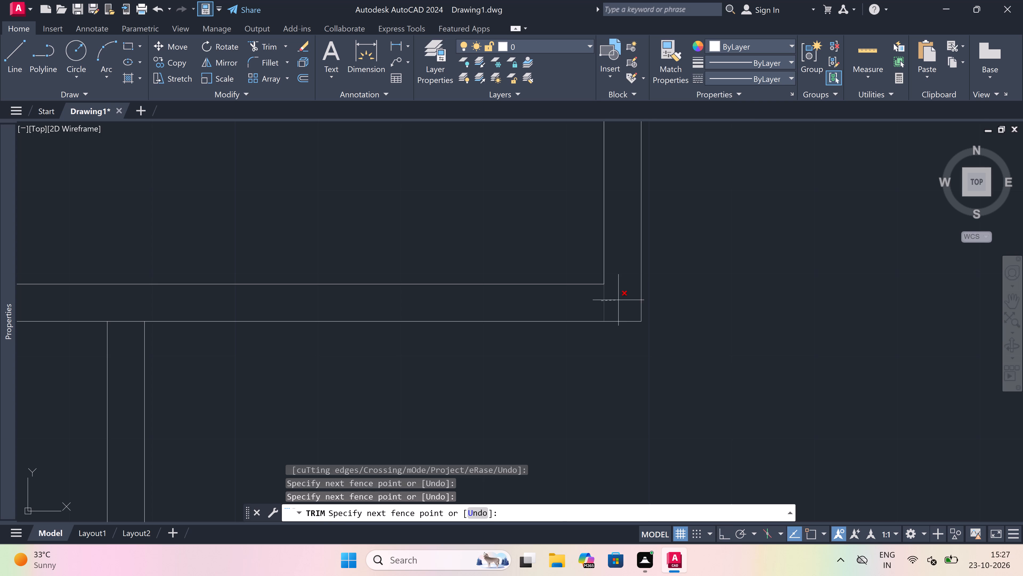
scroll(618, 299, down, 4)
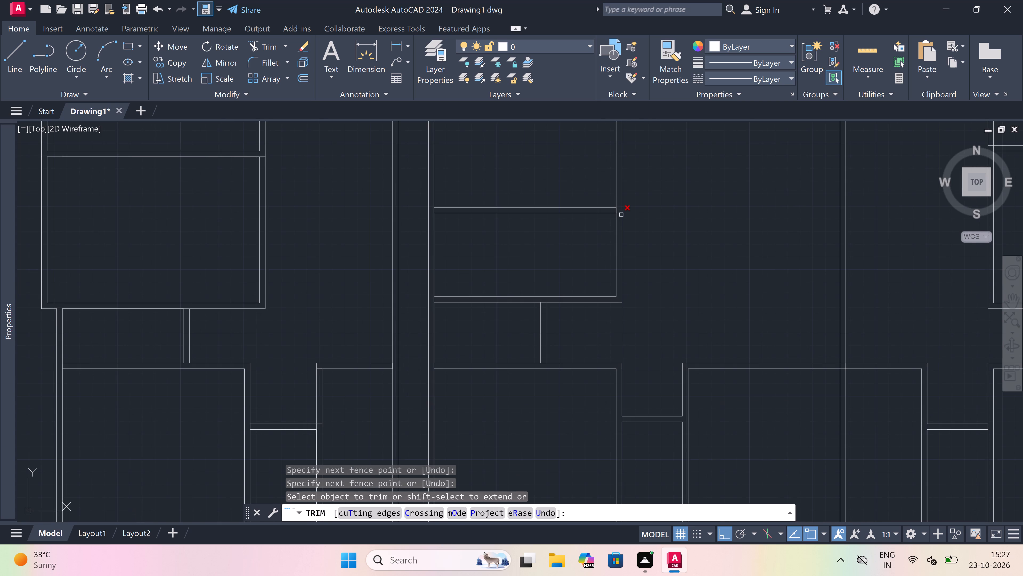
Trim the right wall's inner line between the two lines of the next cross wall up.
scroll(616, 209, up, 4)
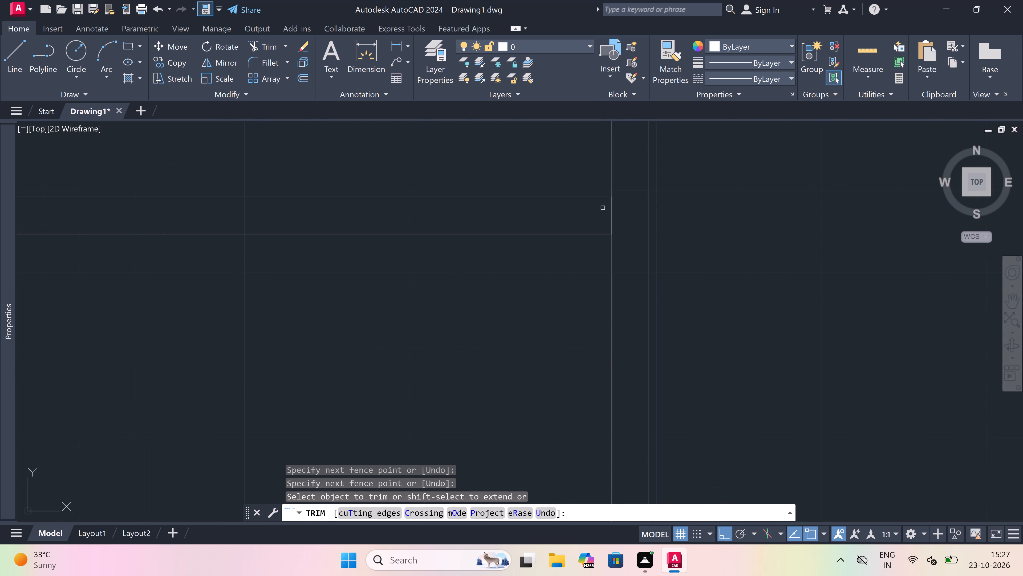
click(603, 207)
click(624, 212)
Trim the horizontal wall lines between the new 4.5" partition's two faces at its upper and lower ends.
scroll(624, 211, down, 7)
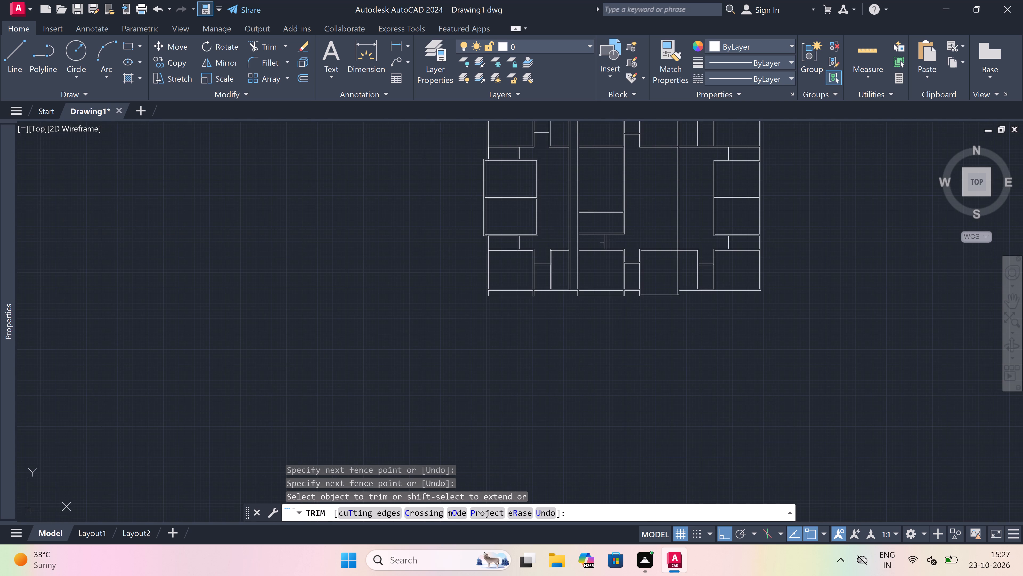
scroll(594, 254, up, 3)
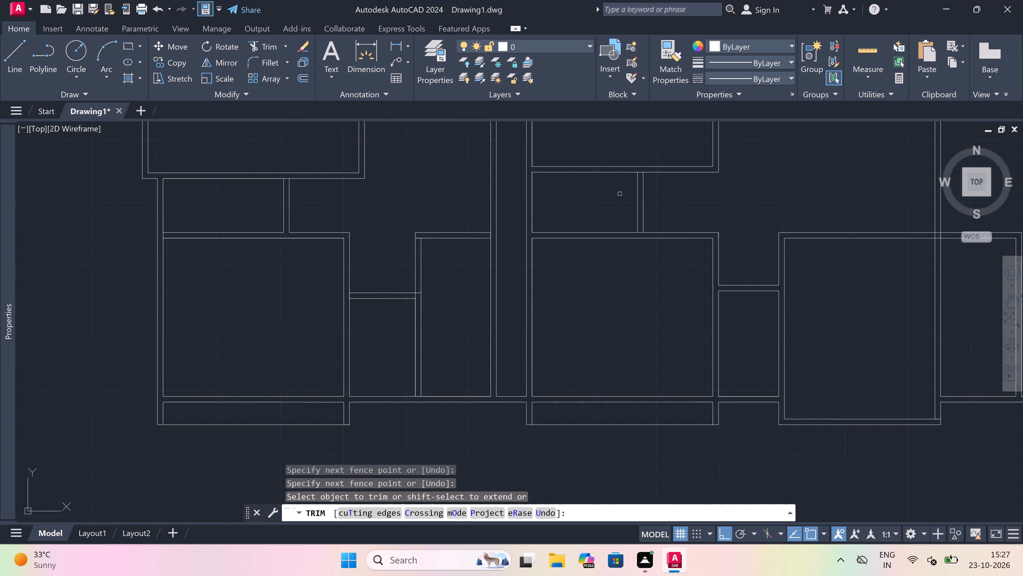
scroll(638, 168, up, 2)
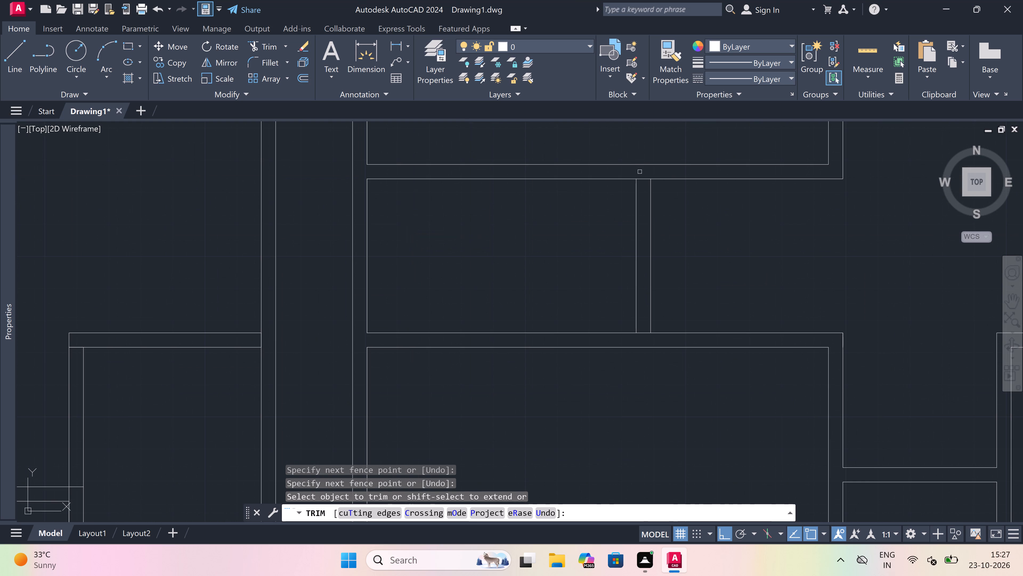
click(640, 170)
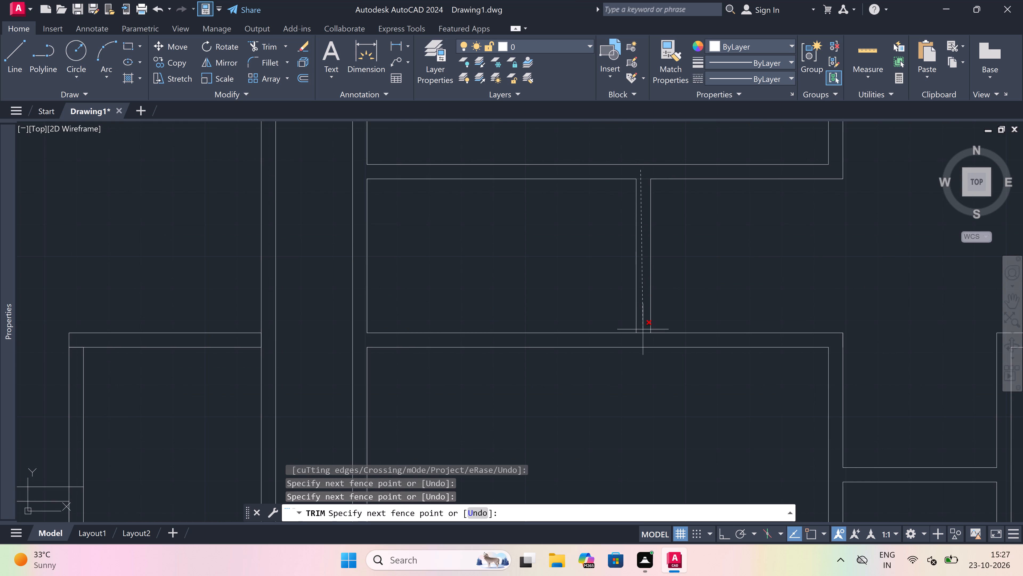
click(642, 334)
scroll(589, 266, down, 5)
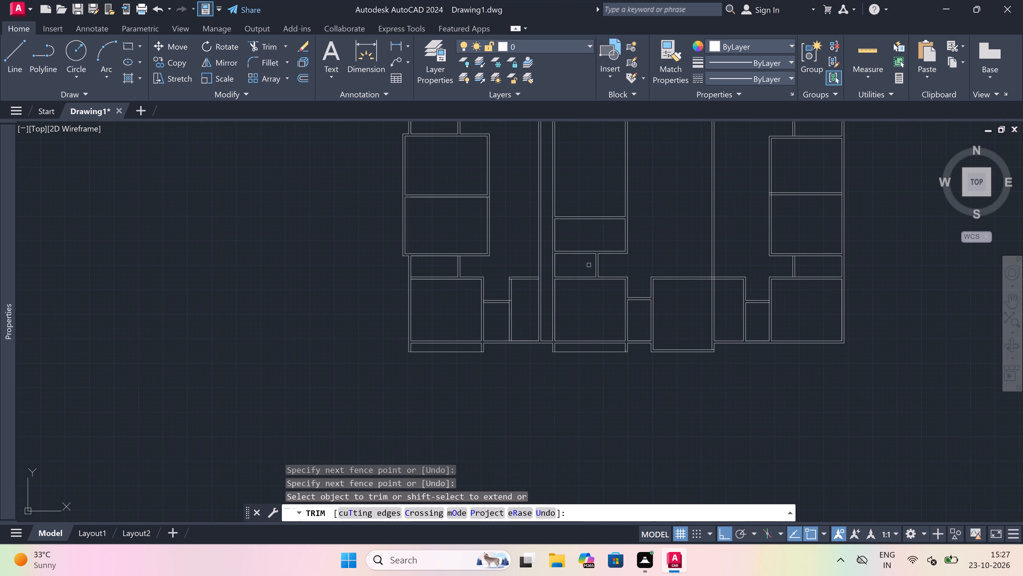
key(Escape)
Extend both lines of the middle-left bay's second cross wall from the bottom across the adjacent bay to its far long vertical wall.
scroll(589, 265, down, 4)
scroll(617, 259, up, 1)
scroll(586, 263, up, 3)
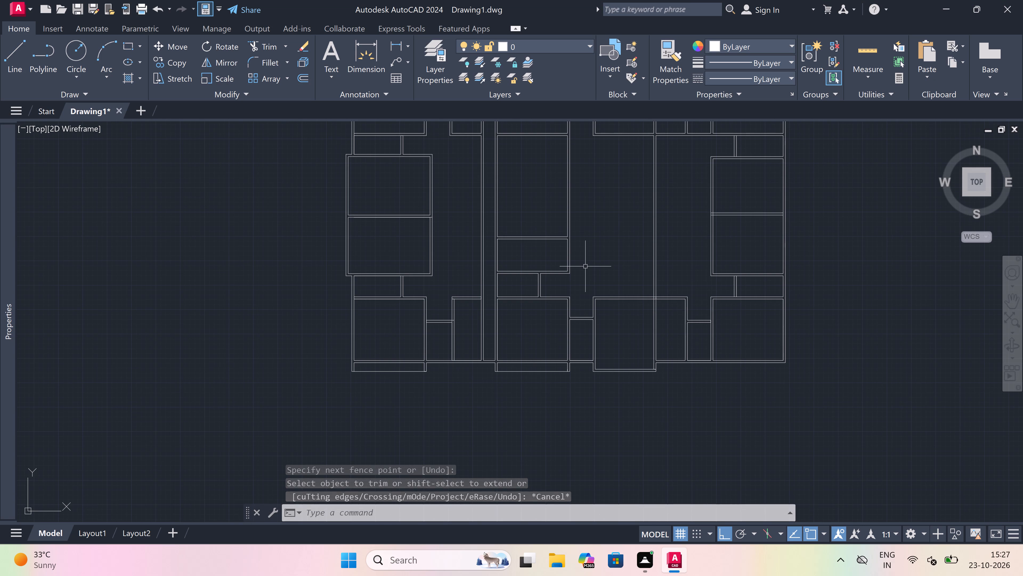
scroll(571, 273, down, 1)
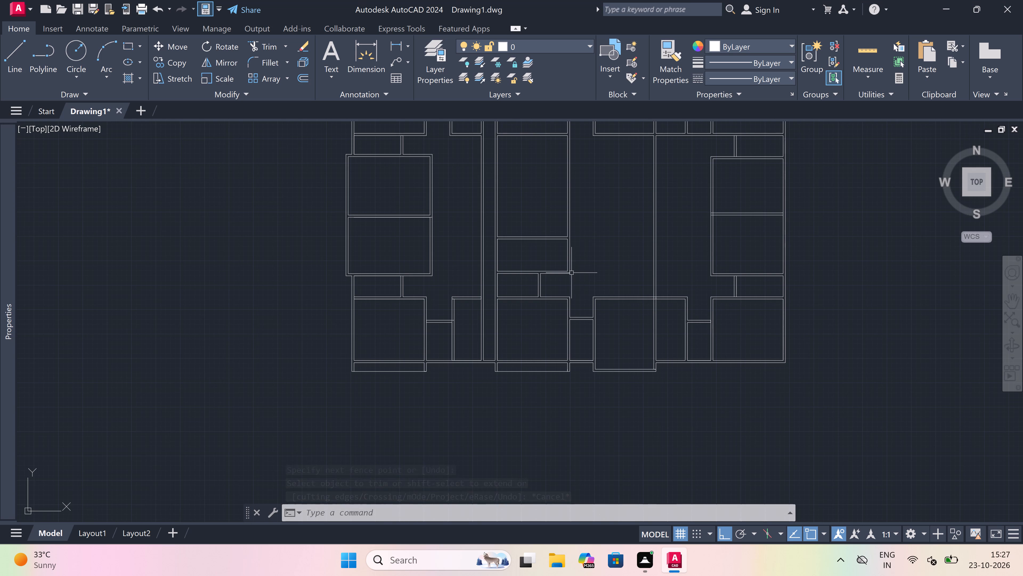
scroll(571, 273, down, 2)
scroll(567, 262, up, 3)
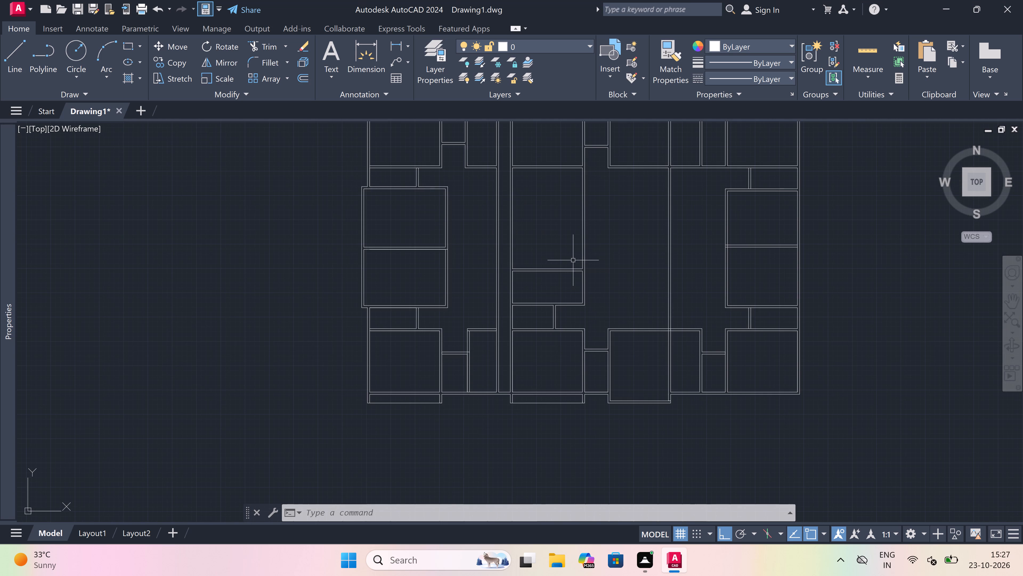
scroll(573, 260, up, 1)
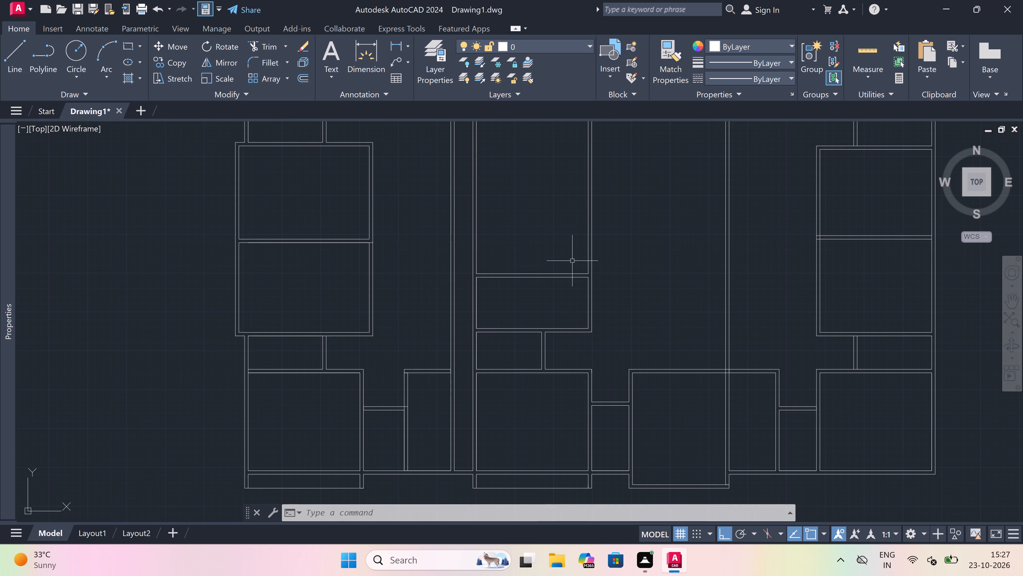
key(e)
text(x)
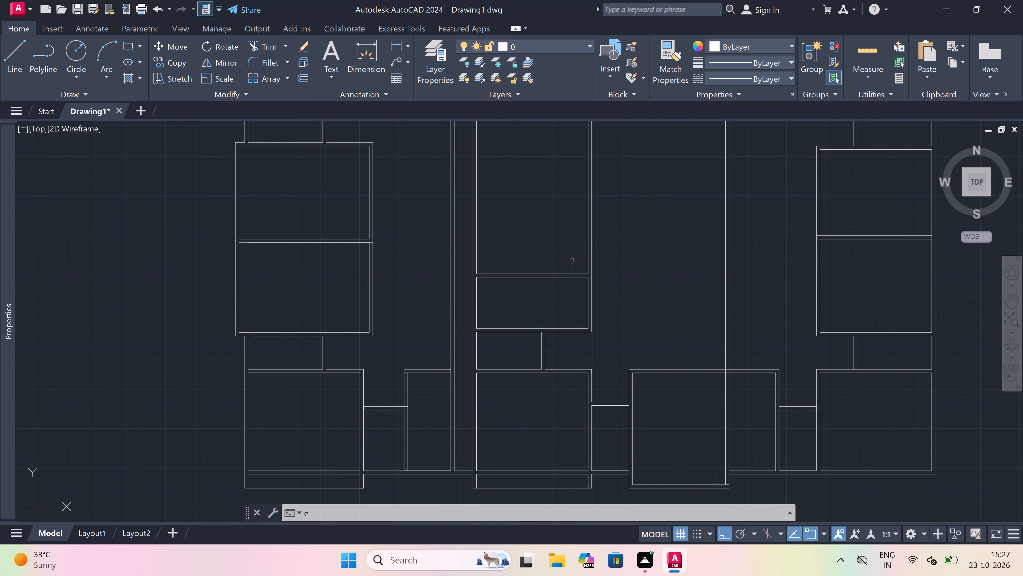
key(space)
click(572, 259)
click(572, 309)
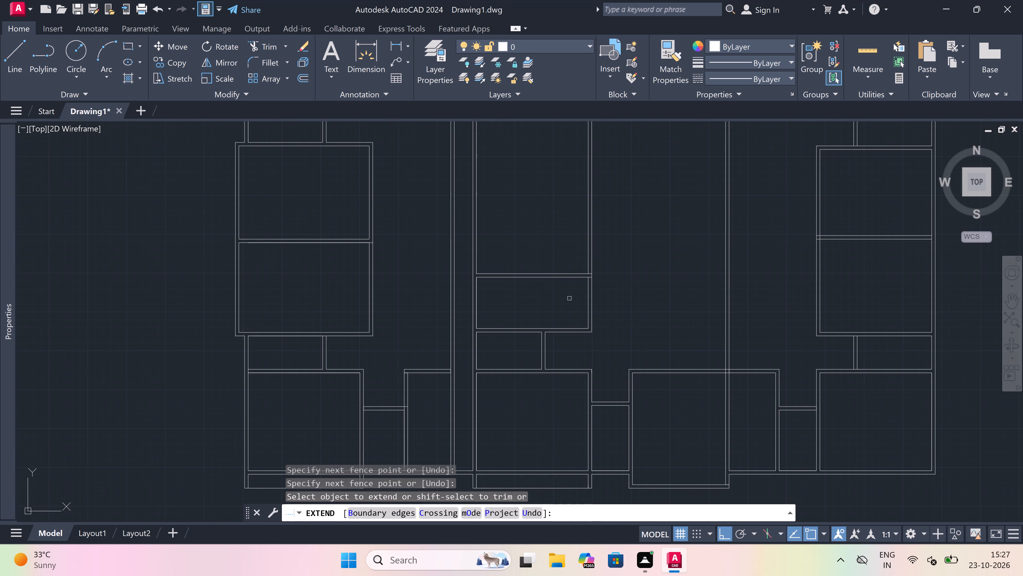
click(569, 298)
click(564, 231)
key(Escape)
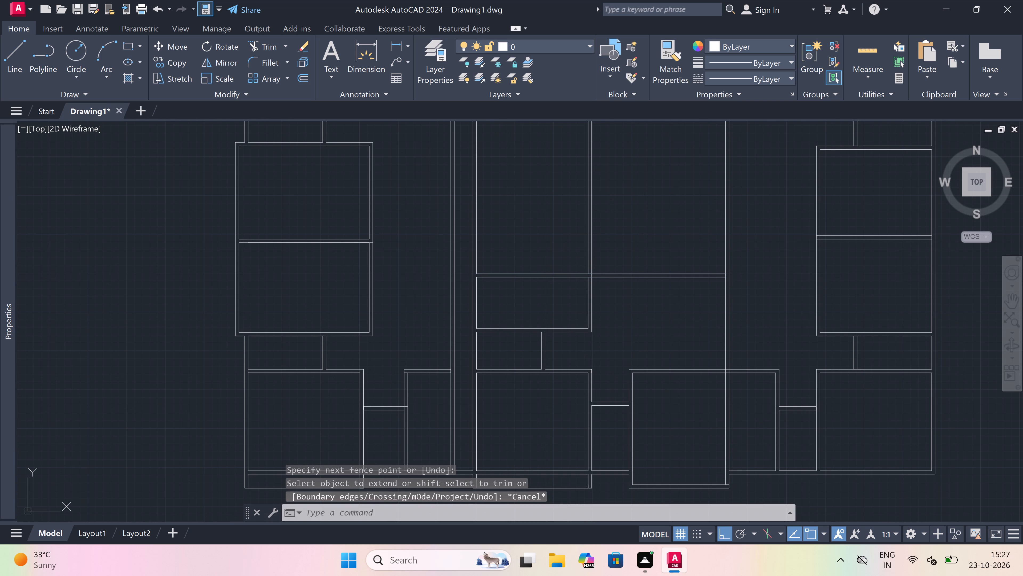
Trim the overlapping inner segments where the extended second cross wall passes through the vertical wall between the two middle bays.
text(tr)
key(space)
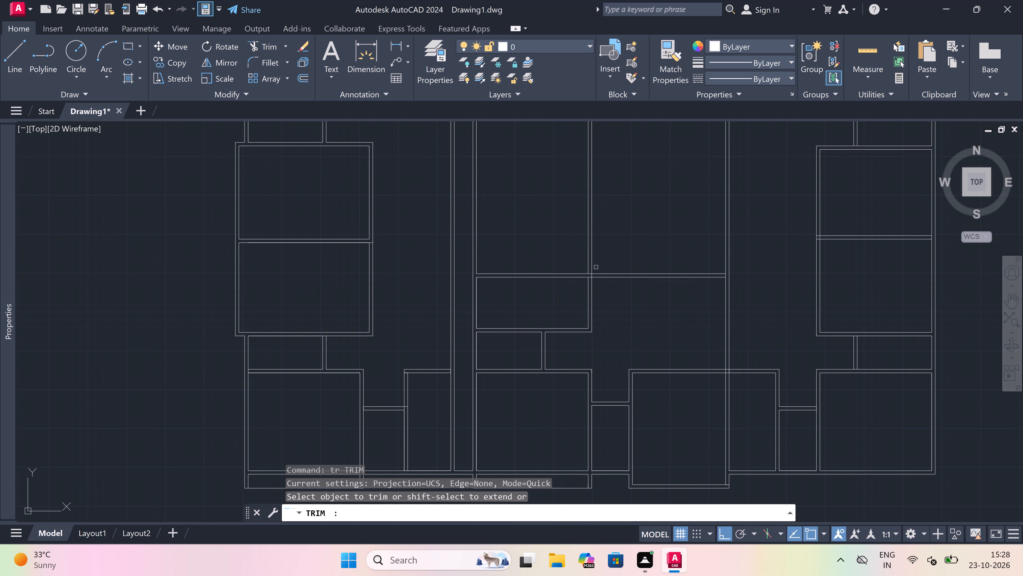
scroll(594, 269, up, 3)
scroll(582, 294, up, 1)
click(583, 293)
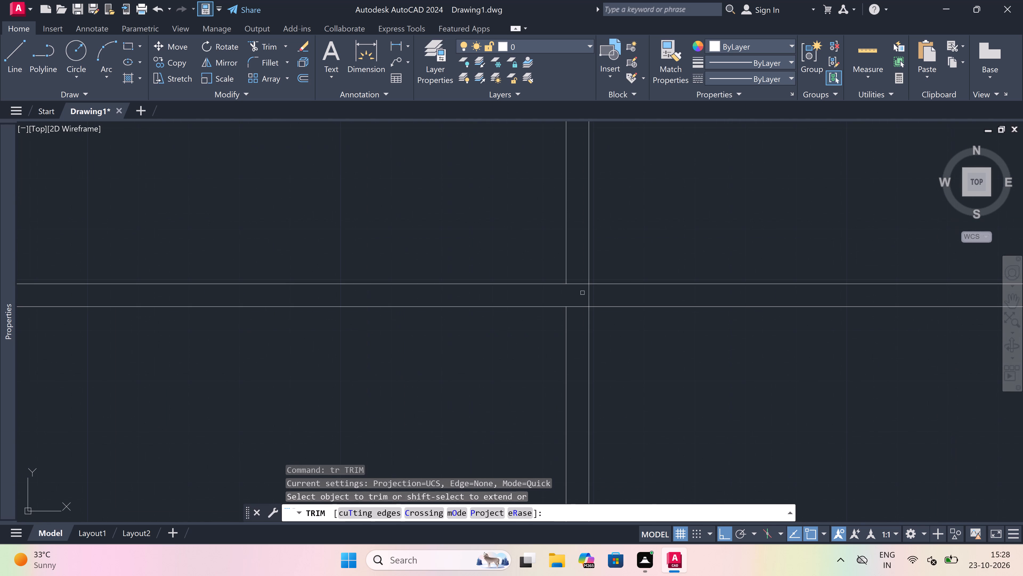
click(590, 294)
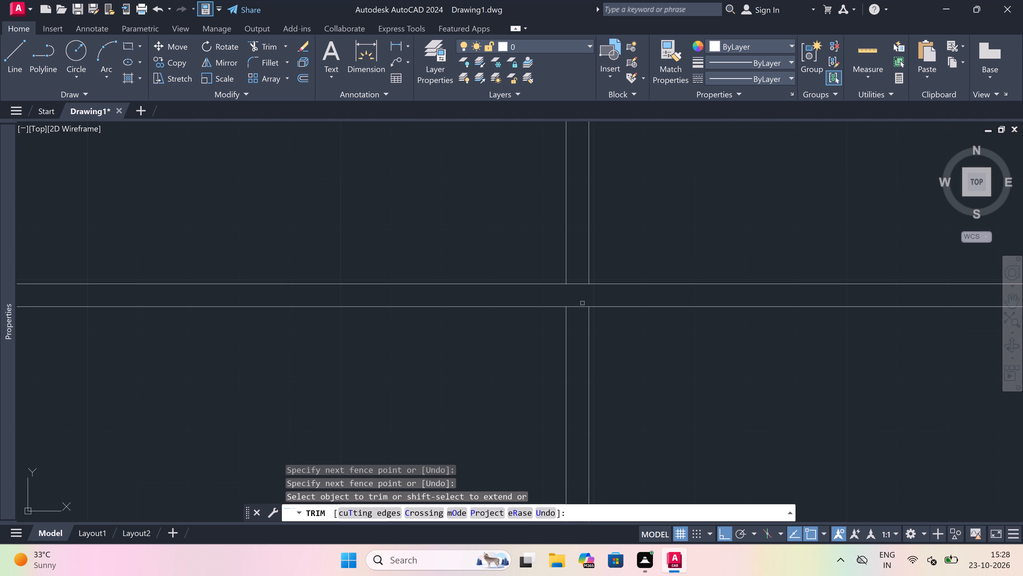
click(579, 306)
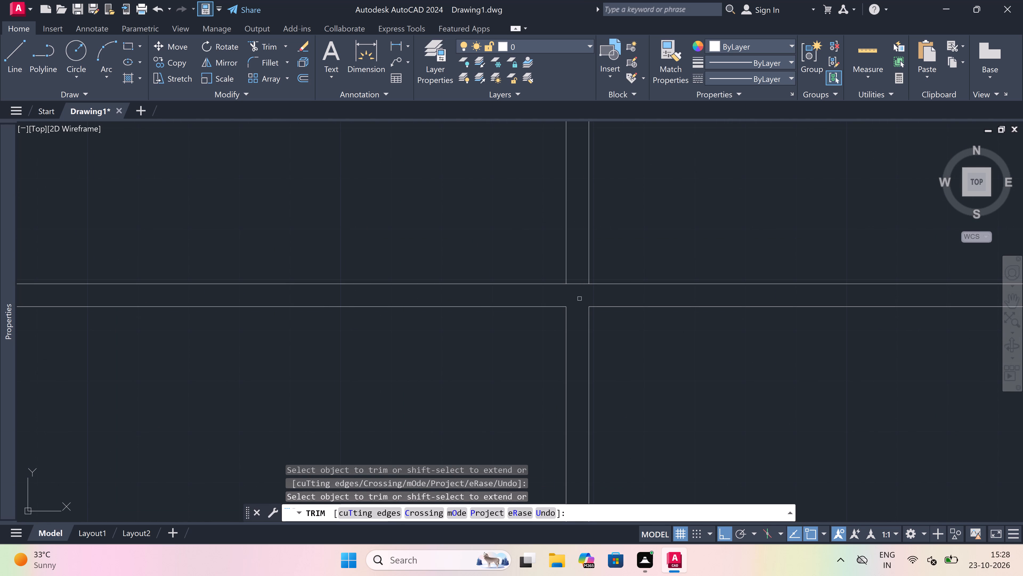
scroll(579, 291, up, 1)
drag(579, 291, 579, 285)
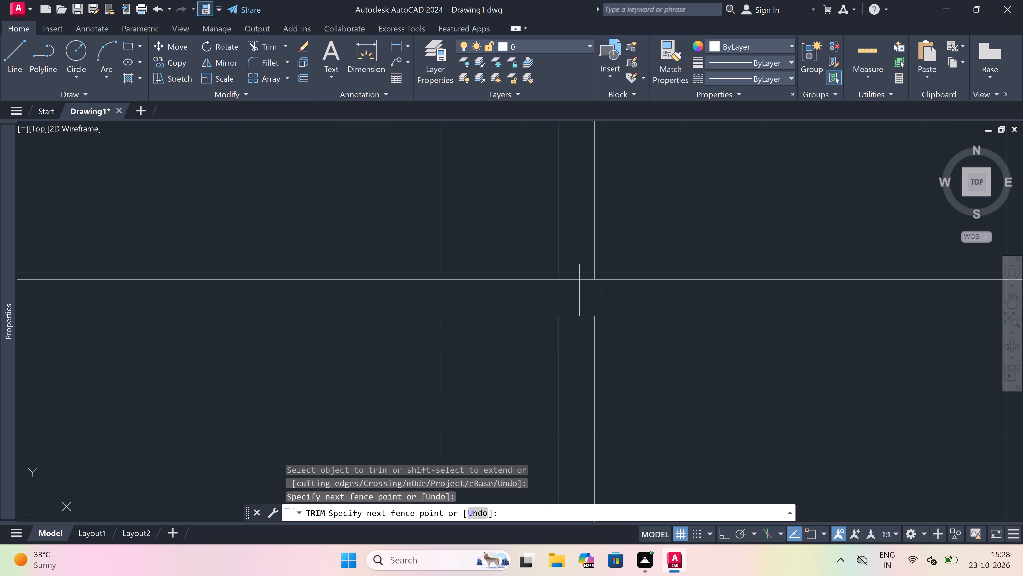
click(566, 238)
key(Escape)
Start the Line command to draw a new line in the floor plan.
scroll(580, 282, down, 4)
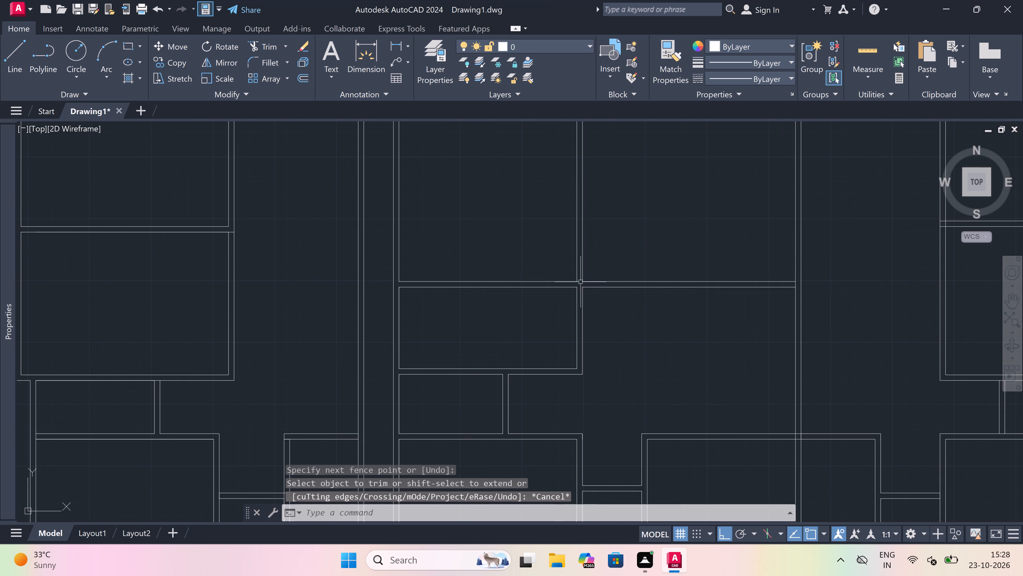
scroll(586, 278, down, 2)
scroll(570, 254, up, 1)
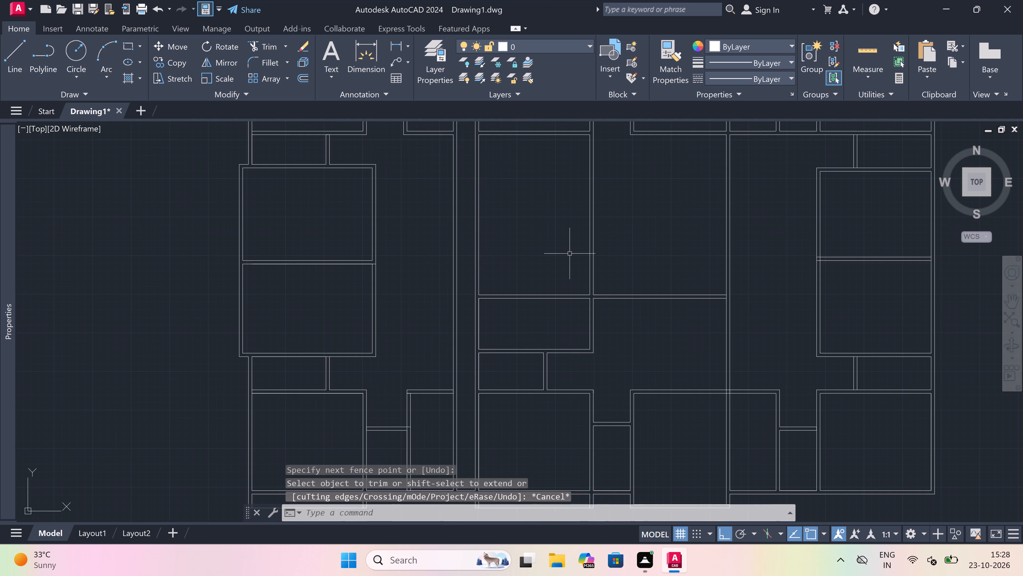
key(l)
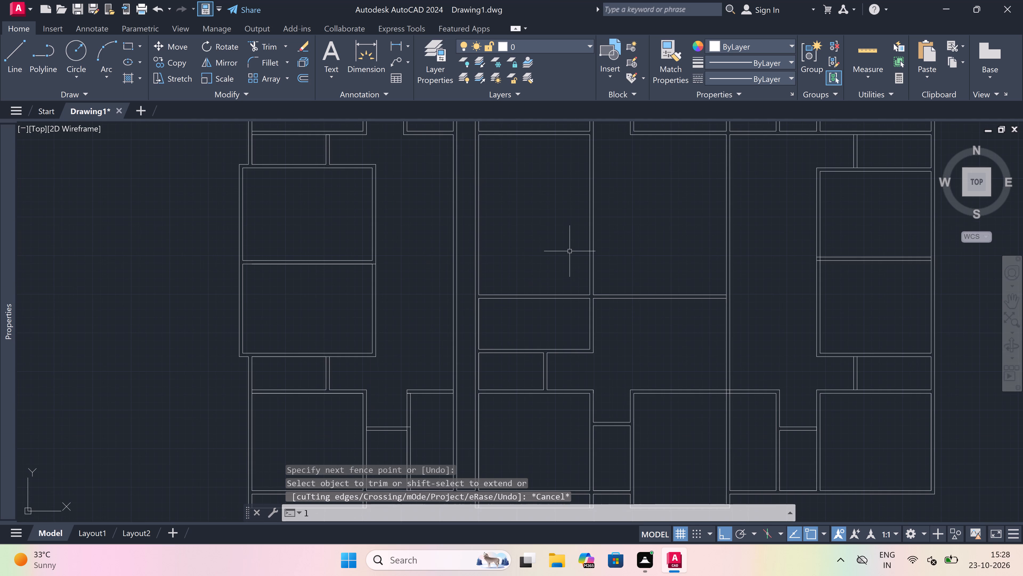
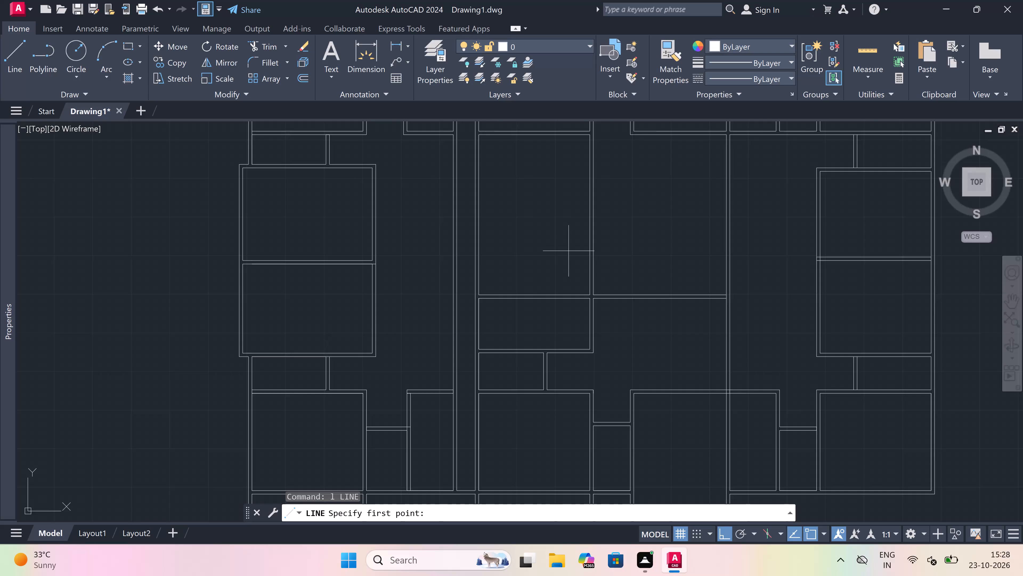
Draw the small room's inner face from the middle-left bay's upper-left corner: 4' down, 7' across, and back up to the cross wall.
scroll(569, 251, down, 4)
scroll(551, 231, up, 5)
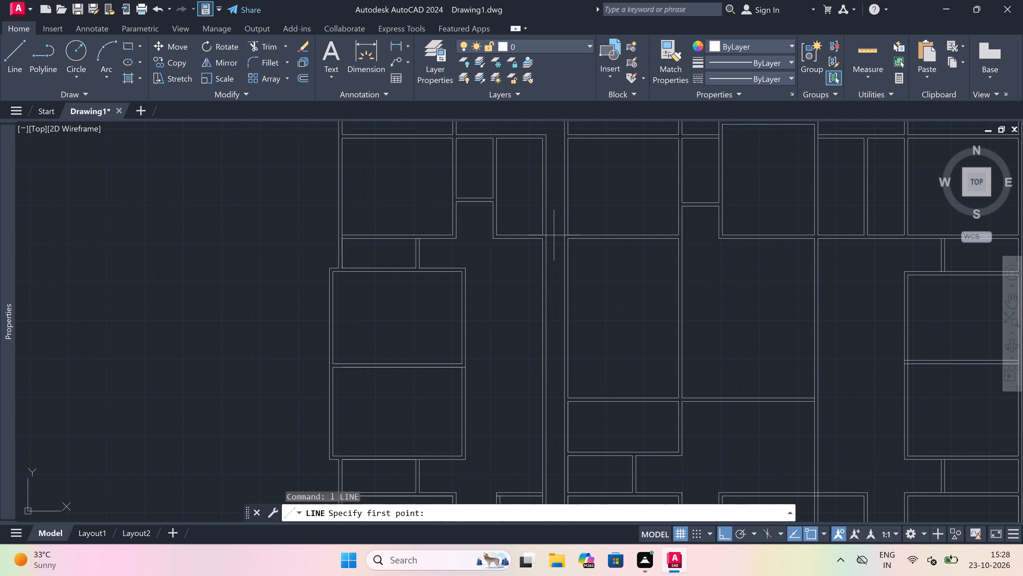
scroll(576, 237, up, 2)
click(553, 235)
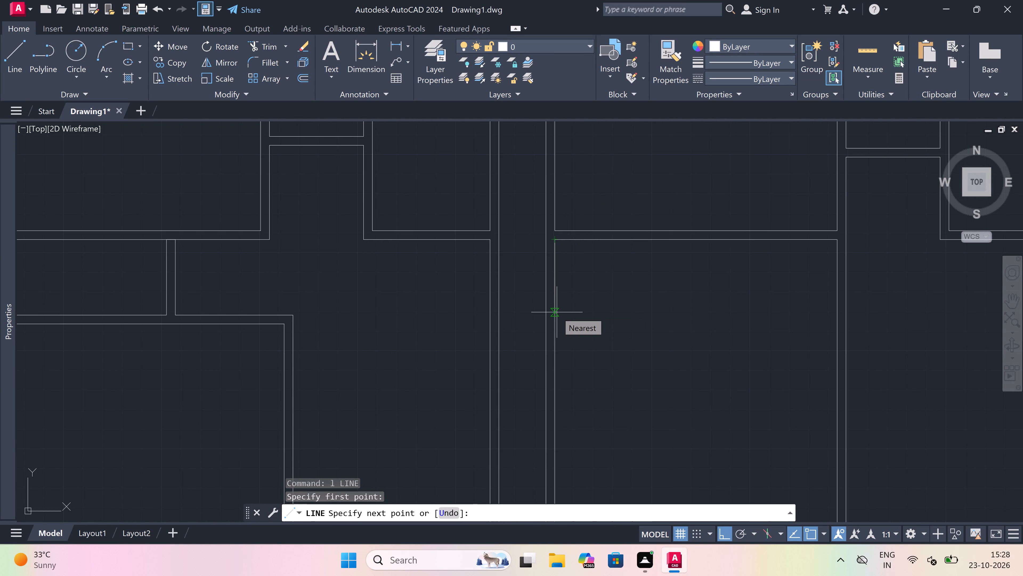
text(4')
key(space)
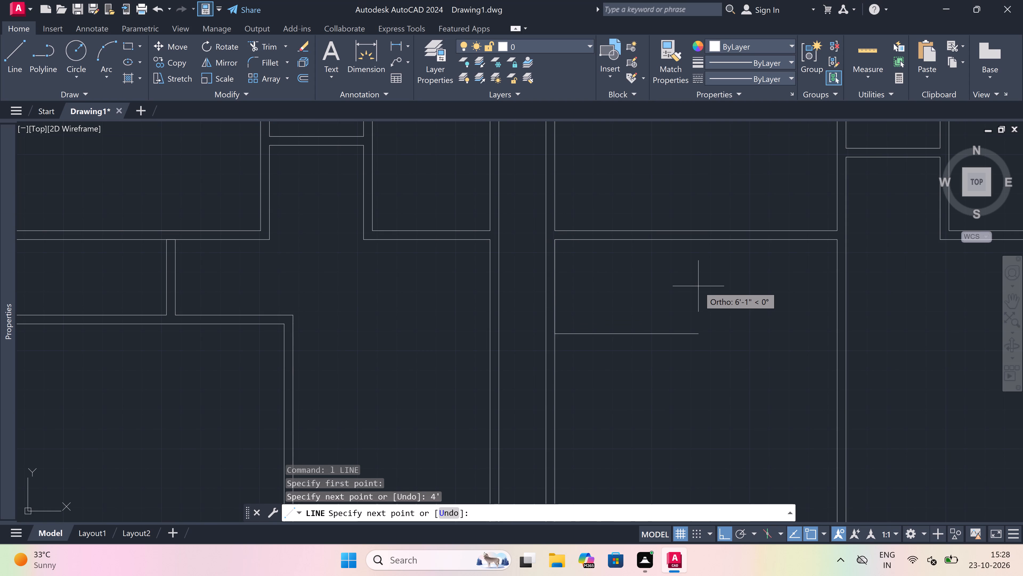
text(7')
key(space)
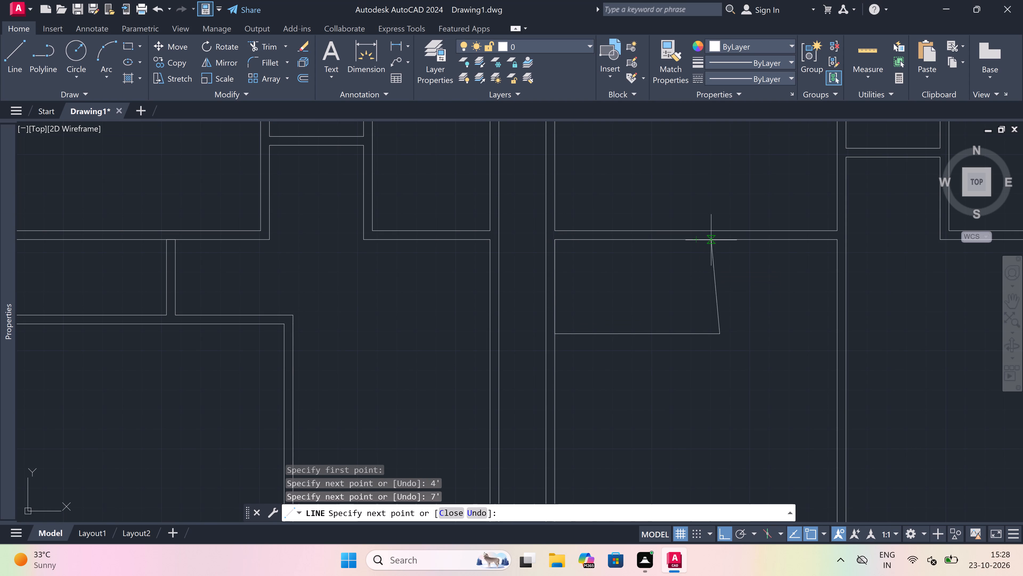
click(723, 239)
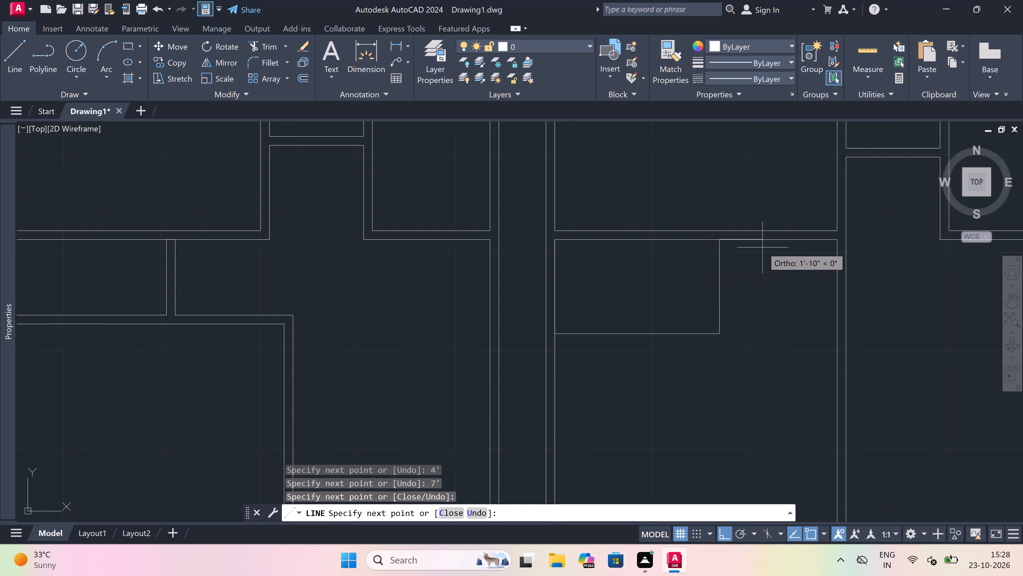
Draw the small room's outer wall face 4.5" outside the inner face, running down and back to the bay's left vertical wall.
text(4.5)
text(")
key(space)
scroll(710, 350, up, 1)
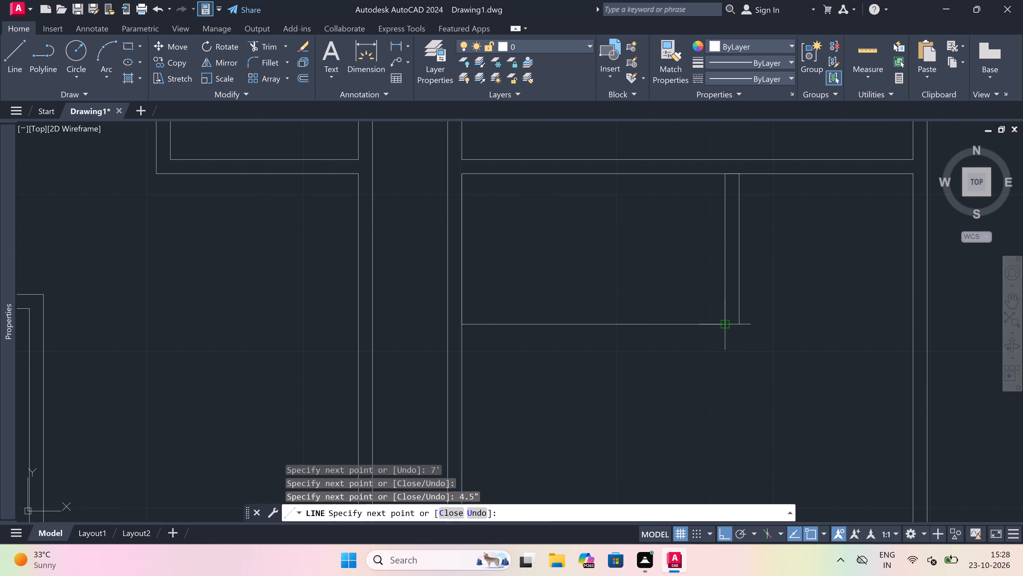
click(743, 320)
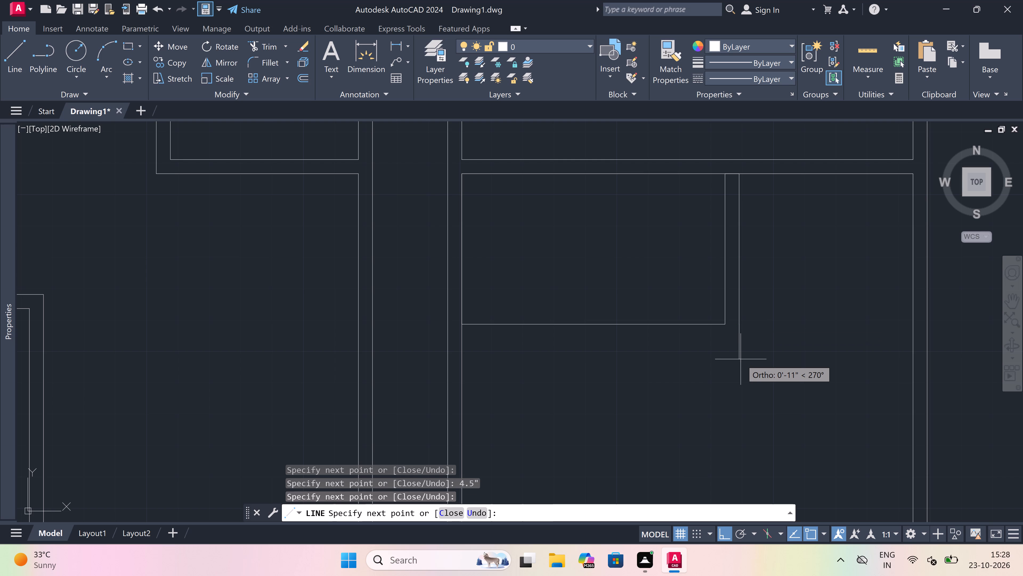
text(4.5")
key(space)
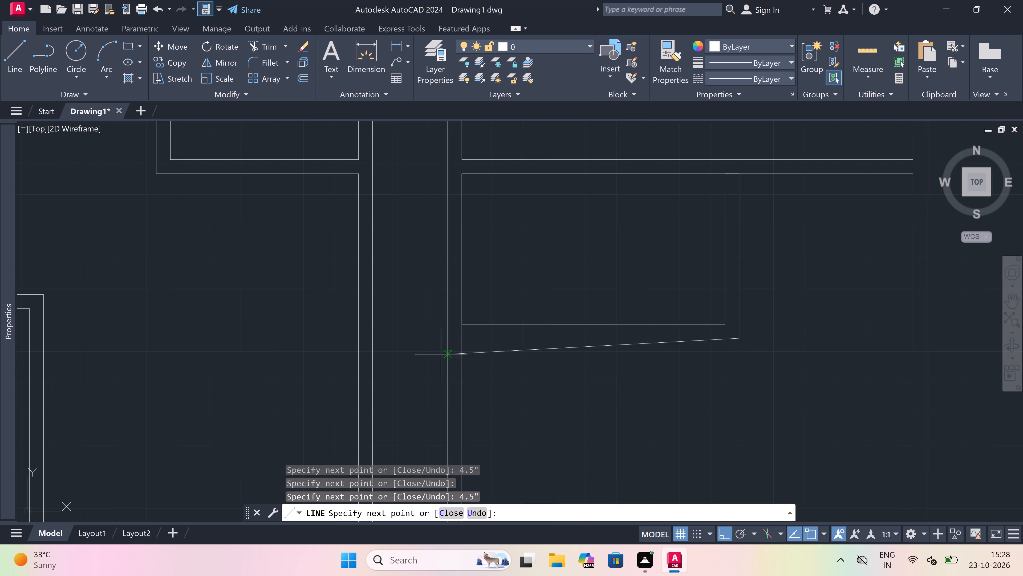
click(463, 335)
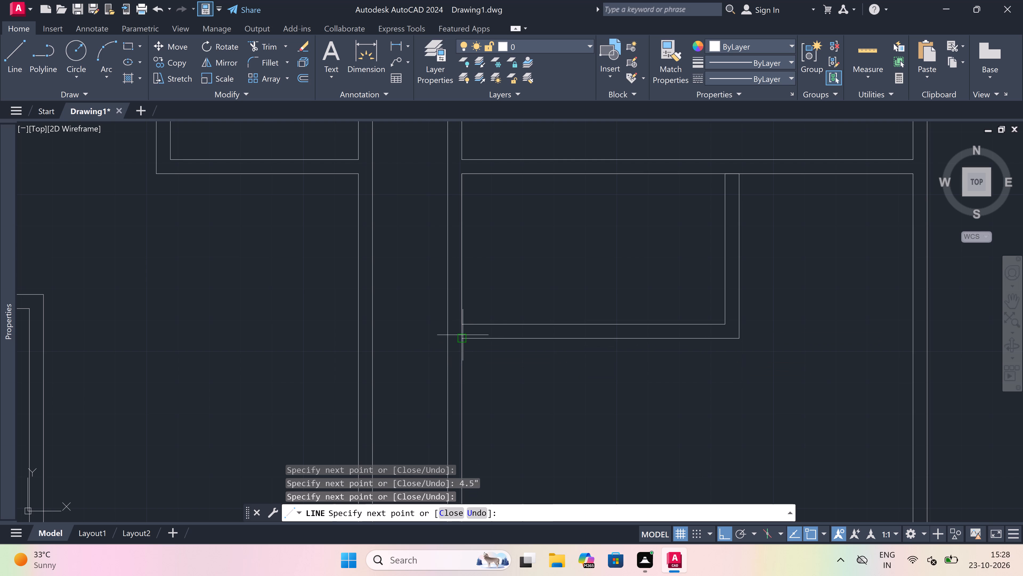
key(Escape)
From the small room's outer lower-left corner, draw a line 12' across the bay, 5'6" down, and back to the left vertical wall.
key(space)
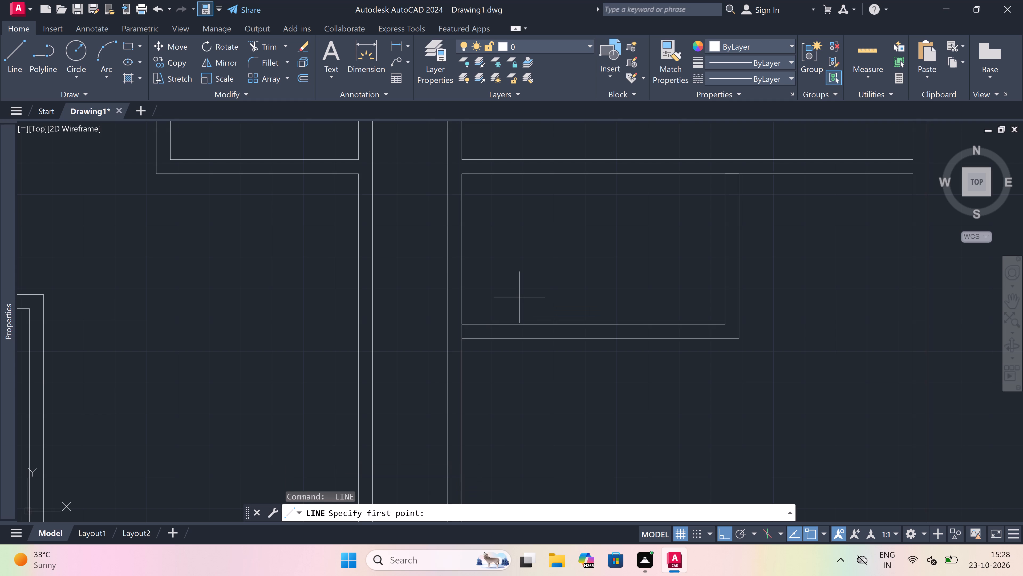
scroll(519, 297, down, 1)
scroll(504, 324, up, 1)
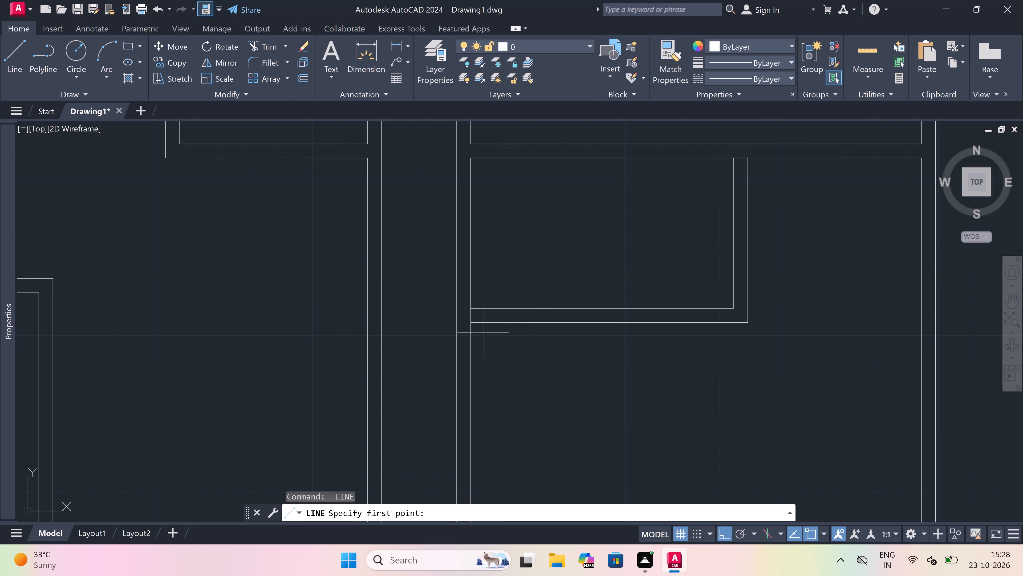
drag(466, 324, 472, 324)
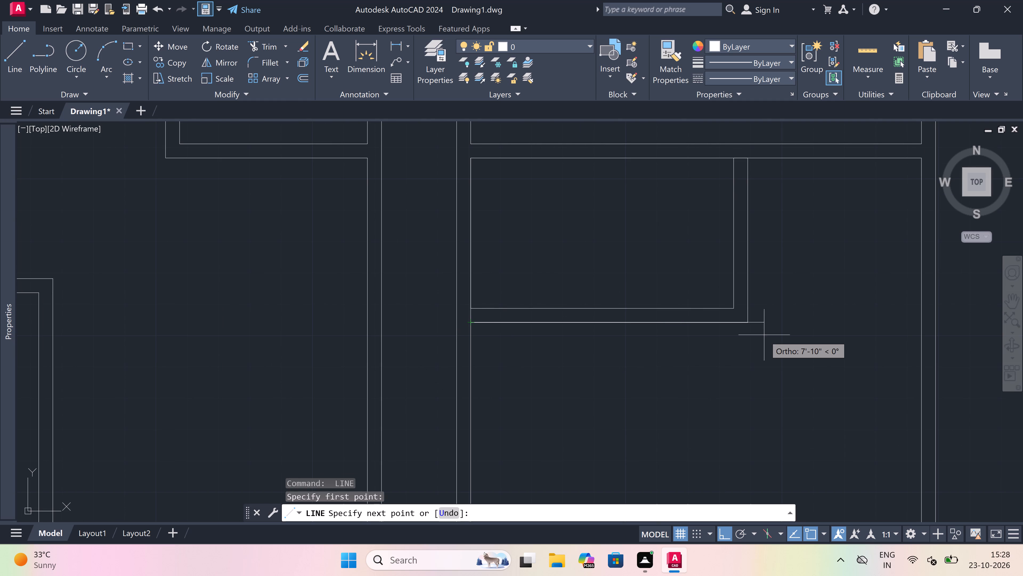
key(2)
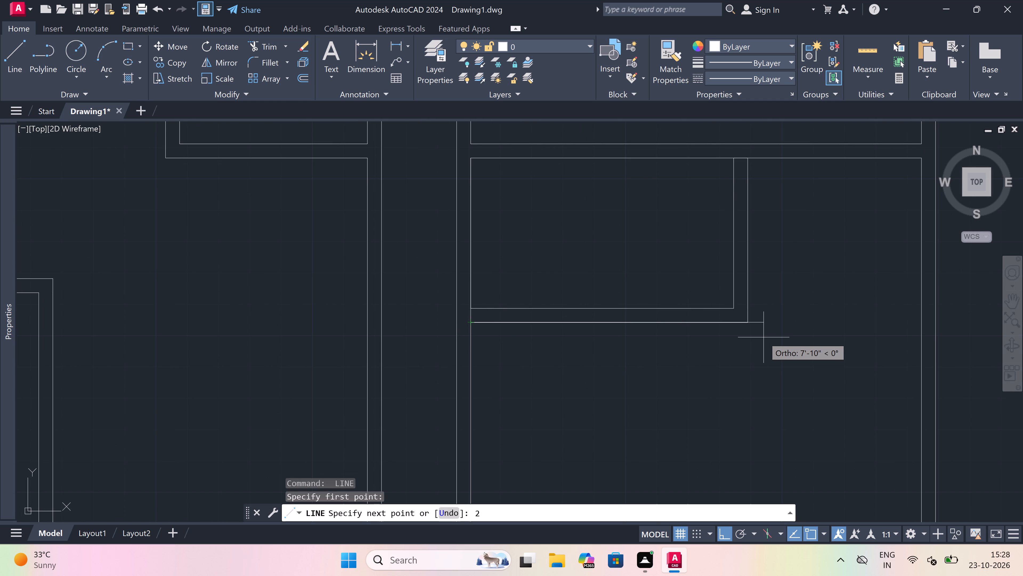
key(BackSpace)
text(12')
key(space)
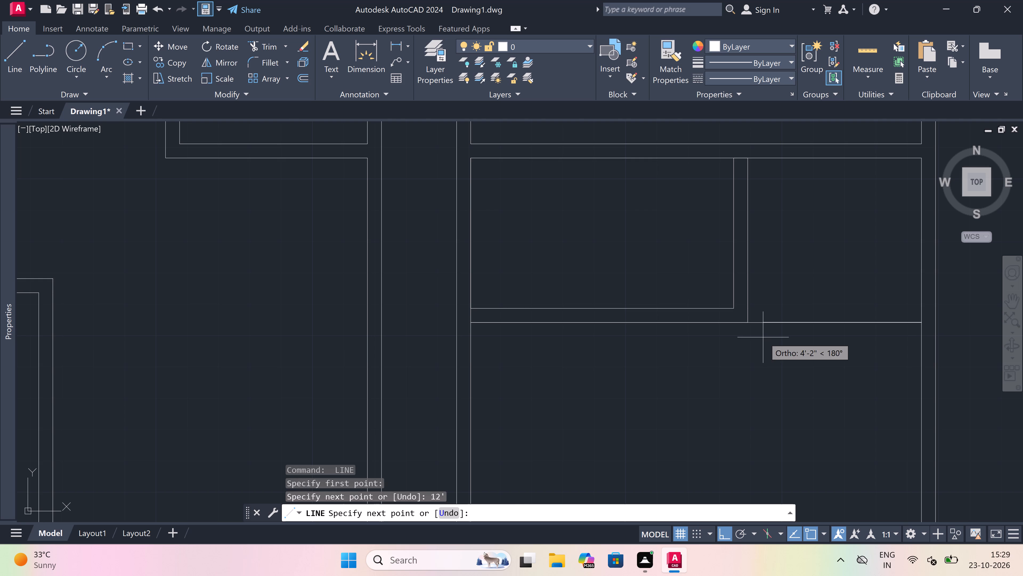
scroll(763, 336, down, 3)
scroll(787, 382, up, 1)
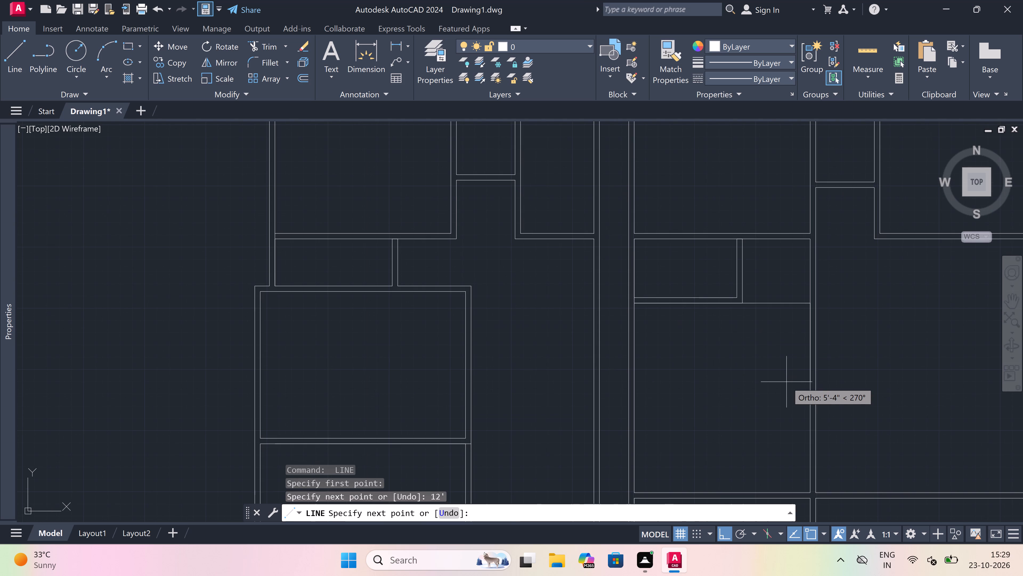
text(5'6)
text(")
key(space)
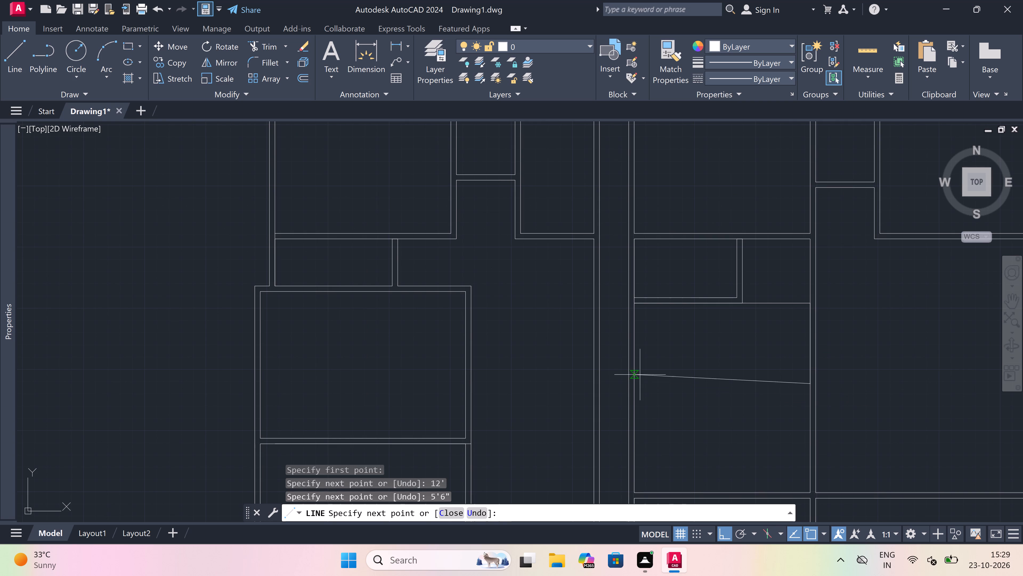
click(633, 380)
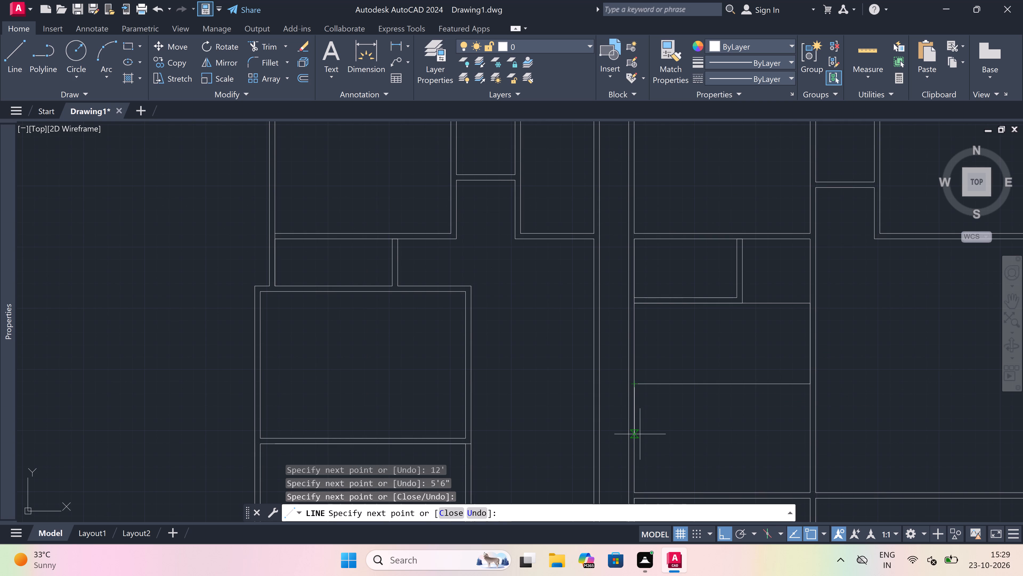
Draw the new cross wall's second face 4.5" below the first, across to the bay's right vertical wall.
text(4.5")
key(space)
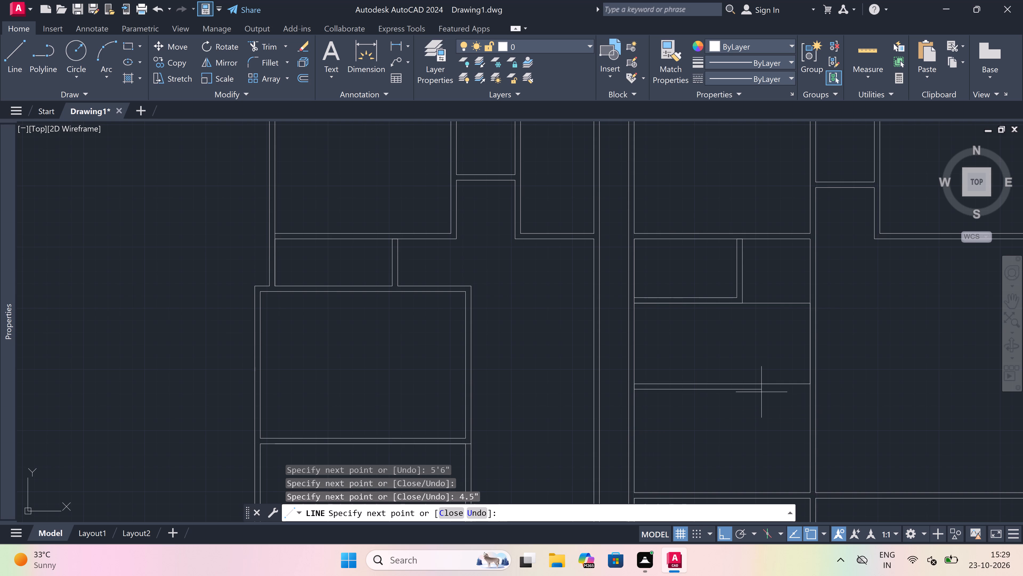
scroll(819, 389, up, 3)
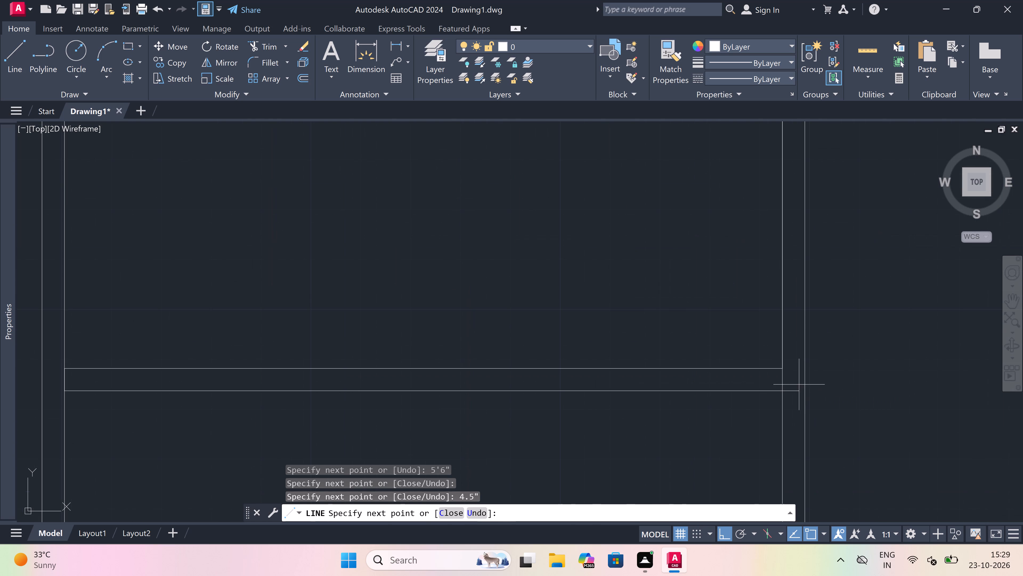
click(780, 394)
key(Escape)
Extend both lines of the new 4.5" cross wall across the adjacent bay to its far long vertical wall.
scroll(605, 382, down, 6)
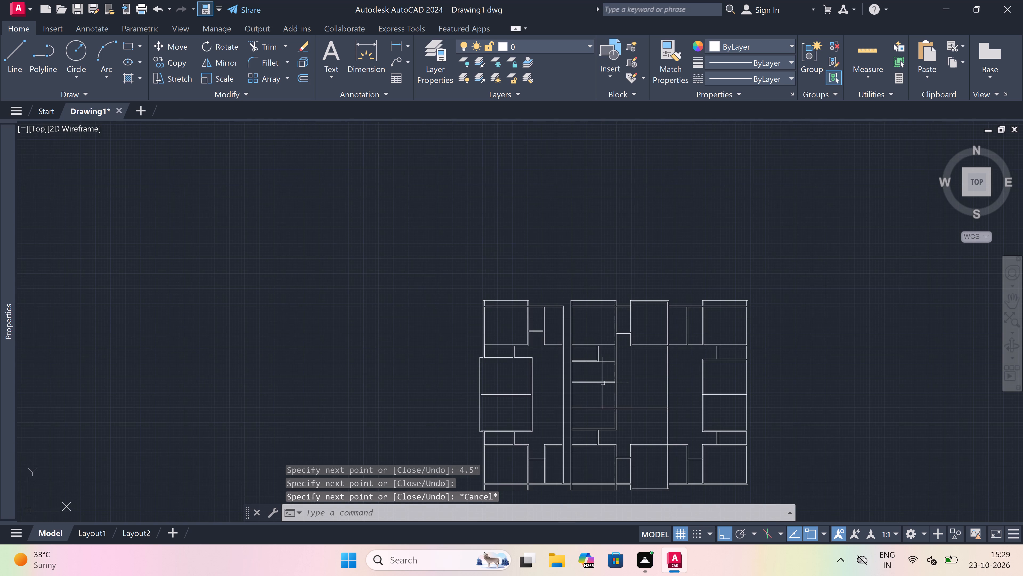
scroll(601, 396, up, 2)
text(ex)
key(space)
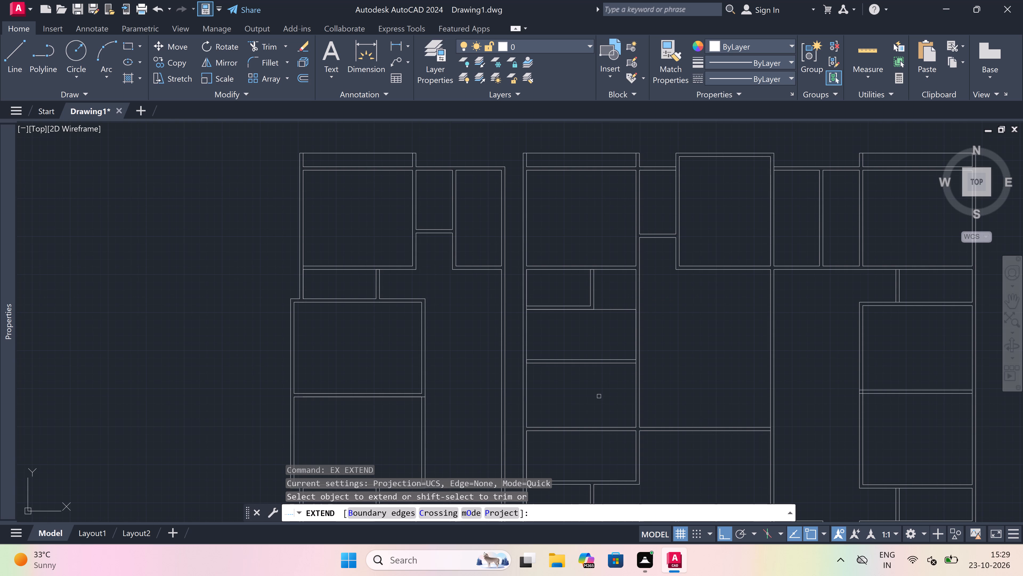
drag(611, 393, 612, 385)
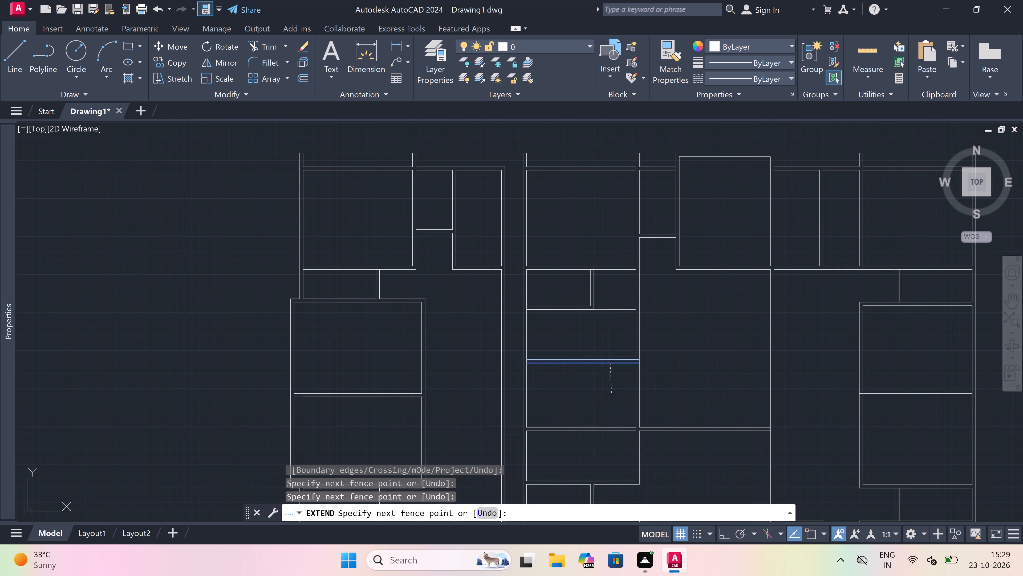
click(610, 357)
drag(612, 381, 612, 374)
click(615, 347)
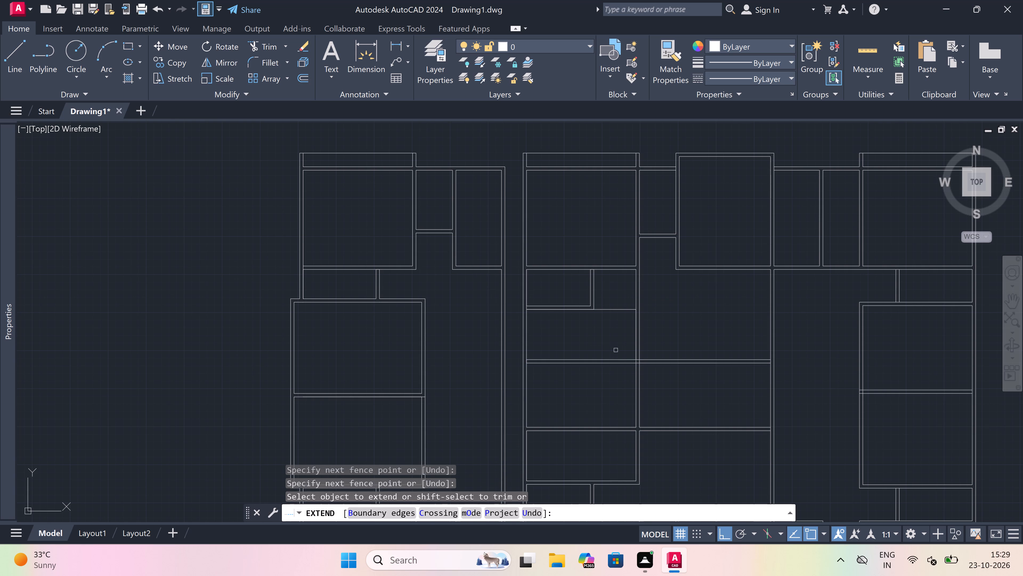
key(Escape)
Trim the vertical wall lines between the new cross wall's two faces where it passes between the middle bays.
key(t)
text(r)
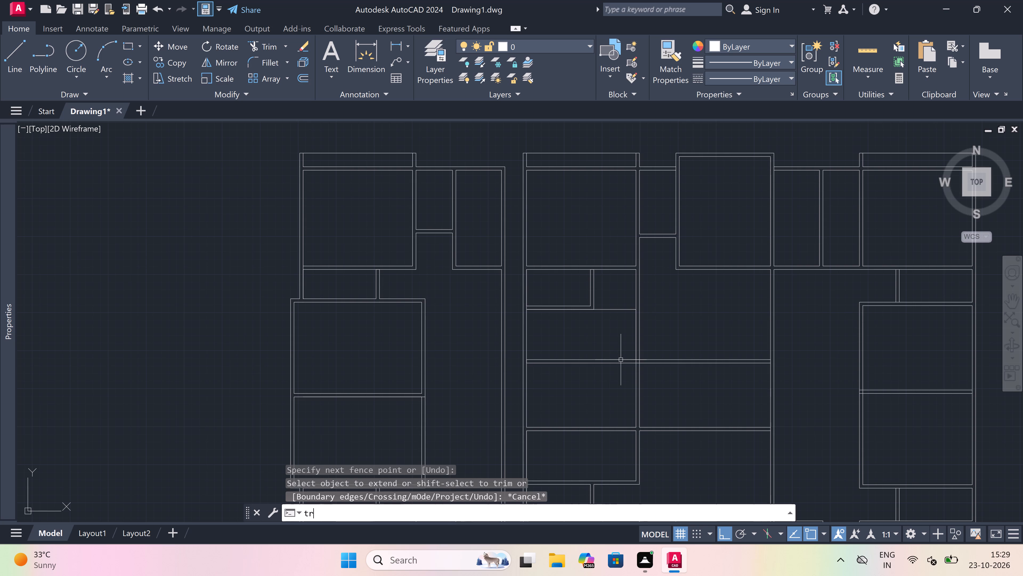
key(space)
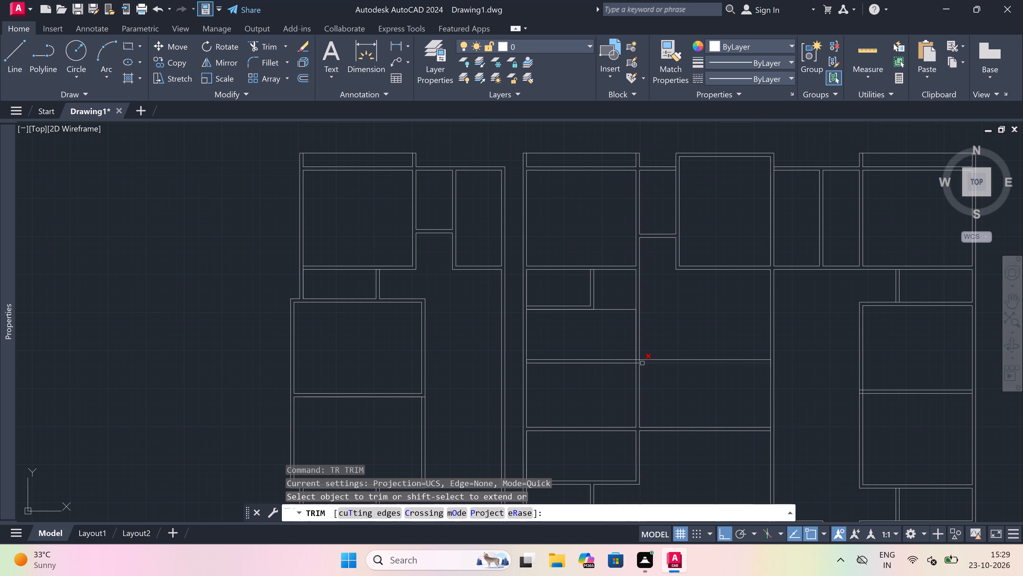
scroll(642, 362, up, 5)
drag(642, 362, 639, 362)
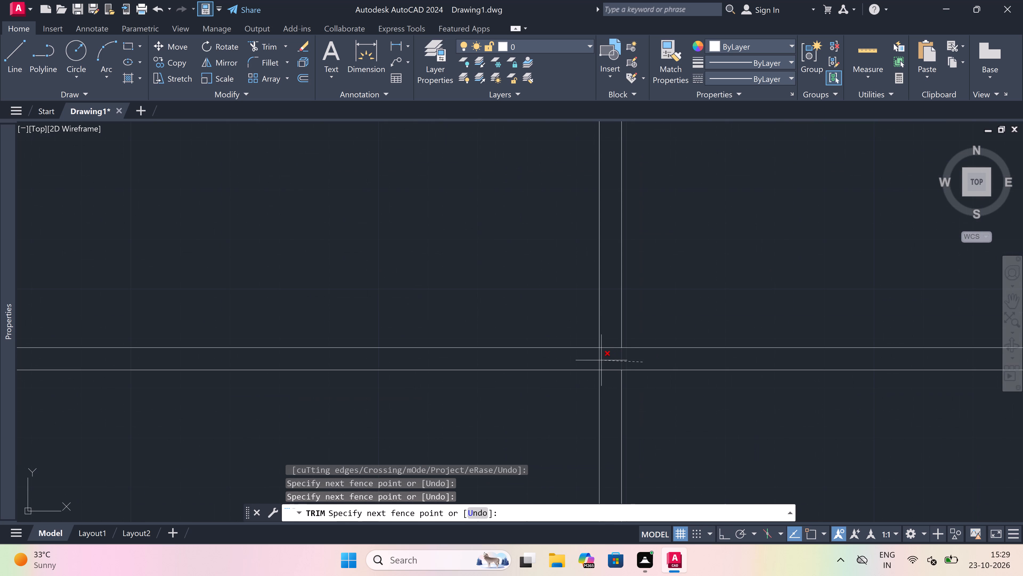
click(598, 361)
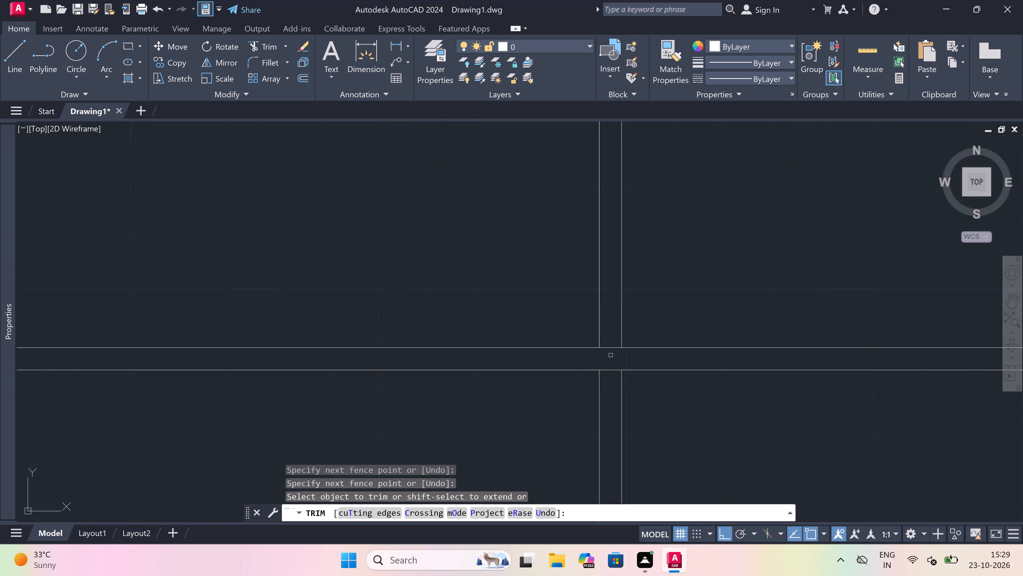
click(611, 355)
click(611, 335)
Trim both lines of the vertical wall where it crosses the open space between the two middle cross walls.
scroll(611, 335, down, 5)
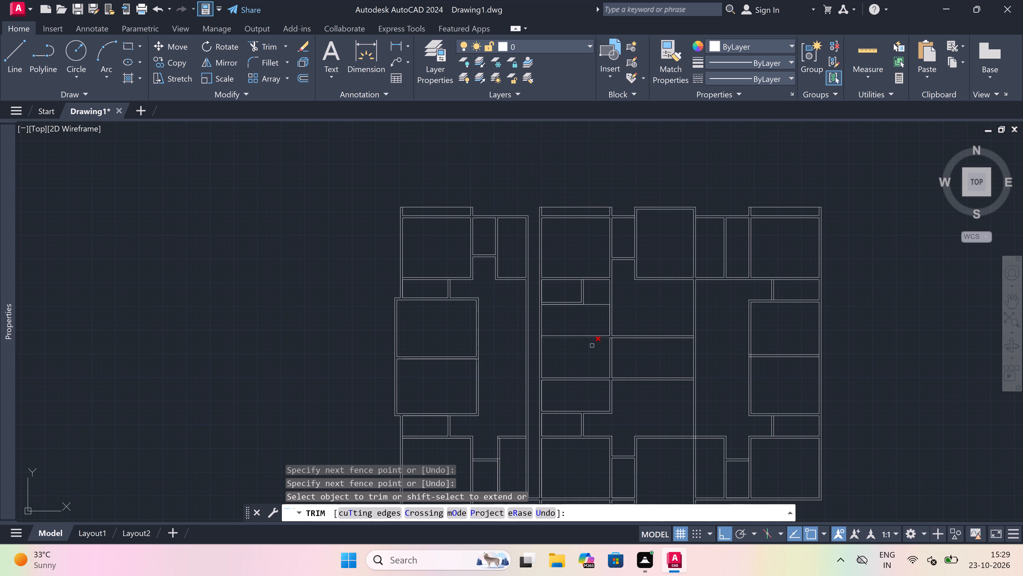
drag(580, 364, 583, 364)
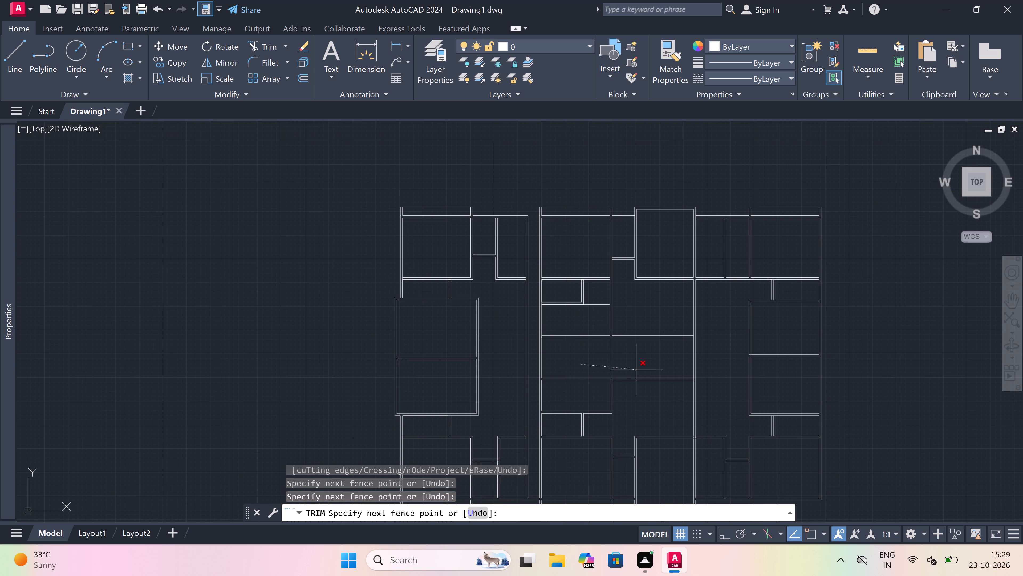
click(637, 369)
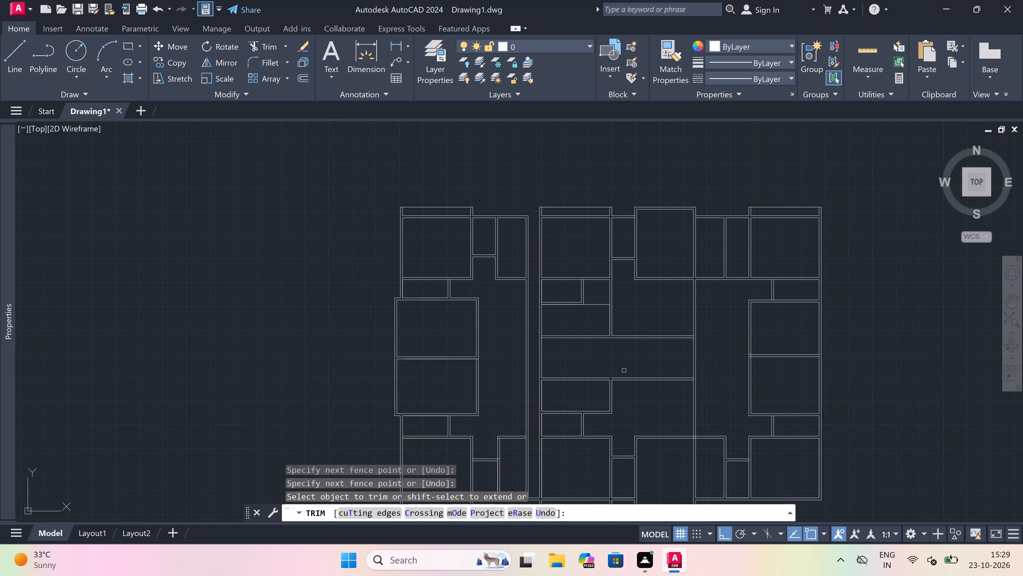
Extend the upper face line of the lower middle cross wall across the gap at the vertical wall junction.
key(Escape)
key(e)
key(x)
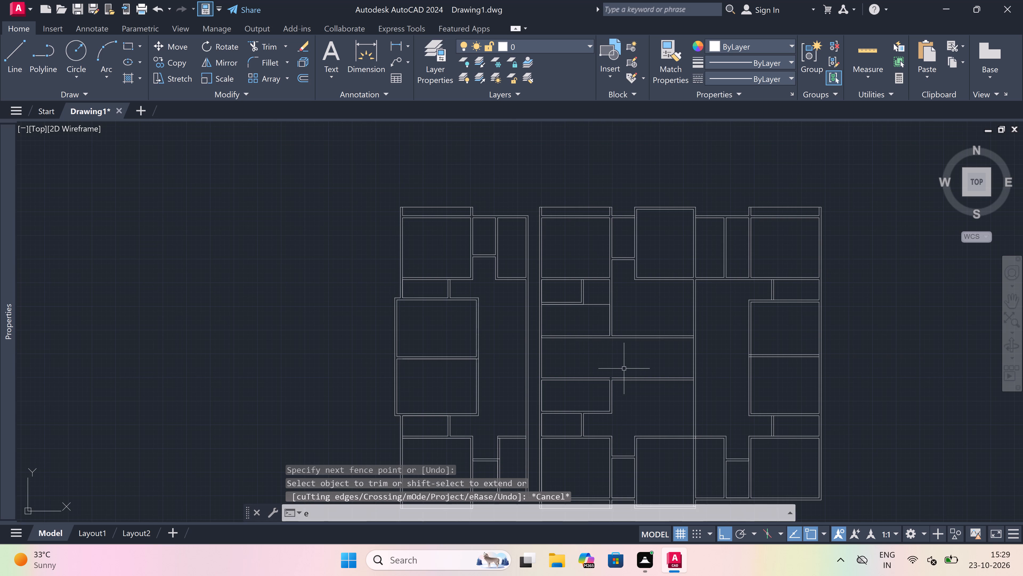
key(space)
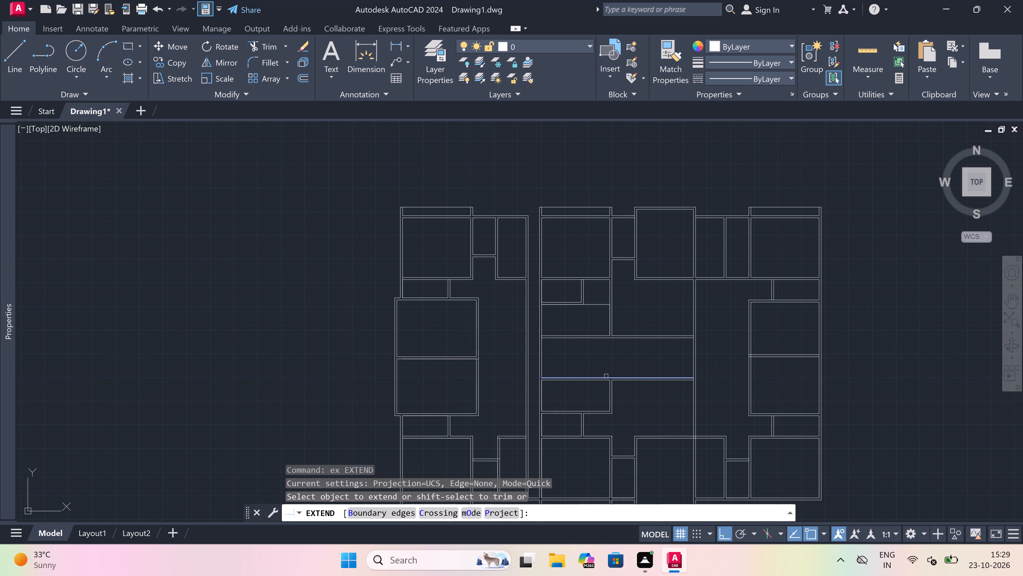
click(606, 376)
key(Escape)
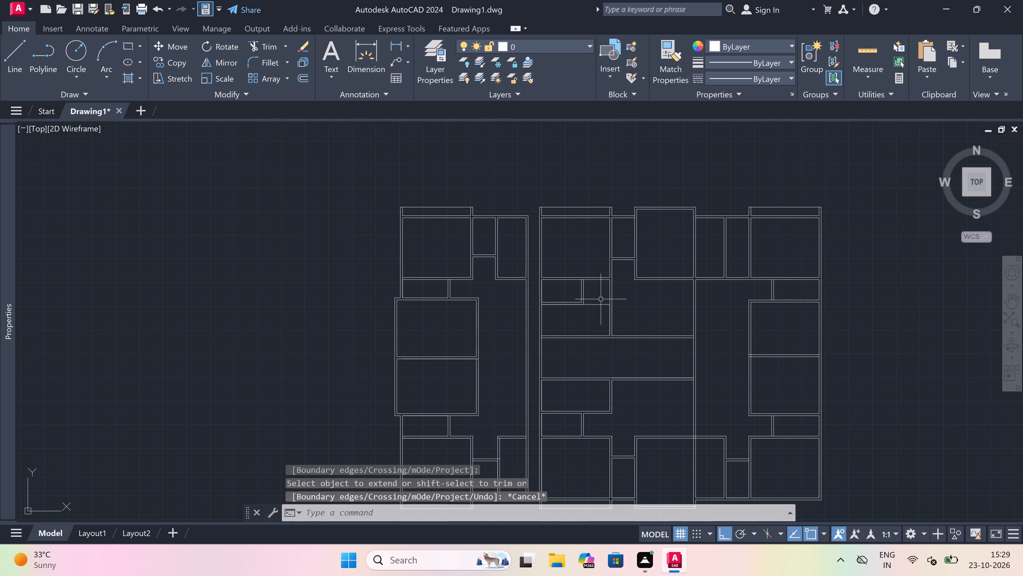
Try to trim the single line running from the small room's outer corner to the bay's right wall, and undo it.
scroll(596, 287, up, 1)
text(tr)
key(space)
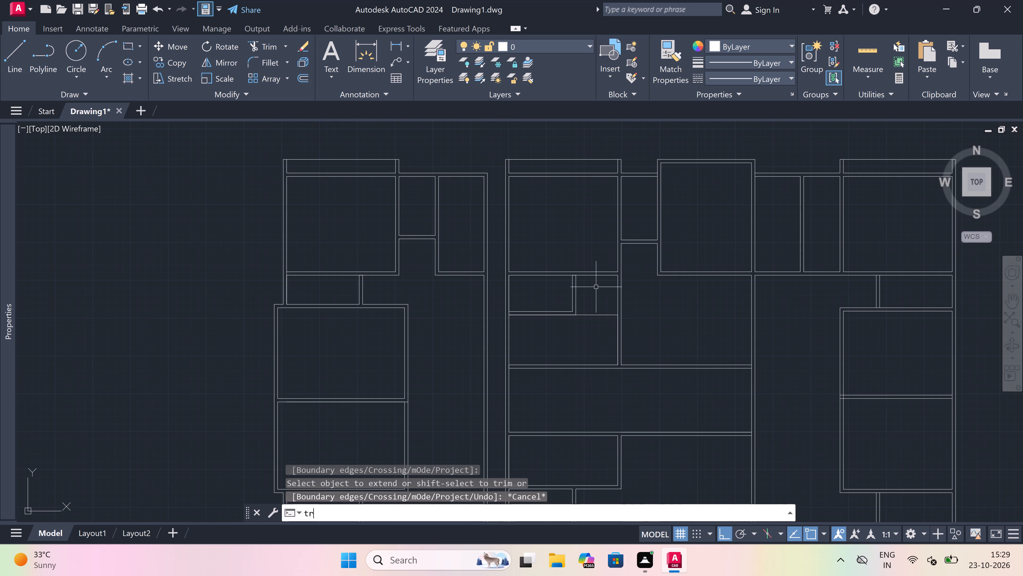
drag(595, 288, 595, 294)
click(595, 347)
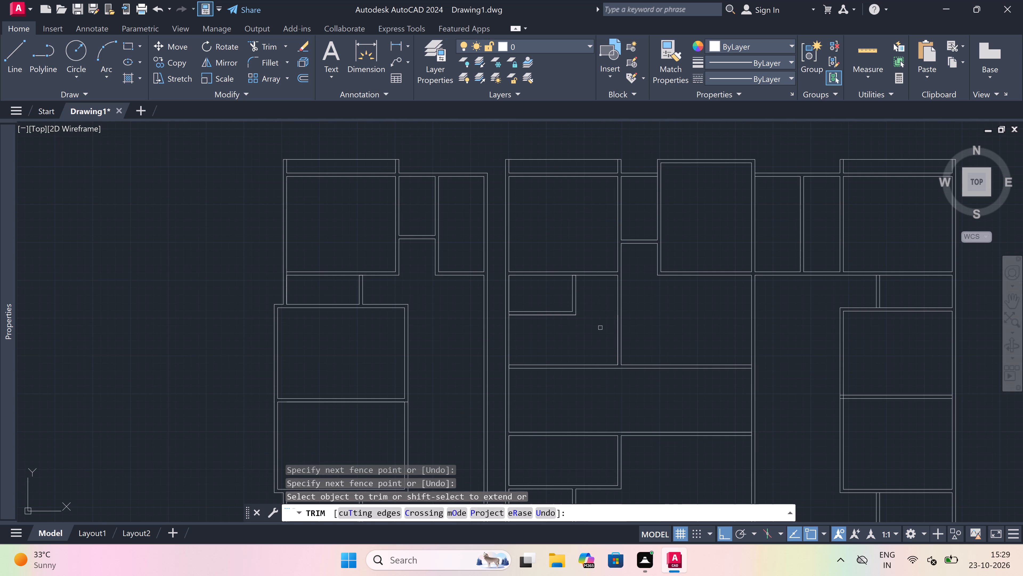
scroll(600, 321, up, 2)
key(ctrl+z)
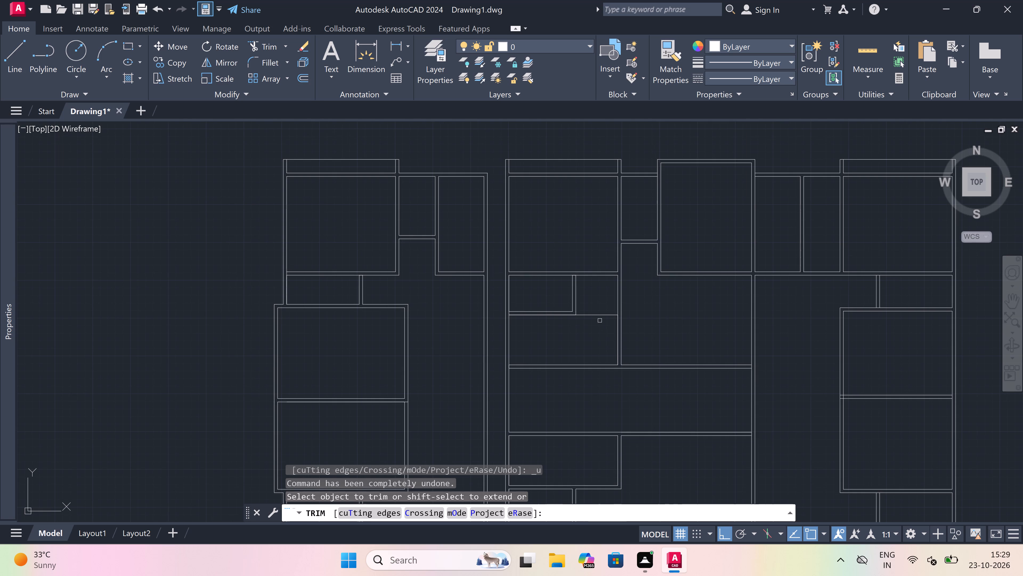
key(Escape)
Draw a line from the small room's inner lower-right corner straight across to the outer face of the bay's right wall.
scroll(599, 317, up, 2)
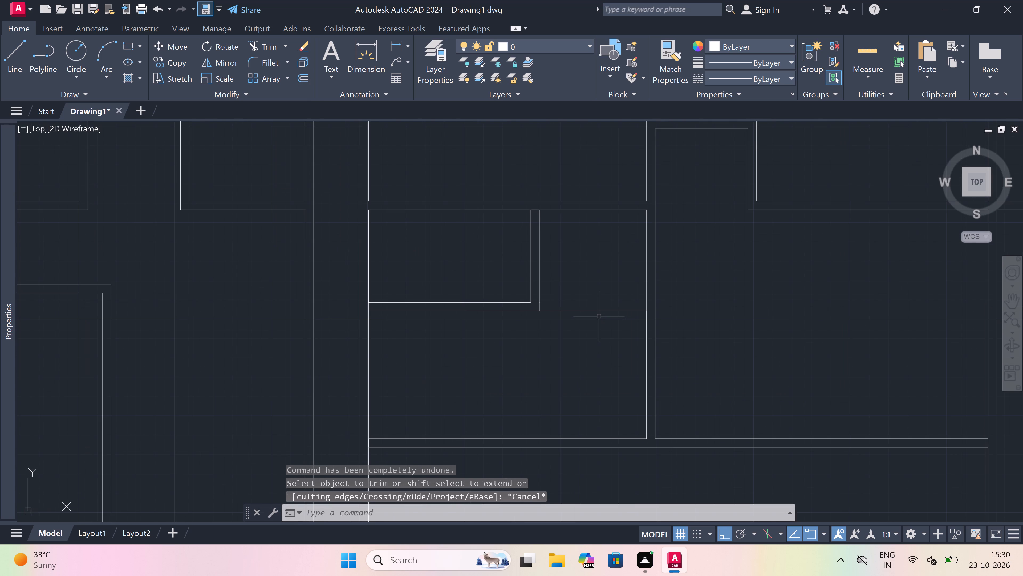
key(l)
key(space)
scroll(569, 304, up, 1)
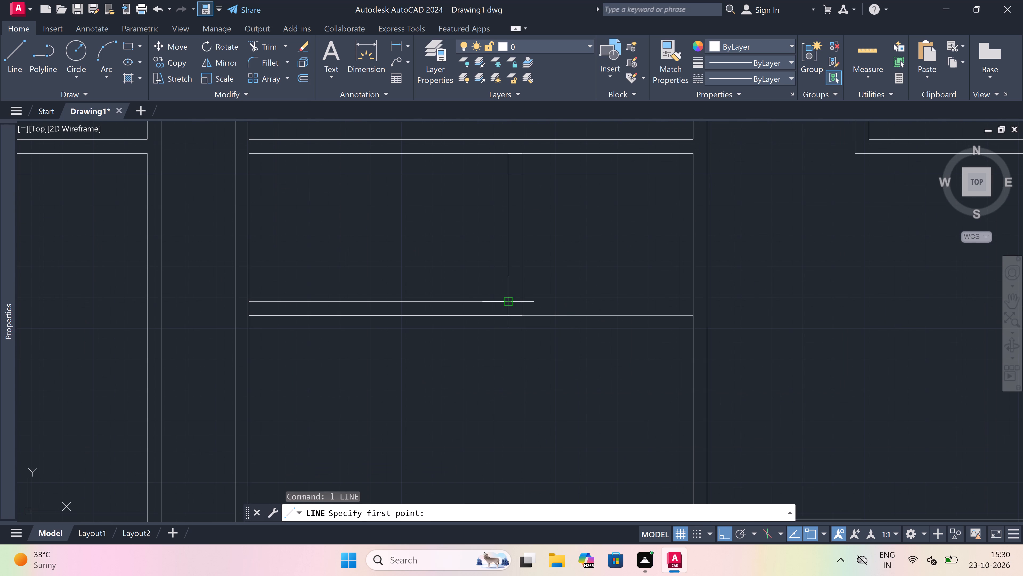
drag(506, 299, 514, 299)
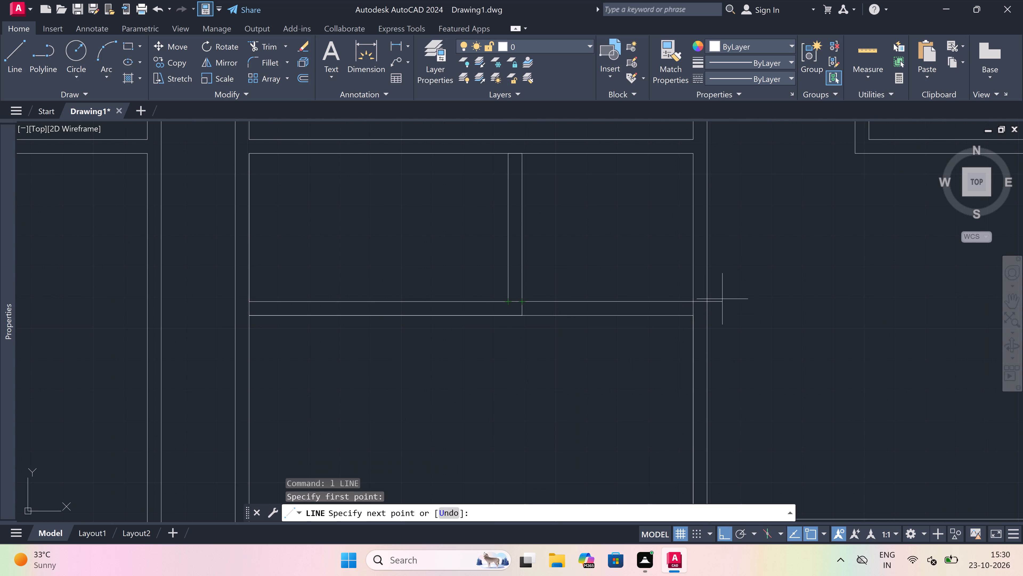
click(707, 298)
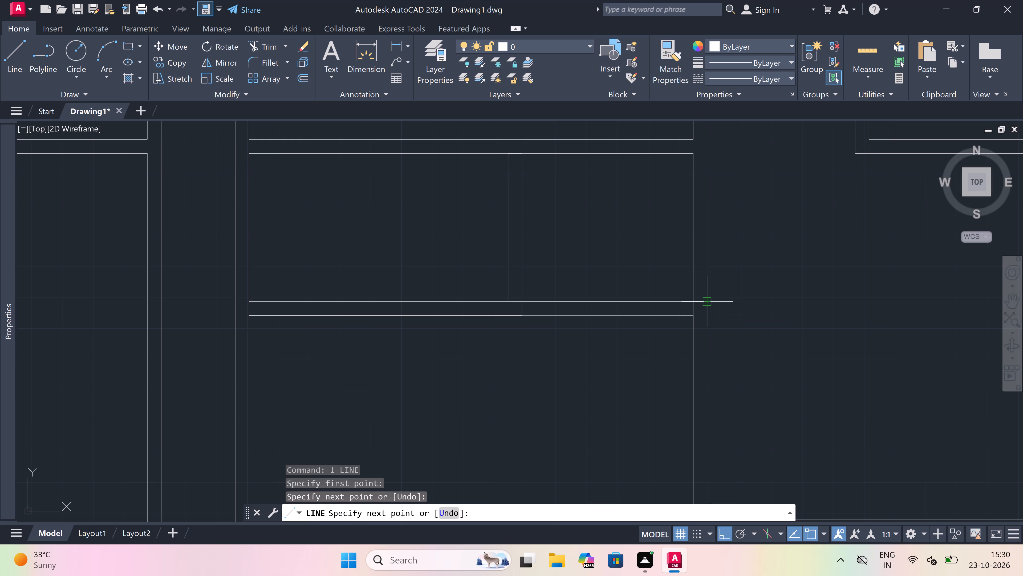
key(Escape)
Draw a short line continuing the lower face of the wall above the small room across the right wall's thickness.
scroll(707, 297, down, 3)
key(space)
scroll(699, 246, up, 2)
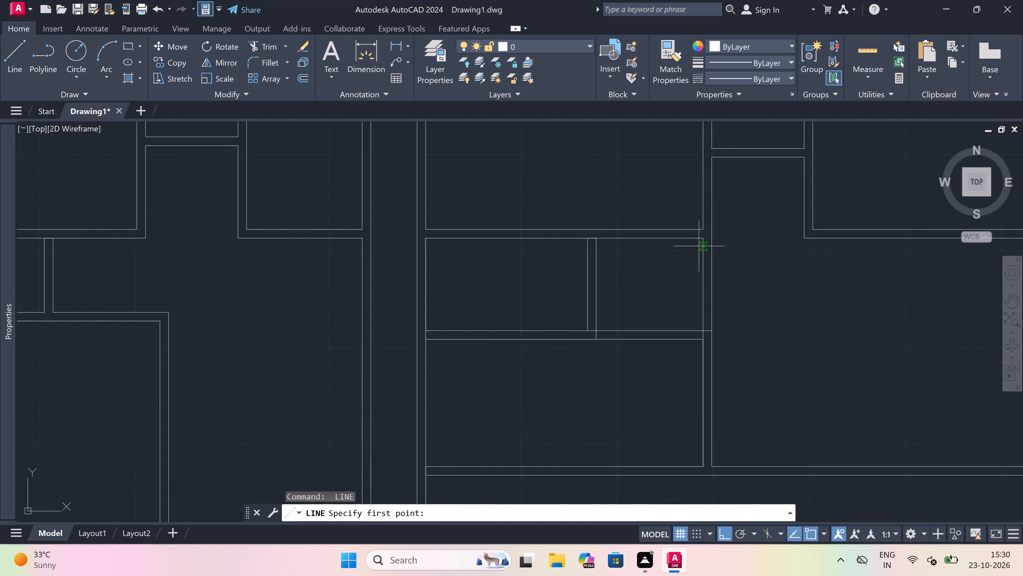
click(704, 235)
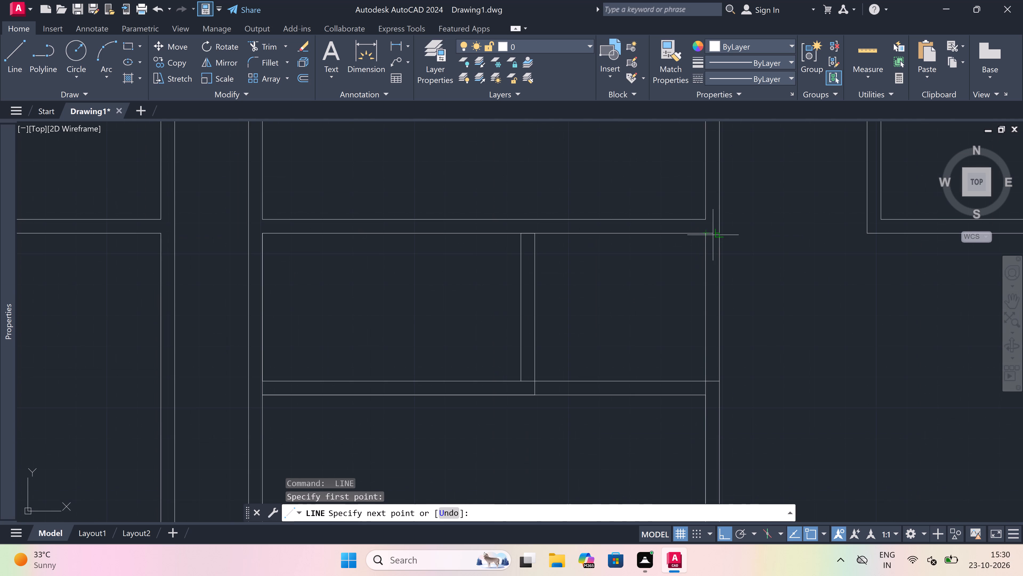
click(713, 235)
key(Escape)
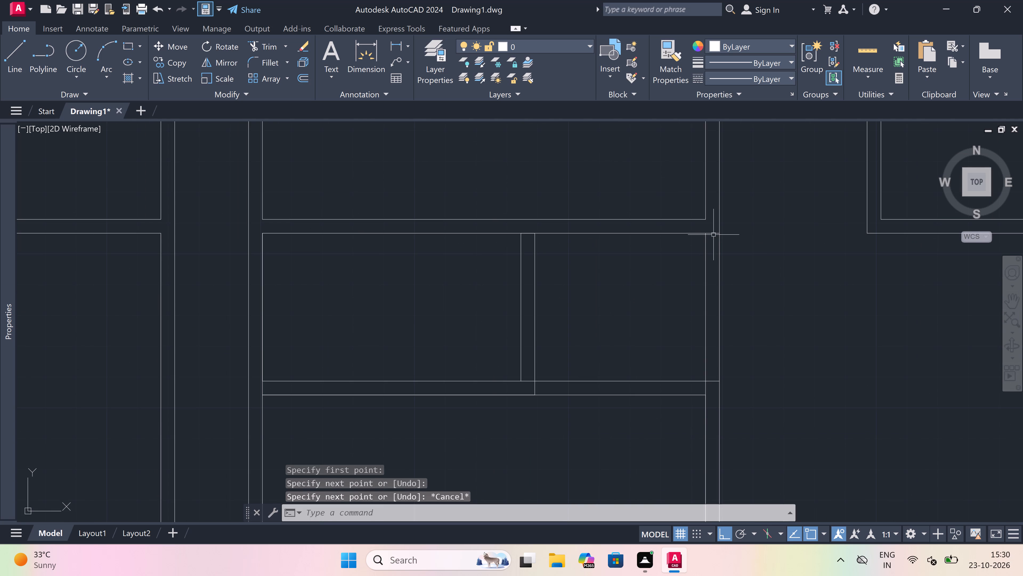
Trim both faces of the bay's right vertical wall between the wall above the small room and the new horizontal wall.
text(tr)
key(space)
drag(657, 280, 677, 280)
click(787, 279)
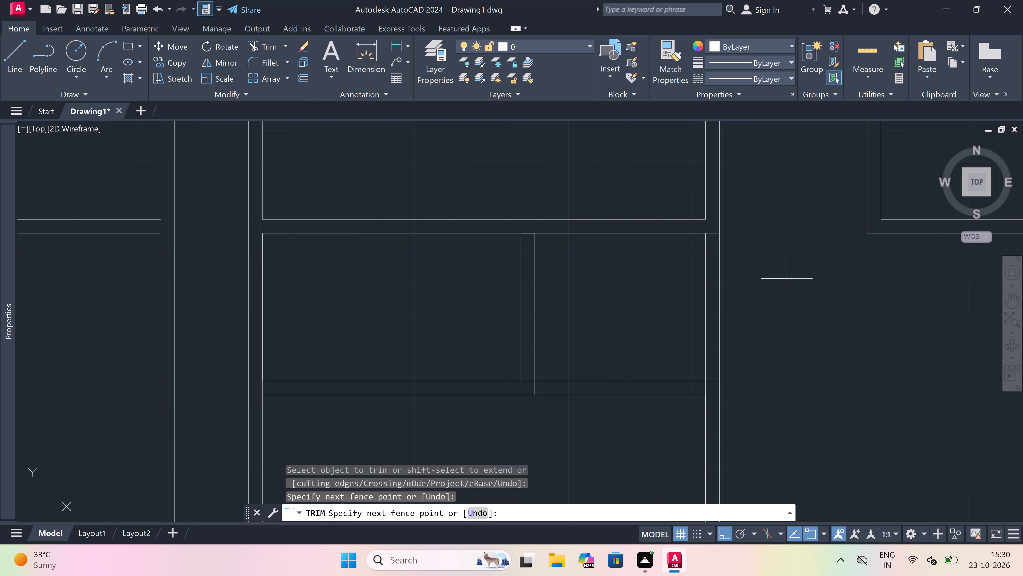
click(626, 332)
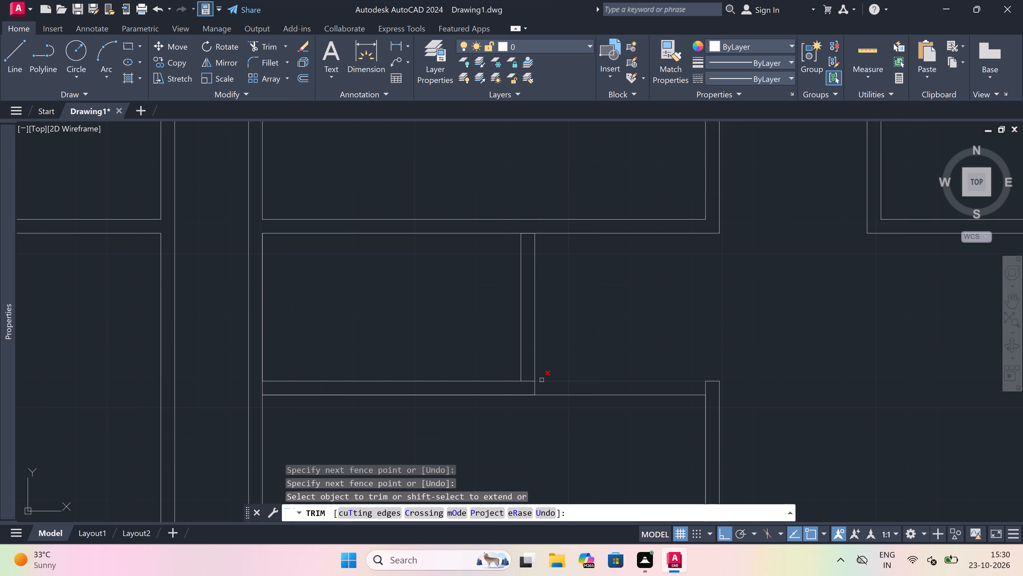
Trim the overlapping lines at both ends of the small room's vertical partition and at the new wall's right corner.
scroll(532, 384, up, 1)
drag(529, 387, 529, 380)
scroll(529, 310, down, 2)
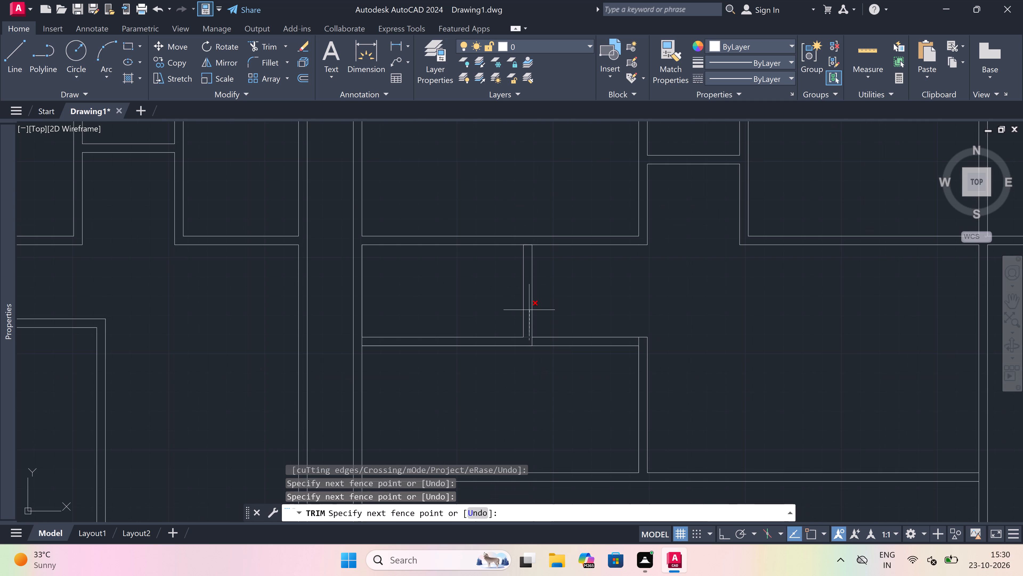
scroll(530, 245, up, 2)
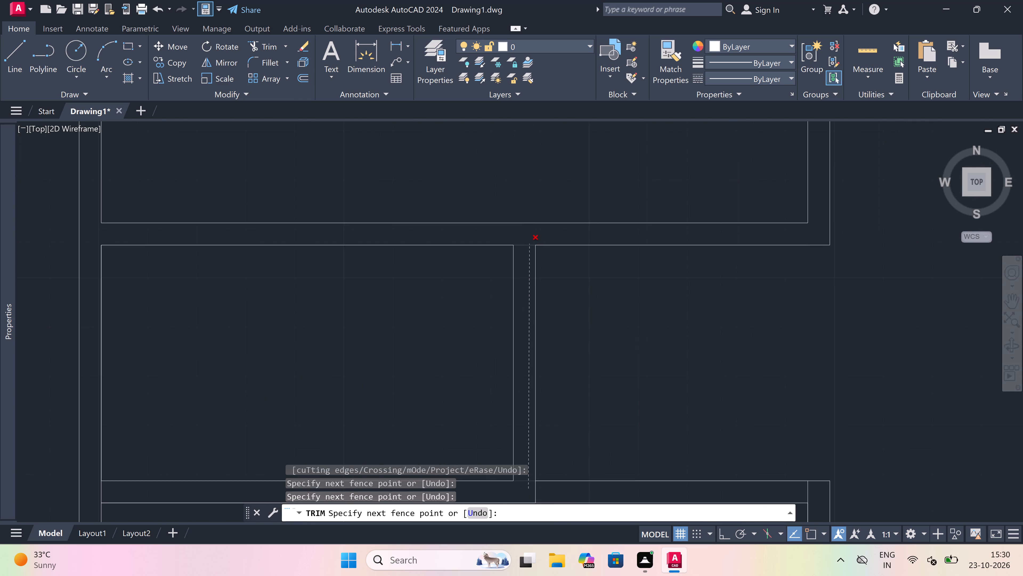
click(525, 241)
scroll(525, 241, down, 2)
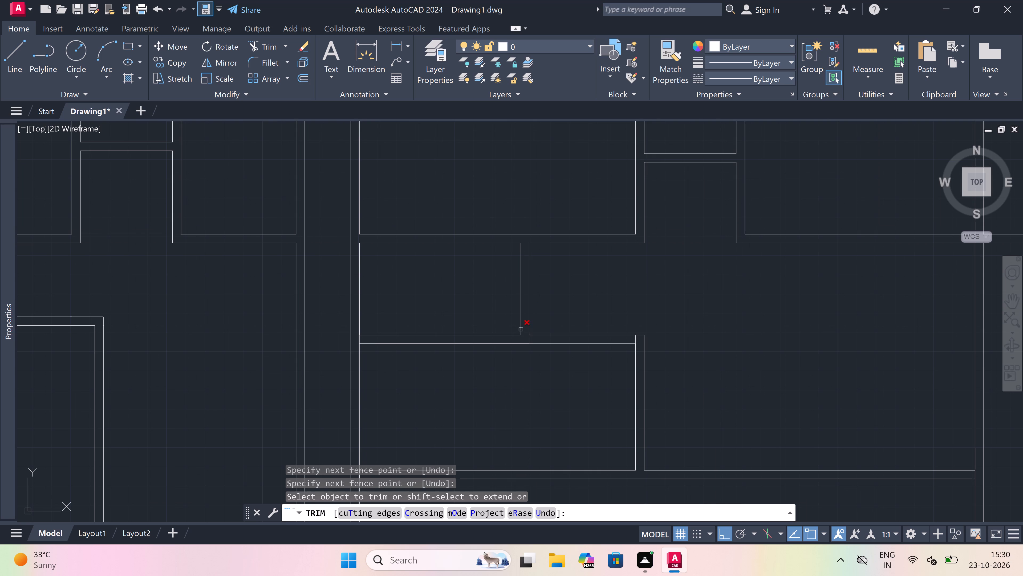
scroll(519, 338, up, 2)
drag(519, 338, 524, 339)
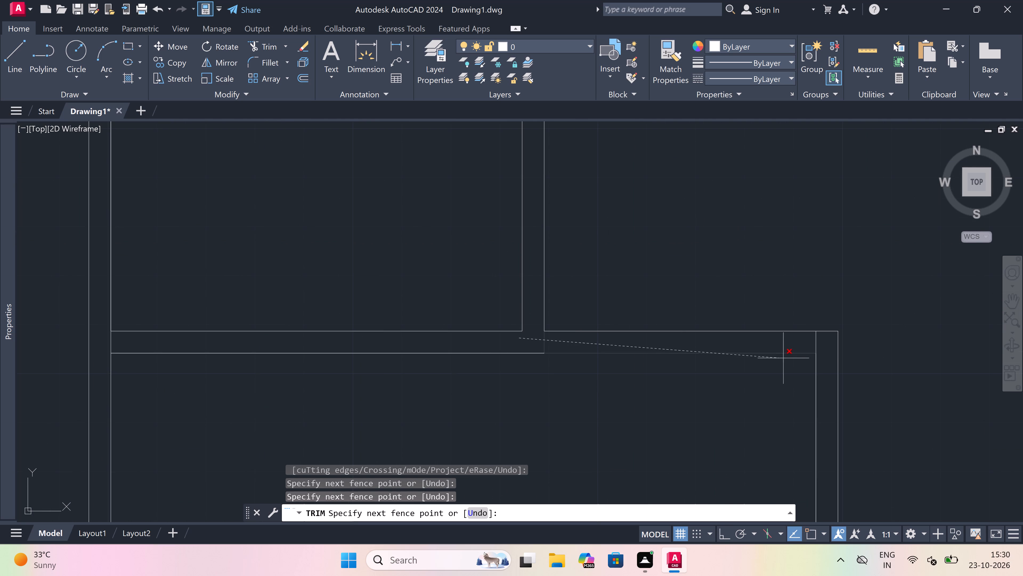
click(819, 344)
scroll(639, 318, down, 6)
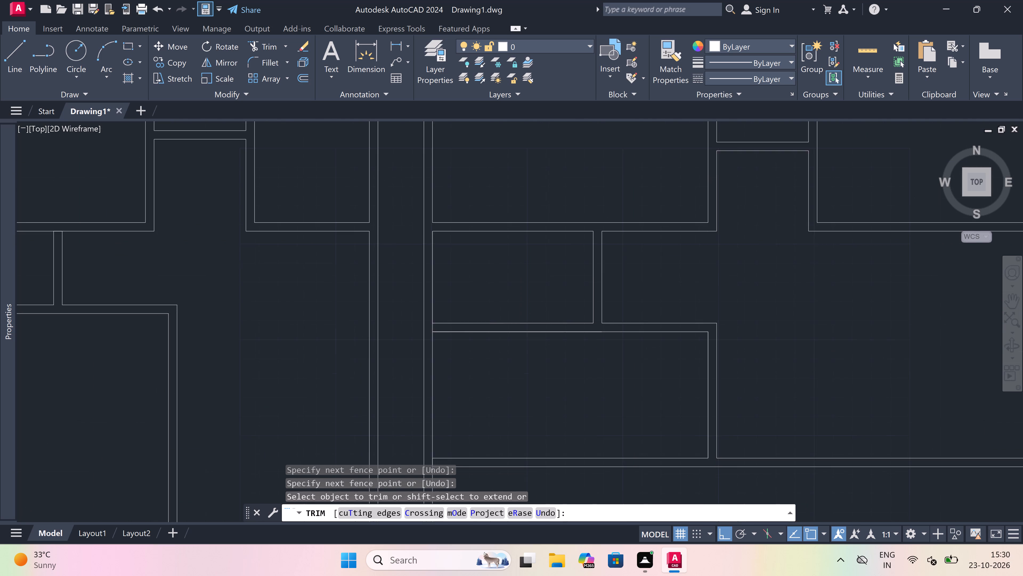
Trim the left vertical wall's inner face where the small room's lower wall and the upper middle cross wall meet it.
scroll(604, 320, up, 4)
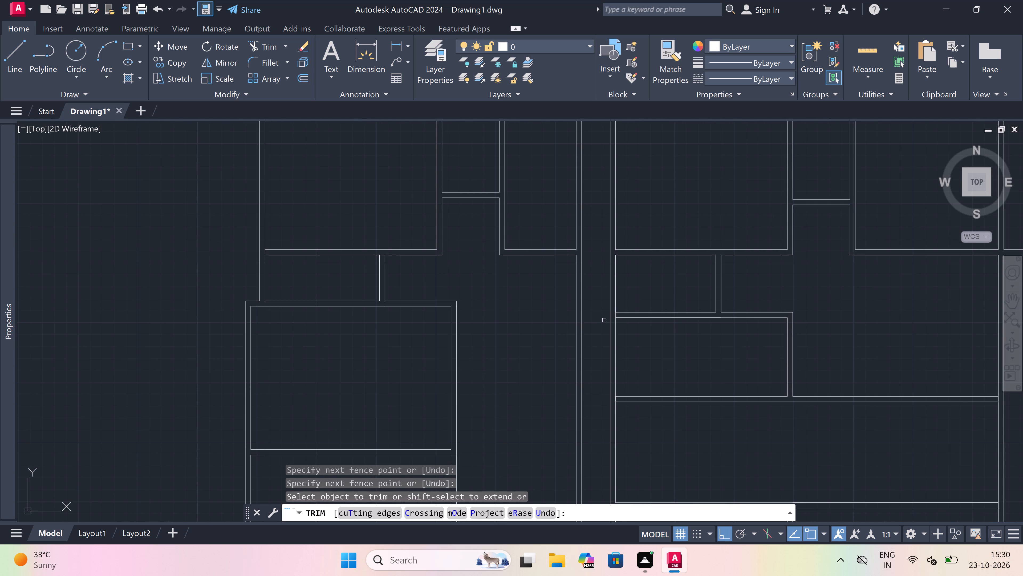
scroll(606, 319, up, 3)
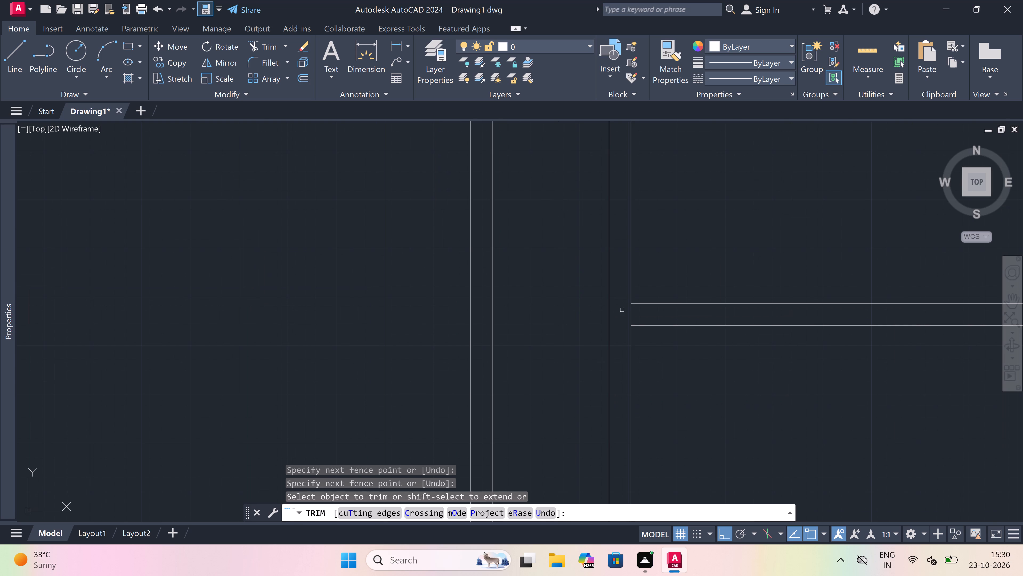
click(629, 310)
scroll(629, 310, down, 4)
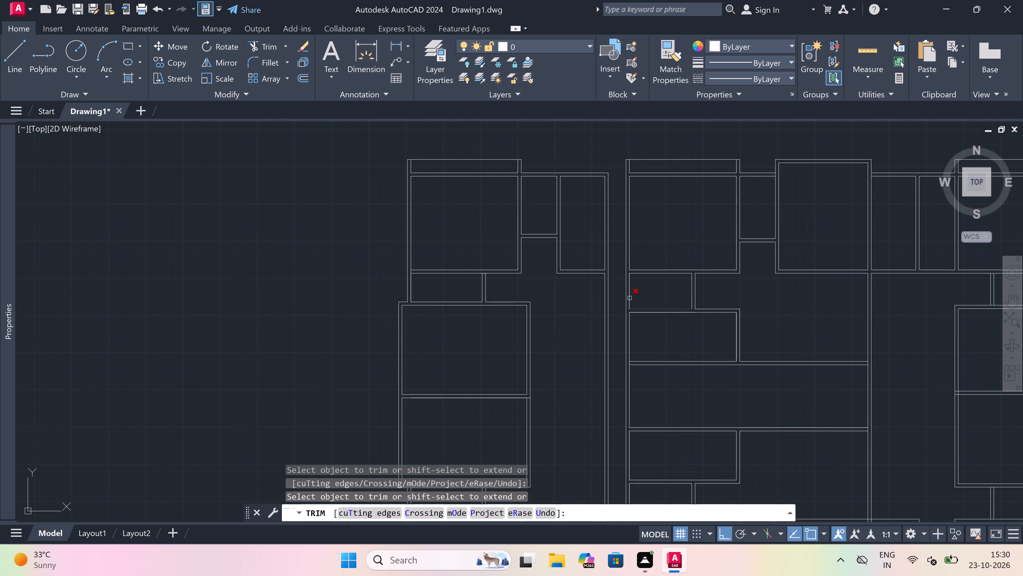
scroll(630, 266, up, 1)
scroll(625, 322, down, 3)
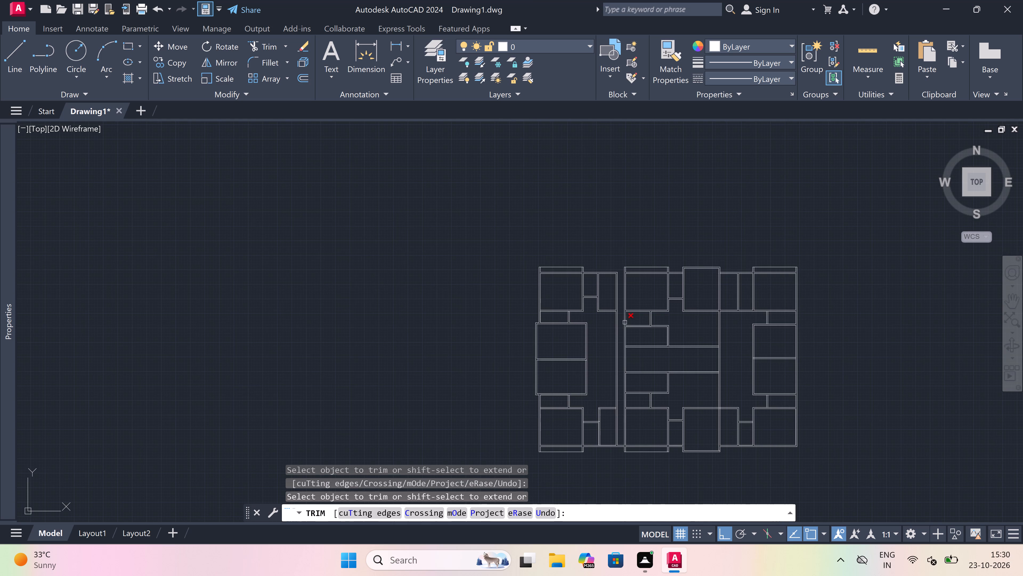
scroll(628, 348, up, 3)
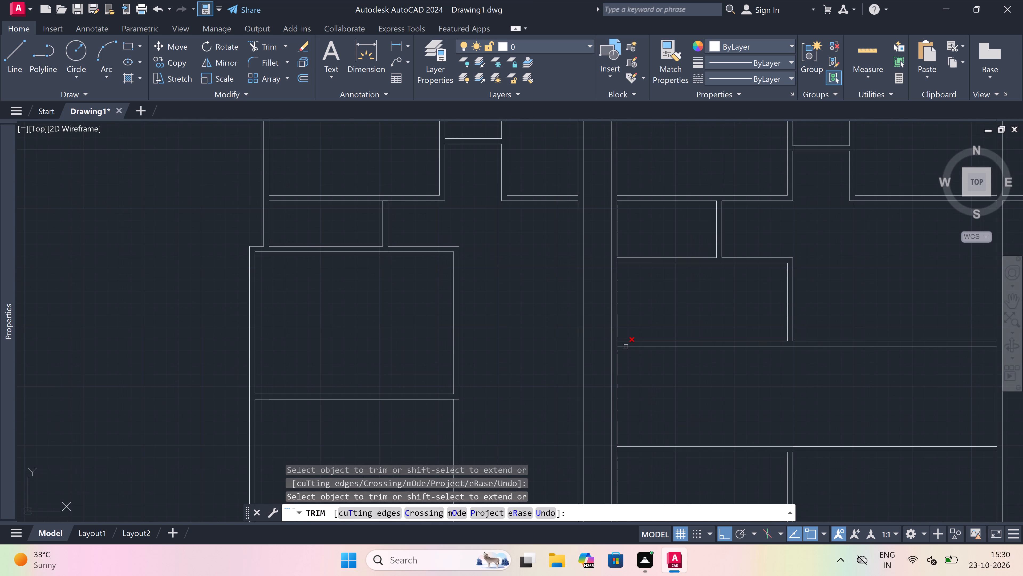
scroll(621, 345, up, 3)
click(606, 341)
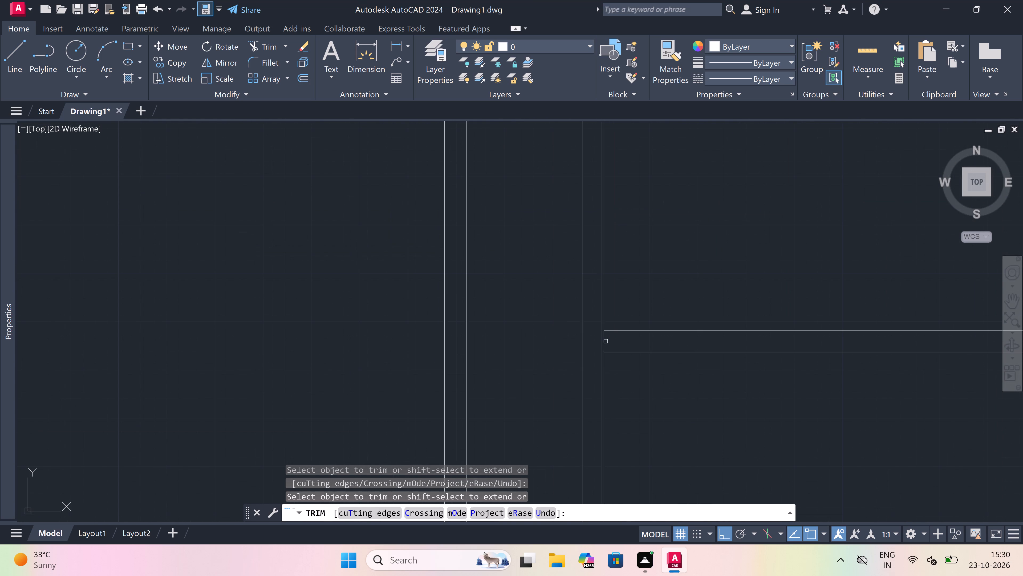
click(605, 341)
scroll(605, 340, down, 5)
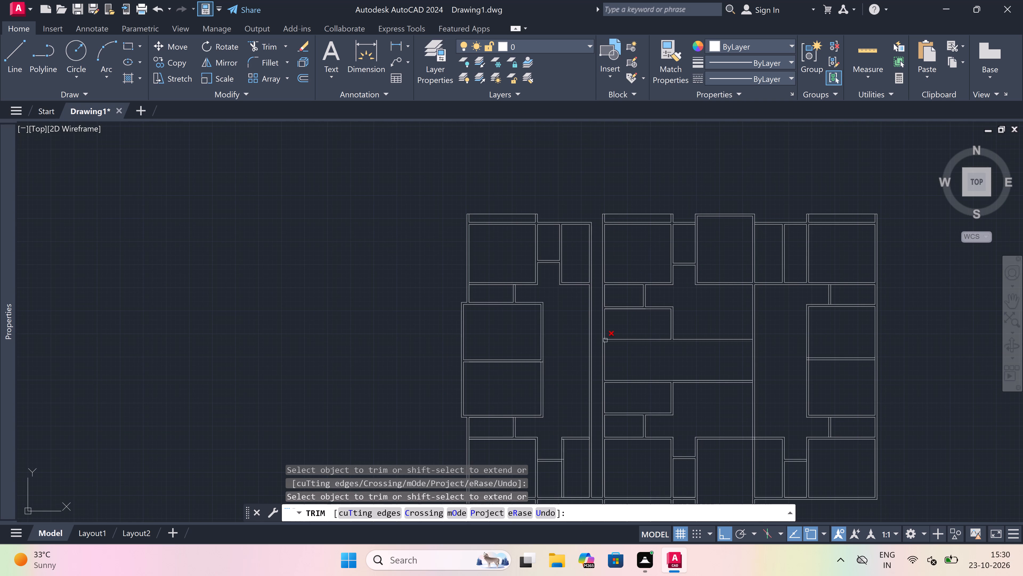
key(Escape)
Extend both lines of the partition between the two stacked right-side rooms leftward to the long vertical wall.
scroll(606, 340, down, 2)
scroll(656, 339, up, 2)
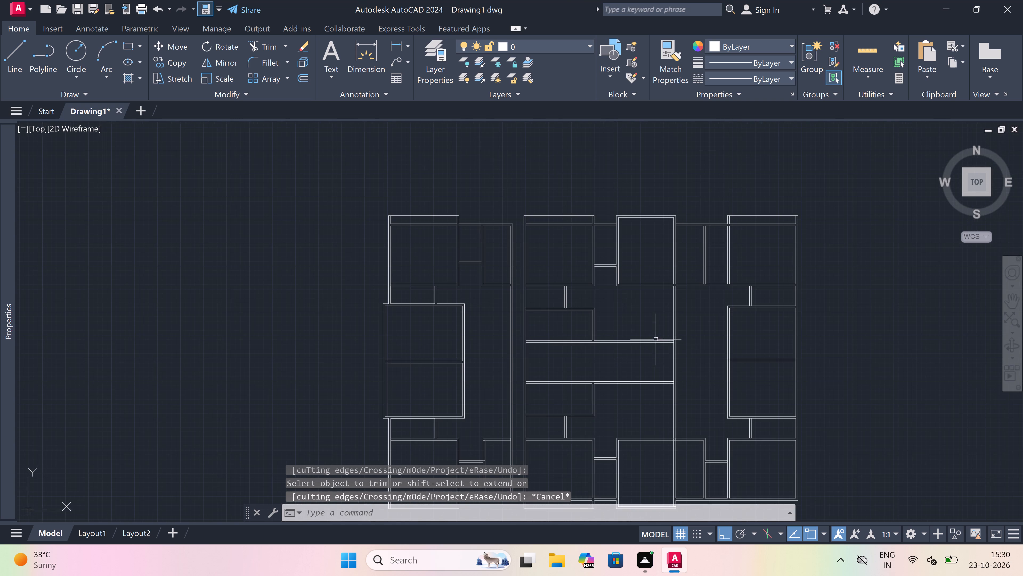
scroll(724, 366, up, 2)
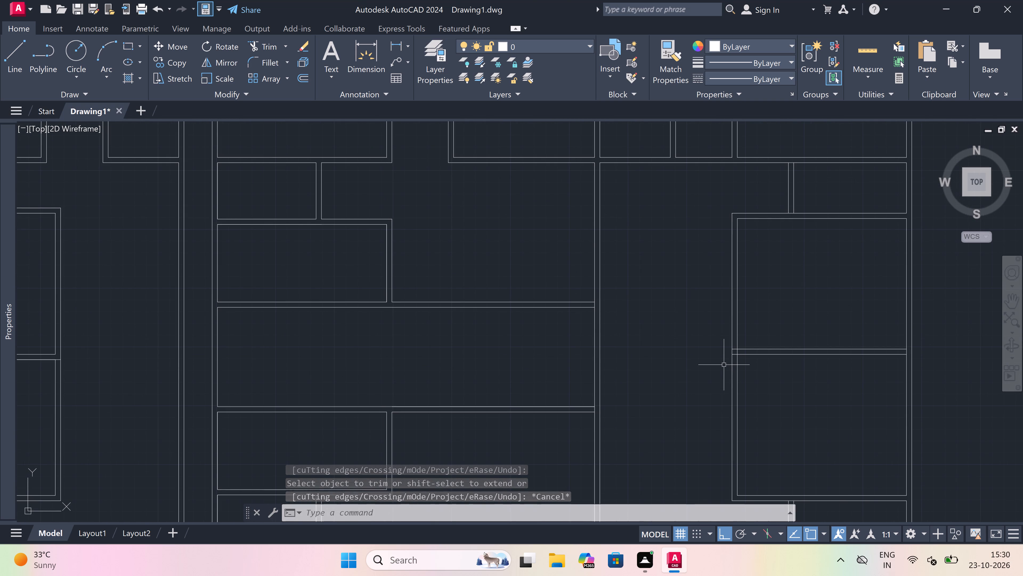
key(e)
key(x)
key(space)
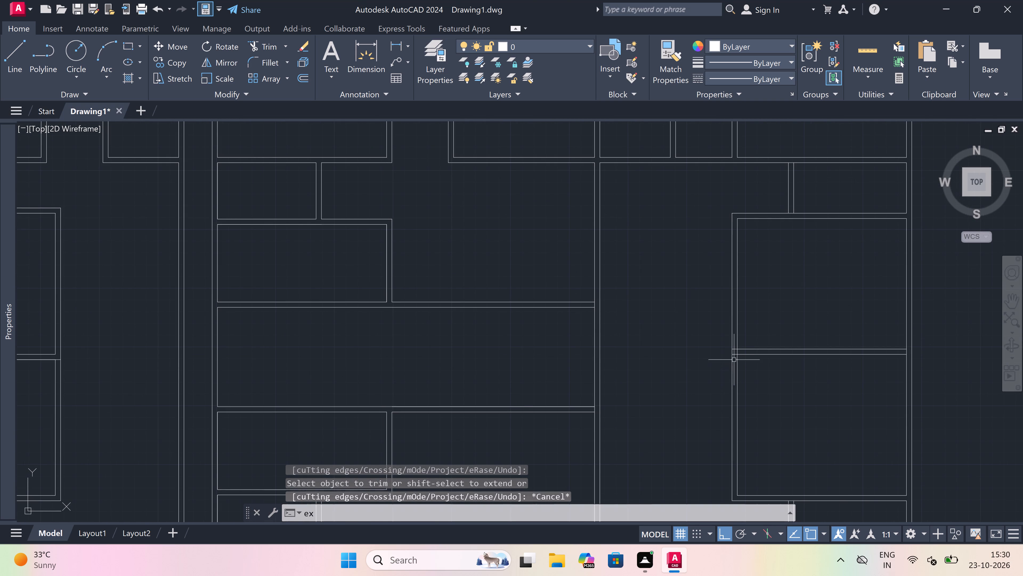
drag(787, 329, 787, 332)
click(789, 407)
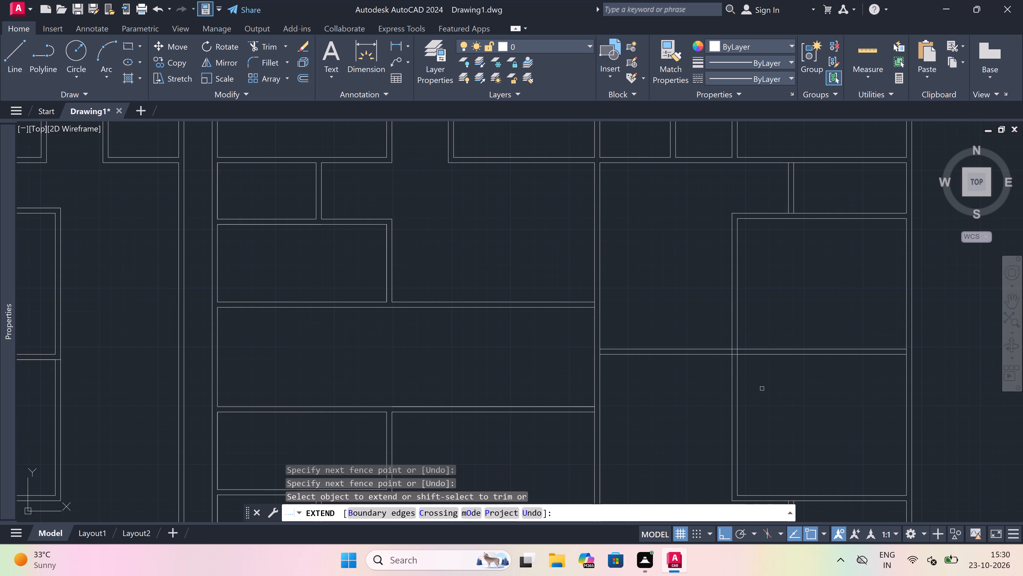
key(Escape)
Trim the extended right-bay partition's junctions with the right rooms' left wall and with the long vertical wall.
text(tr)
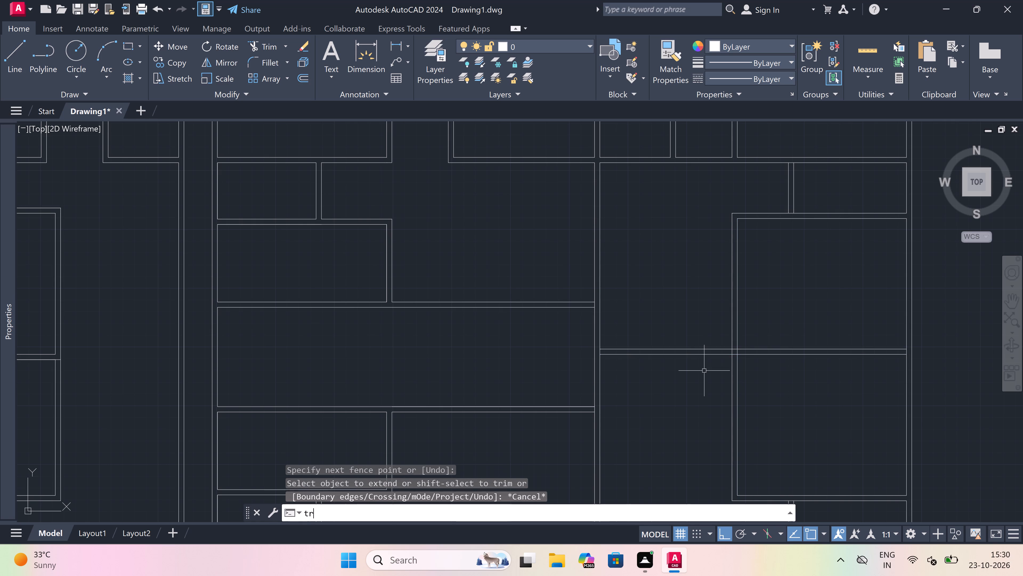
key(space)
scroll(730, 345, up, 3)
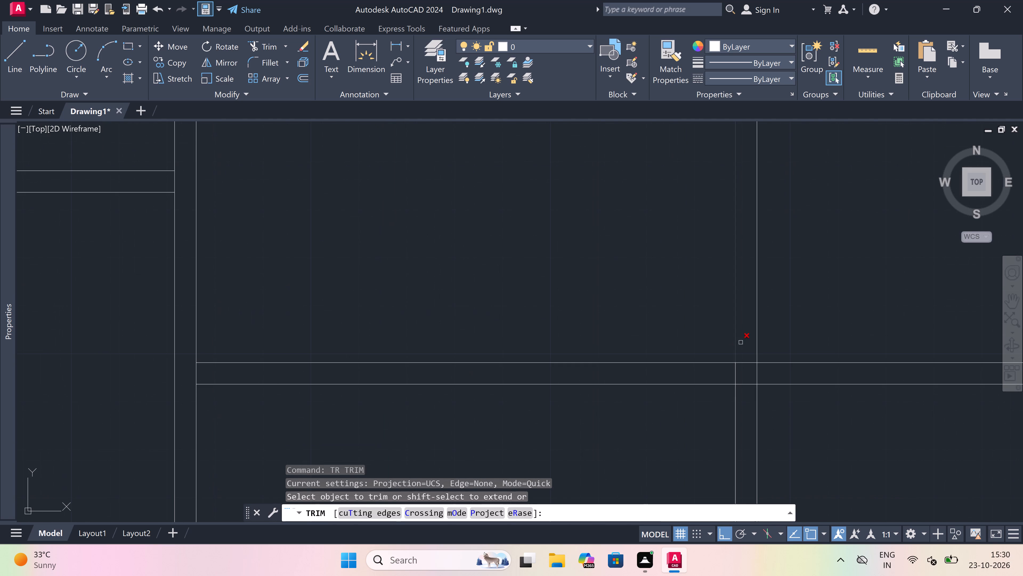
drag(746, 340, 747, 343)
click(752, 407)
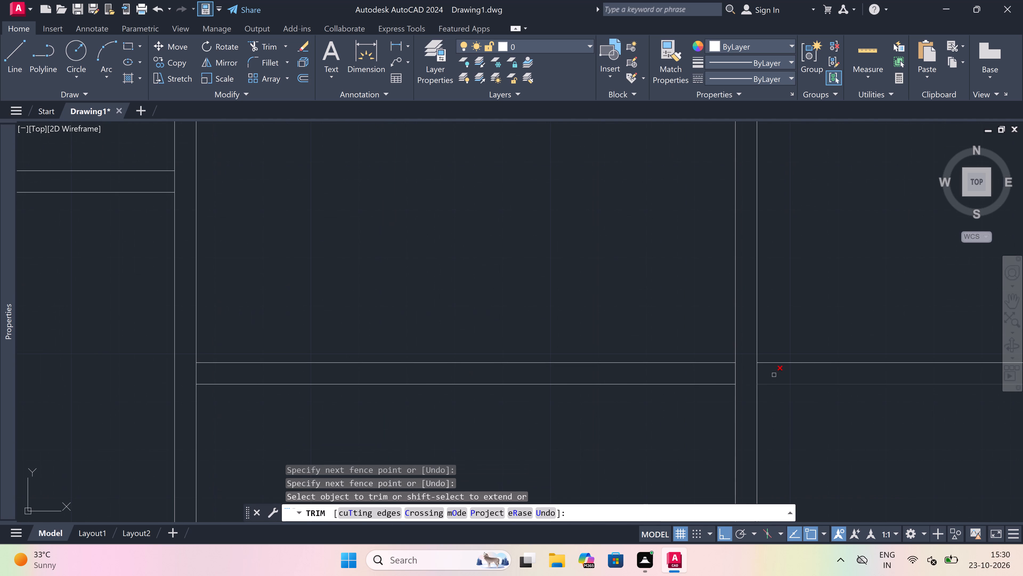
drag(774, 372, 769, 372)
click(669, 372)
scroll(669, 372, down, 4)
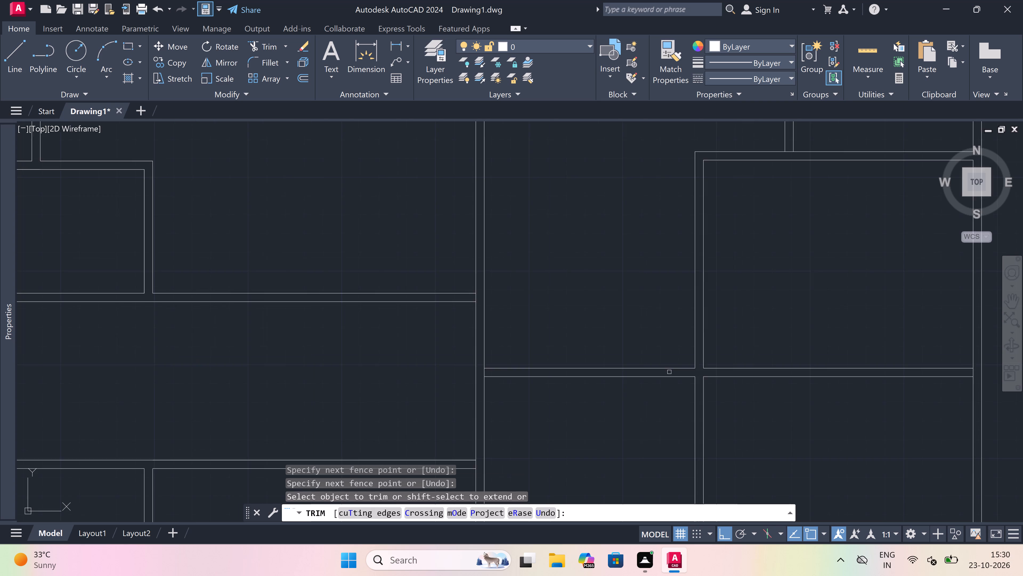
scroll(597, 372, up, 5)
click(597, 372)
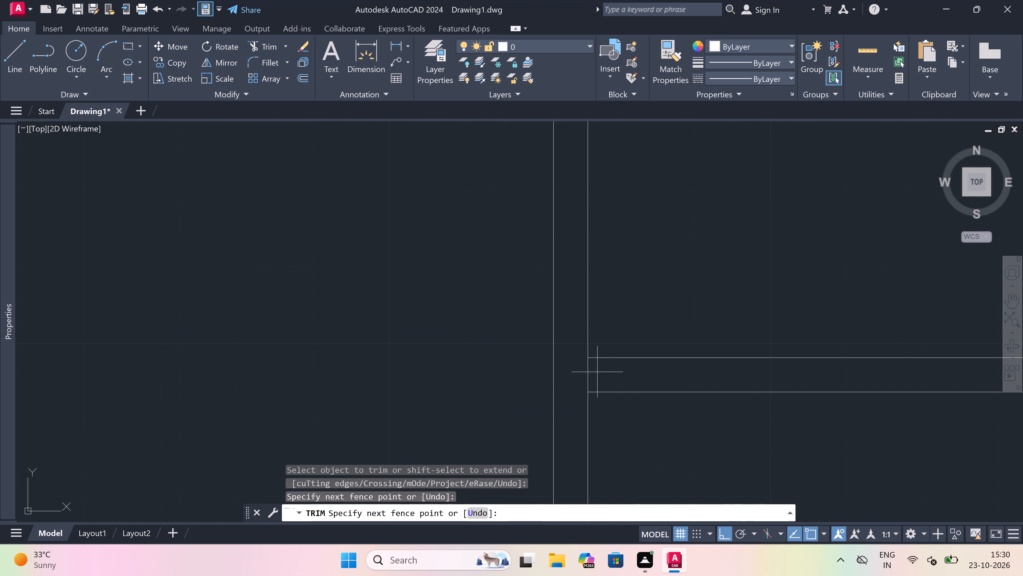
click(582, 372)
scroll(595, 371, down, 5)
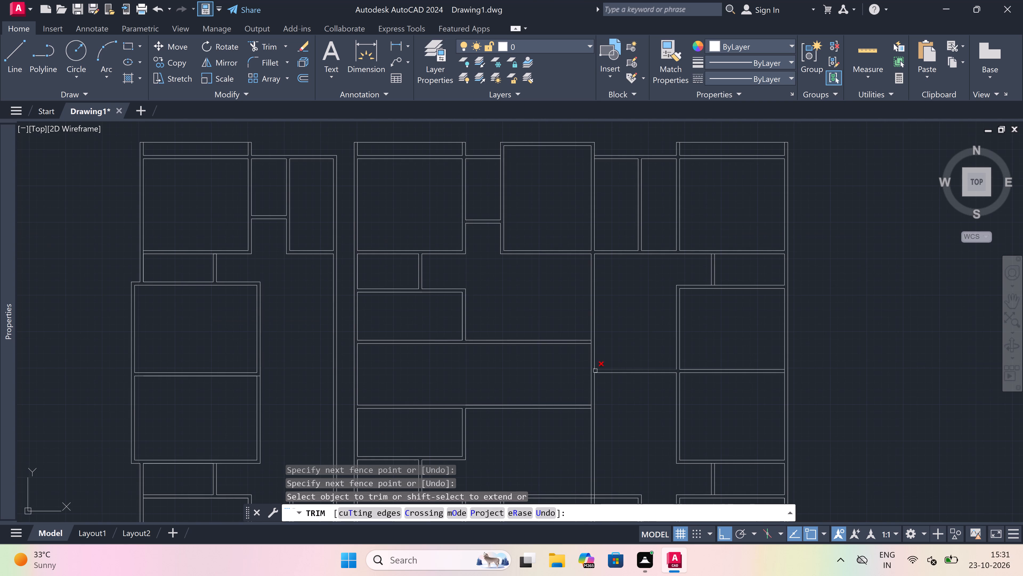
key(Escape)
Review the wall layout across the whole floor plan.
scroll(582, 391, up, 1)
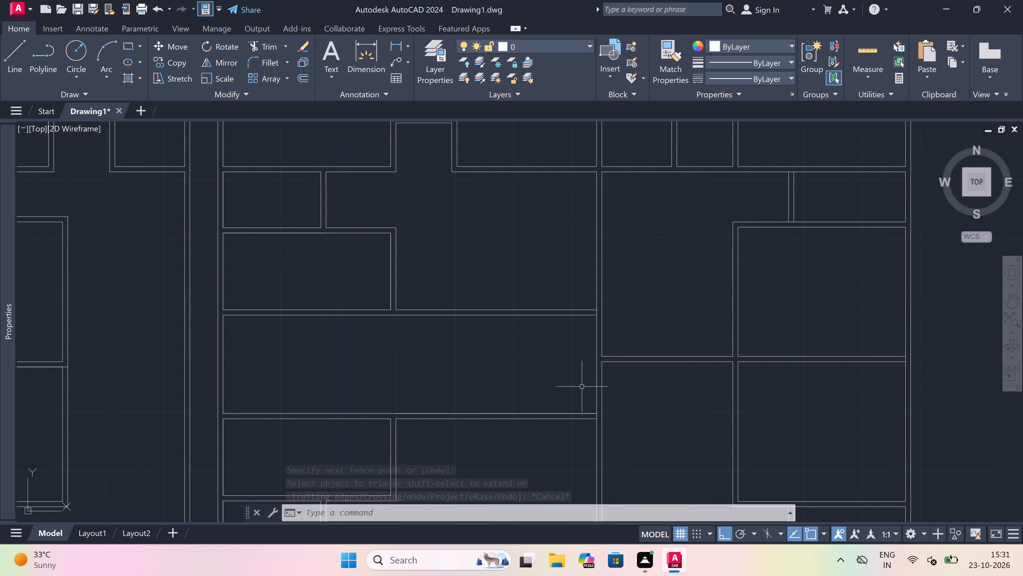
scroll(582, 387, down, 3)
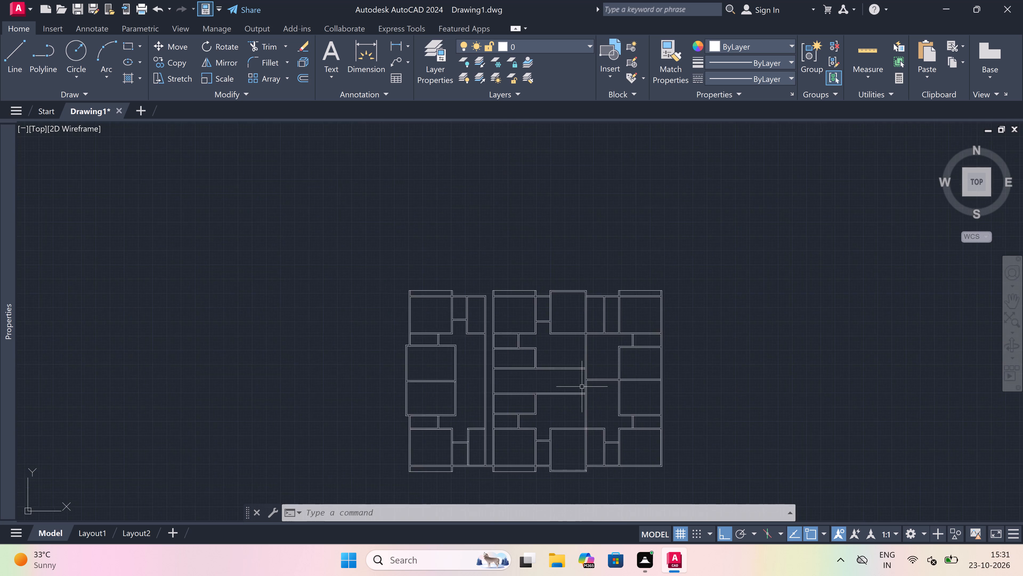
scroll(582, 387, down, 2)
scroll(573, 398, up, 4)
scroll(580, 369, down, 1)
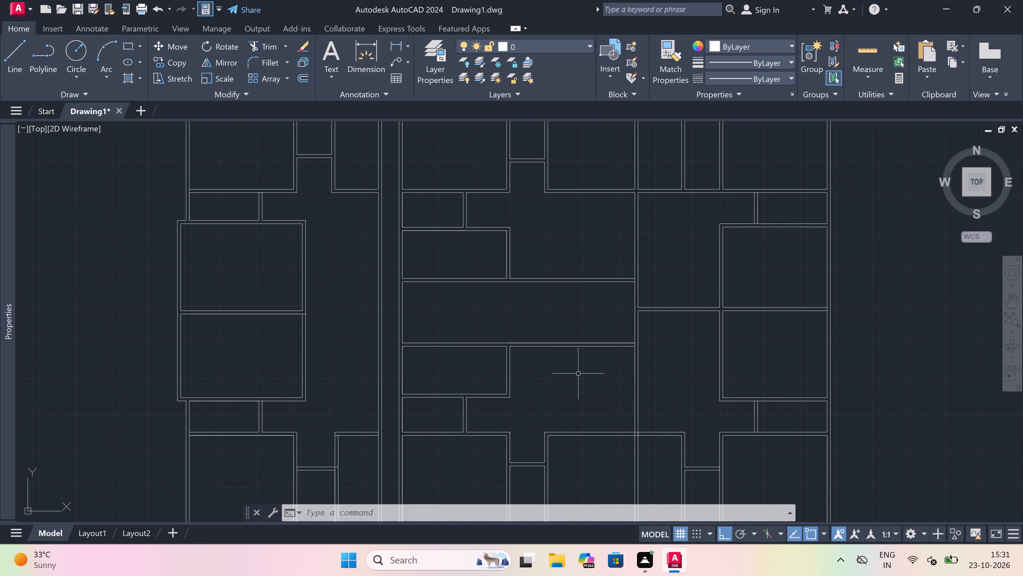
scroll(580, 369, down, 1)
scroll(491, 375, up, 1)
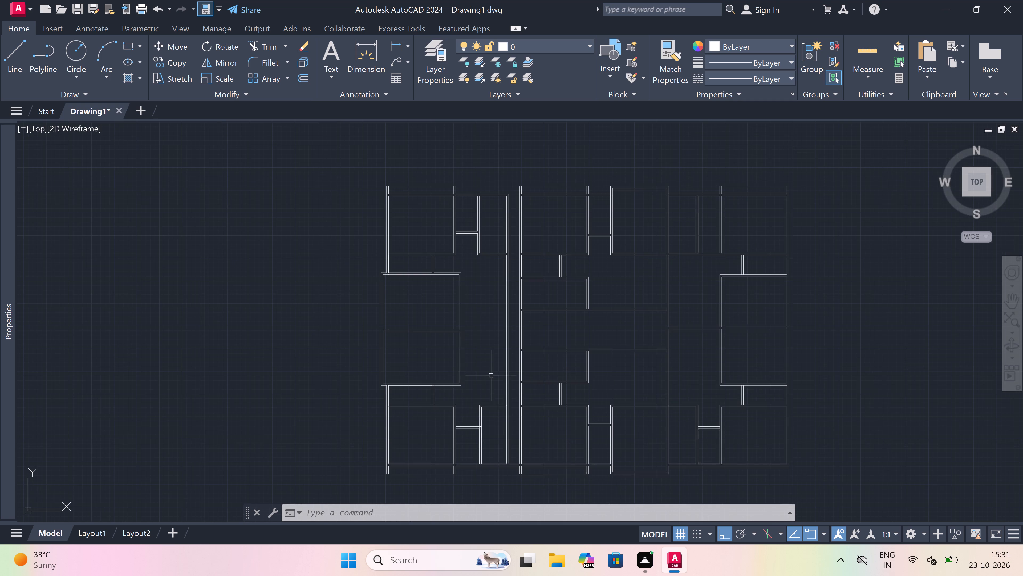
scroll(491, 375, up, 1)
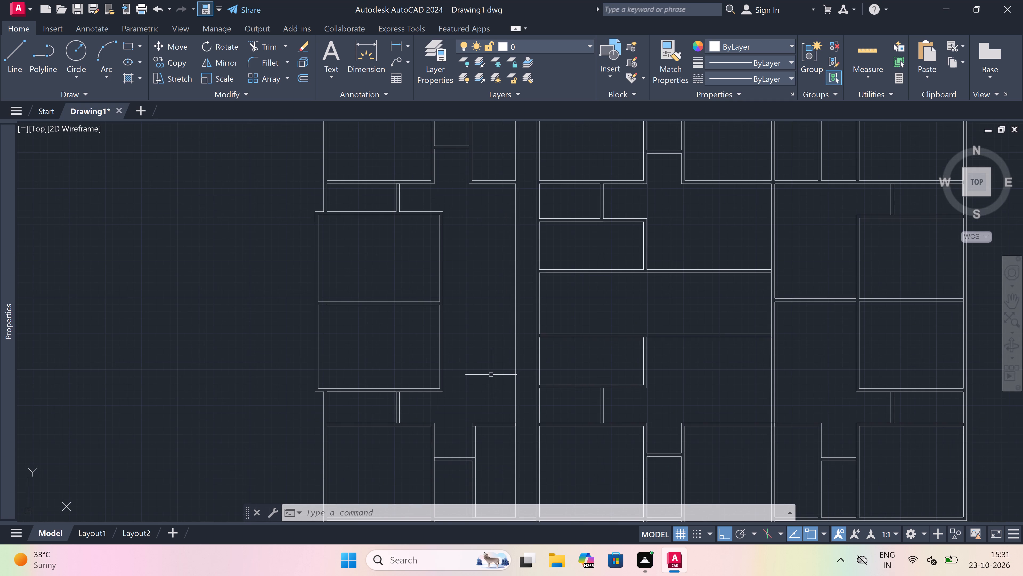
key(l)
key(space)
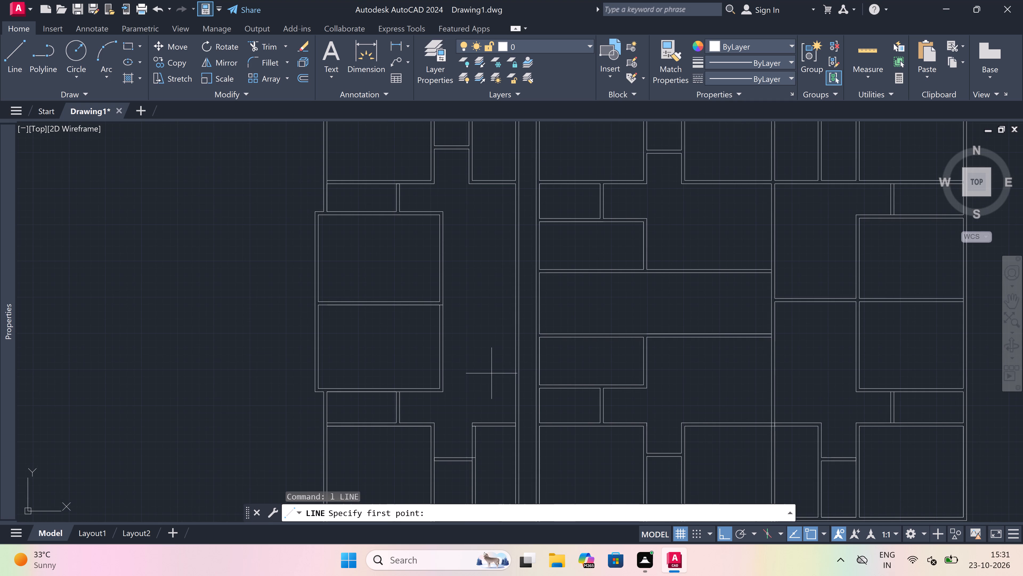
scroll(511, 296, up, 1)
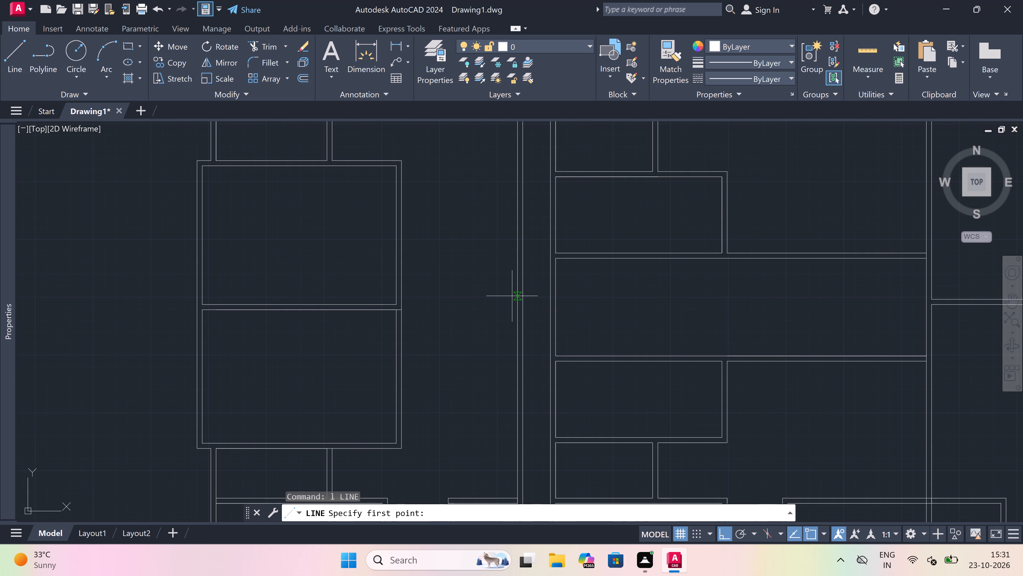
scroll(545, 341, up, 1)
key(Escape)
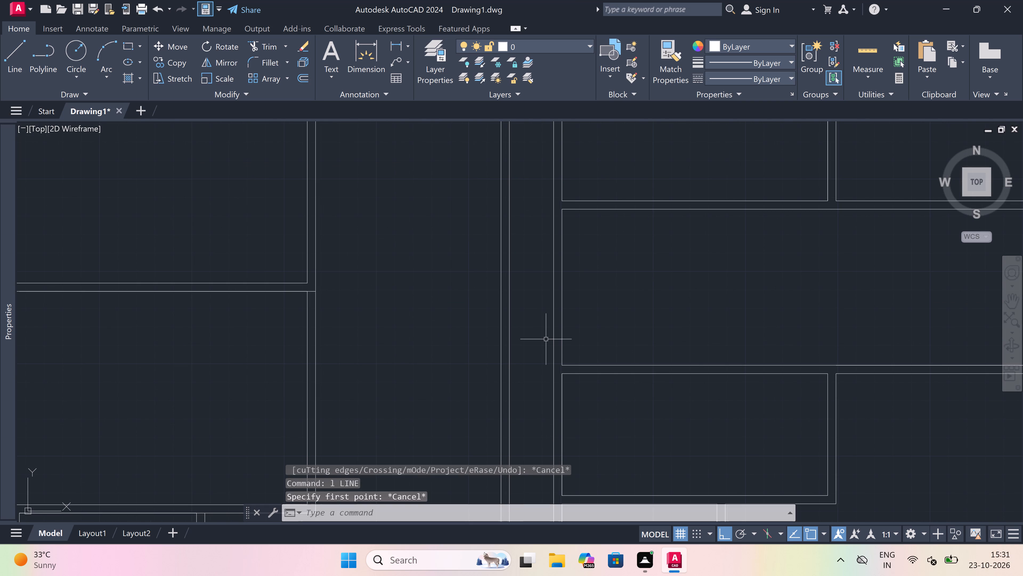
Extend both lines of the middle bay's two long cross walls leftward across the narrow gap to the neighbouring vertical wall.
key(e)
key(x)
key(space)
click(590, 320)
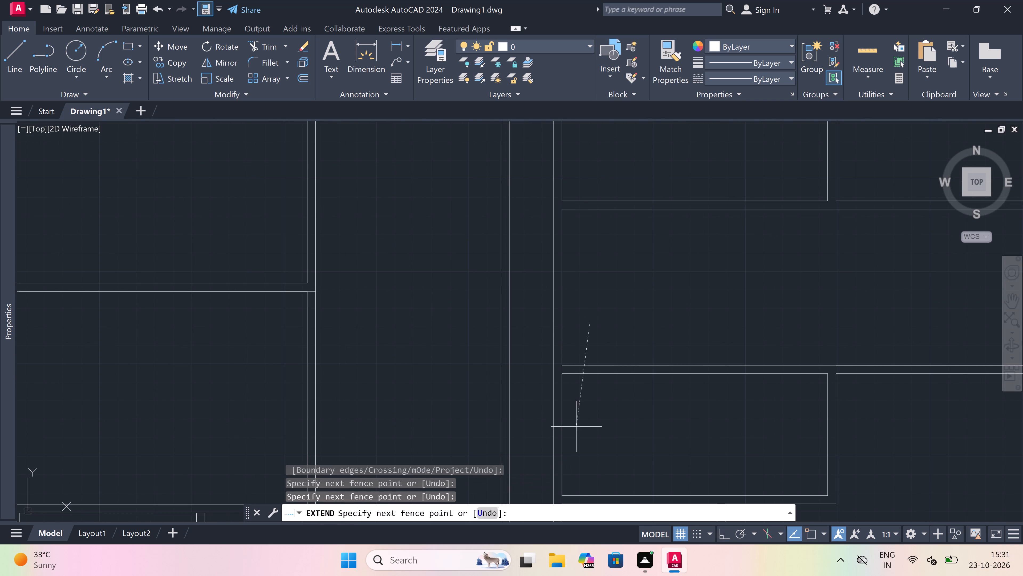
click(576, 425)
drag(579, 315, 581, 346)
drag(576, 427, 576, 422)
click(576, 339)
drag(601, 185, 602, 189)
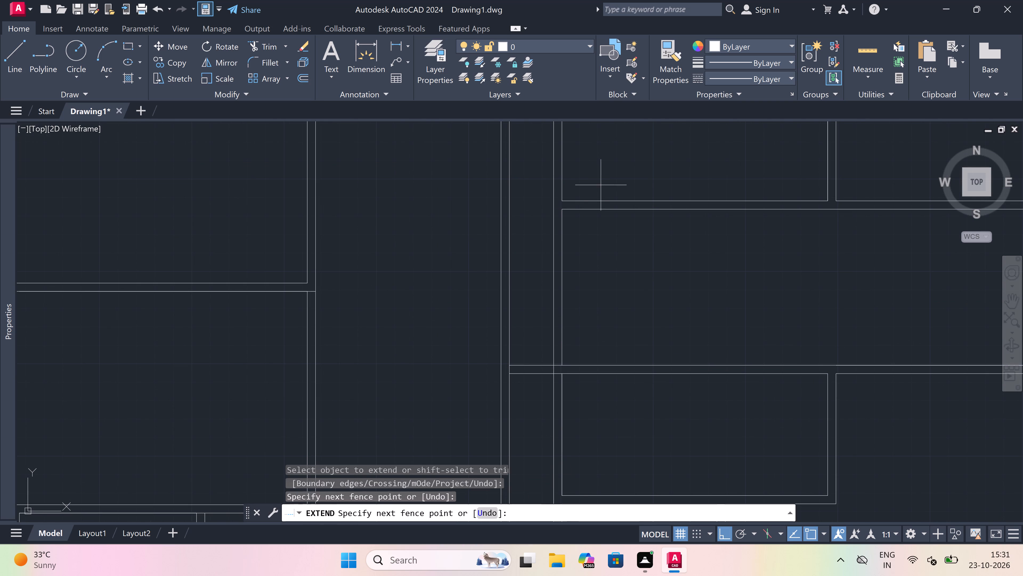
drag(592, 249, 593, 246)
click(592, 195)
click(588, 275)
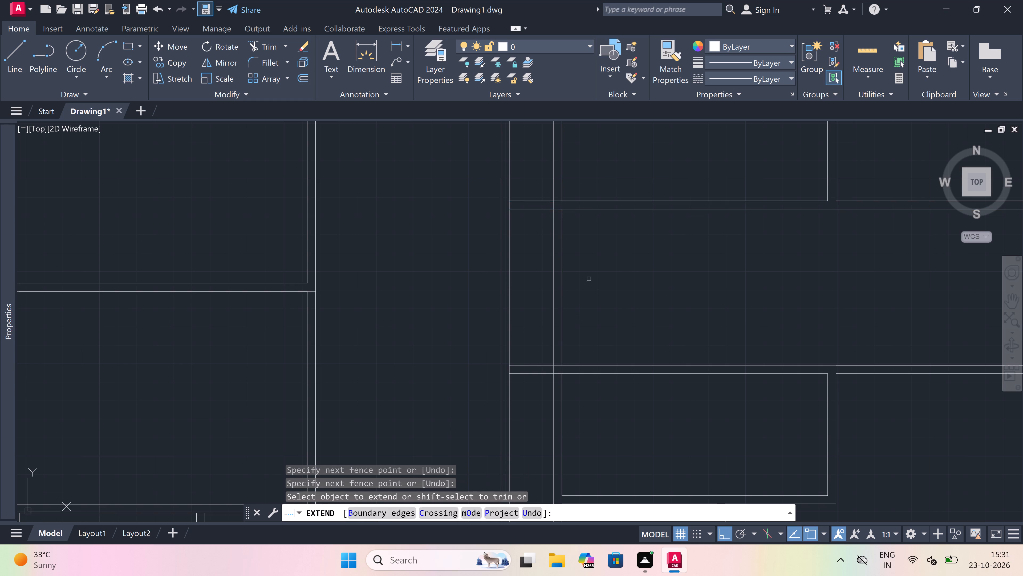
key(Escape)
Trim the overlapping lines where the two extended cross walls cross the middle bay's left wall.
text(tr)
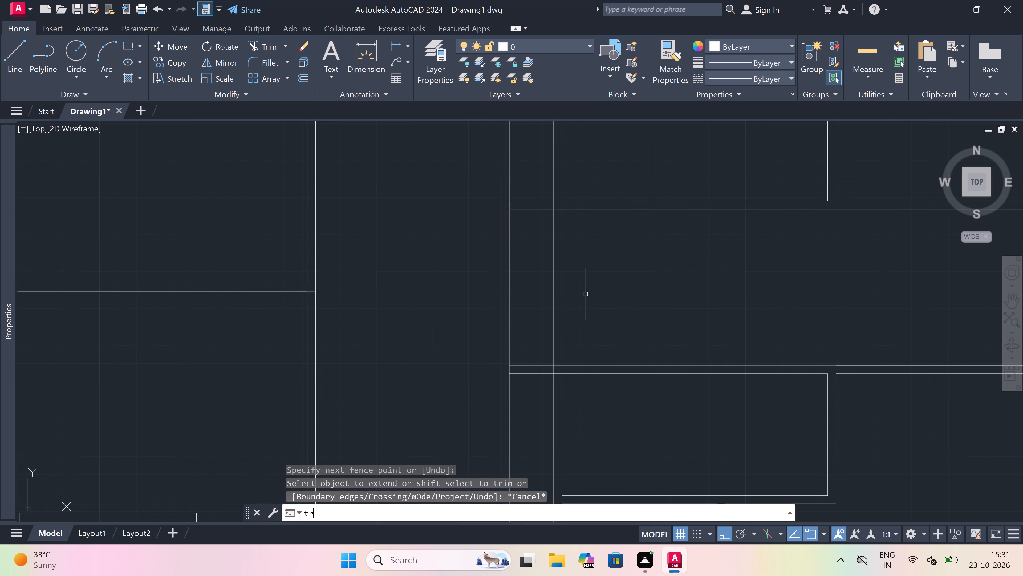
key(space)
scroll(558, 367, up, 3)
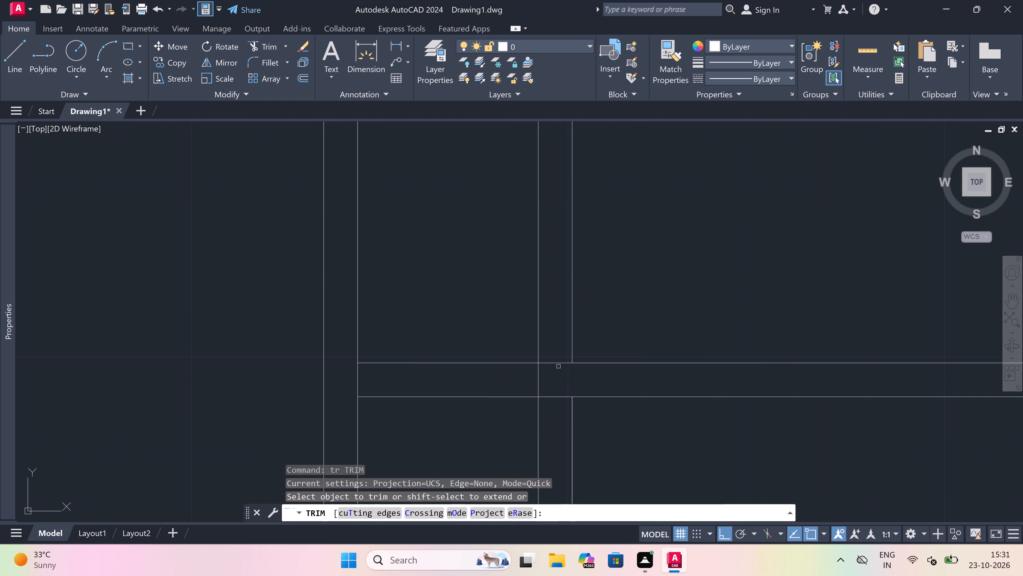
click(557, 354)
click(553, 427)
scroll(554, 421, down, 2)
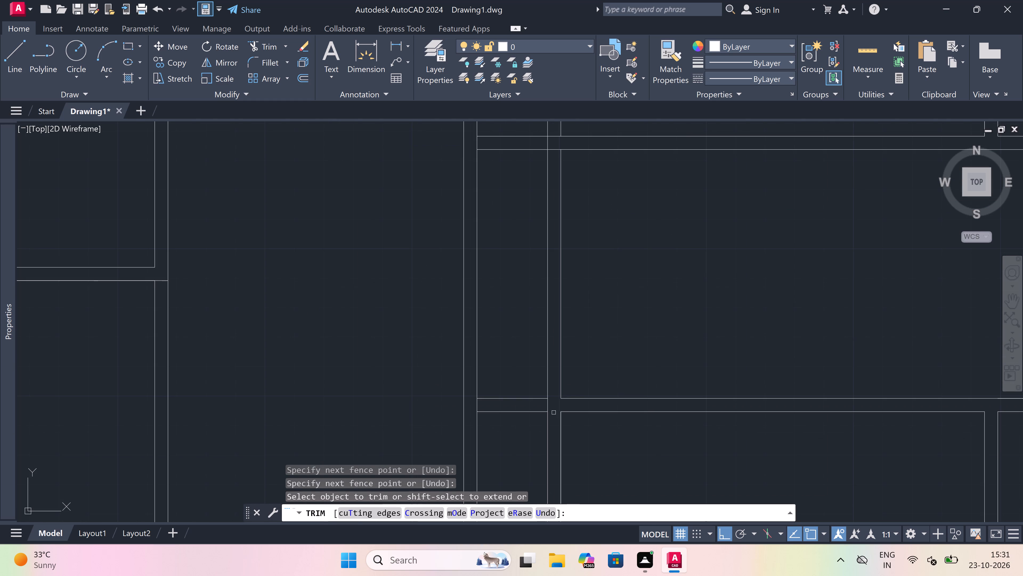
scroll(535, 253, down, 4)
scroll(538, 227, up, 6)
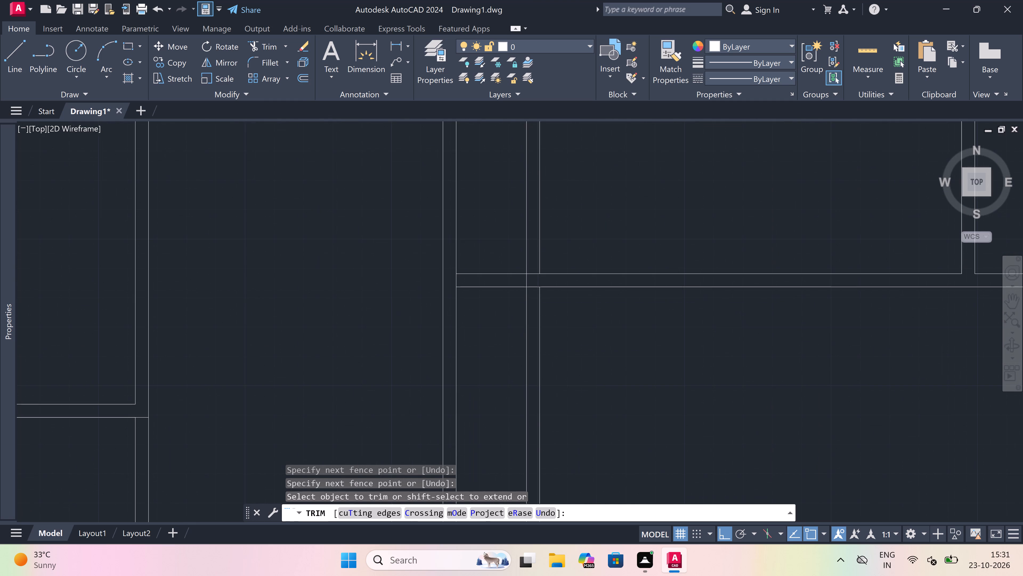
click(534, 273)
click(527, 388)
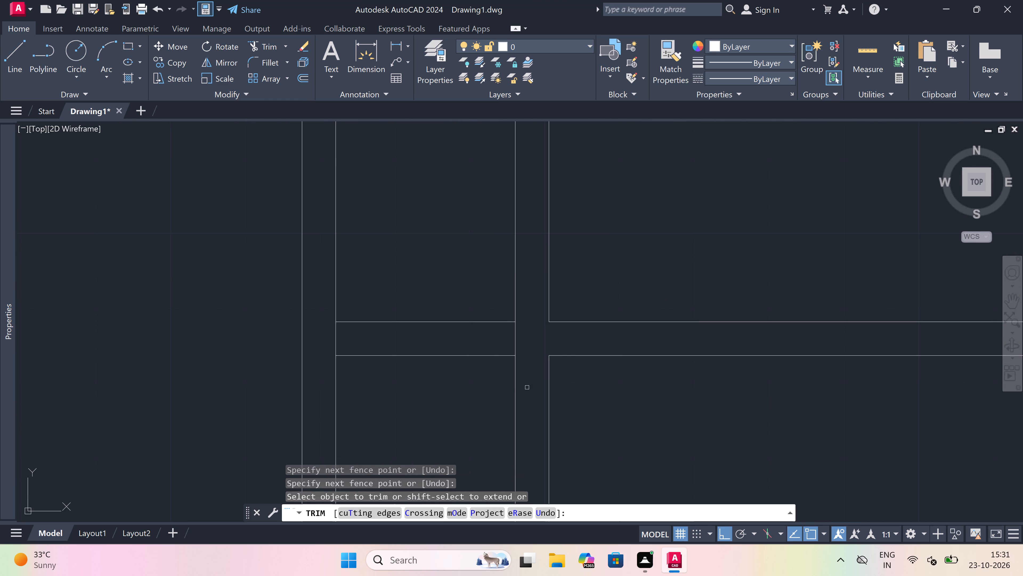
key(Escape)
With Ortho off, draw a diagonal line from the upper narrow gap's bottom-left corner to its top-right corner.
scroll(527, 386, down, 5)
scroll(510, 355, up, 1)
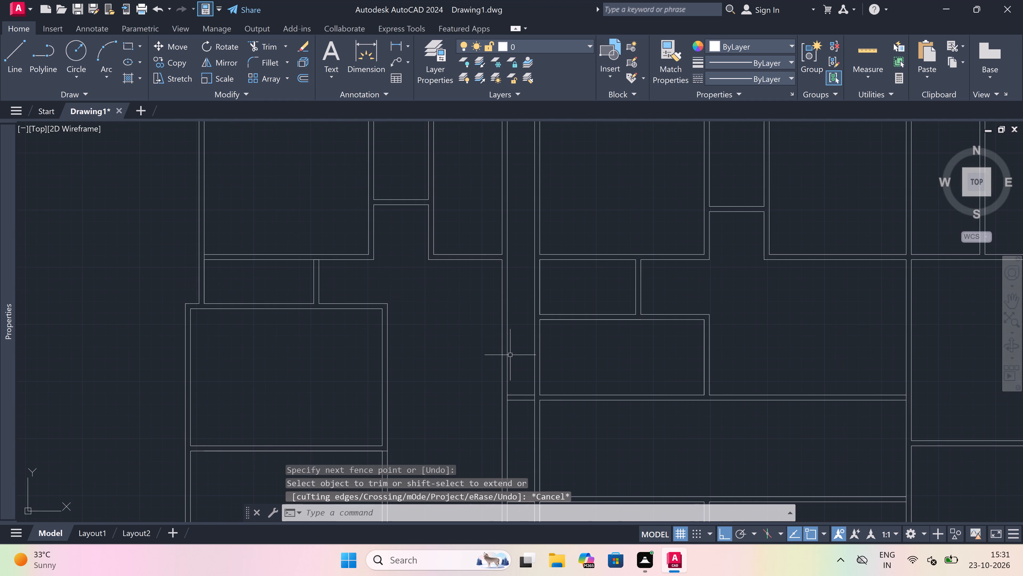
scroll(510, 355, down, 1)
key(l)
key(space)
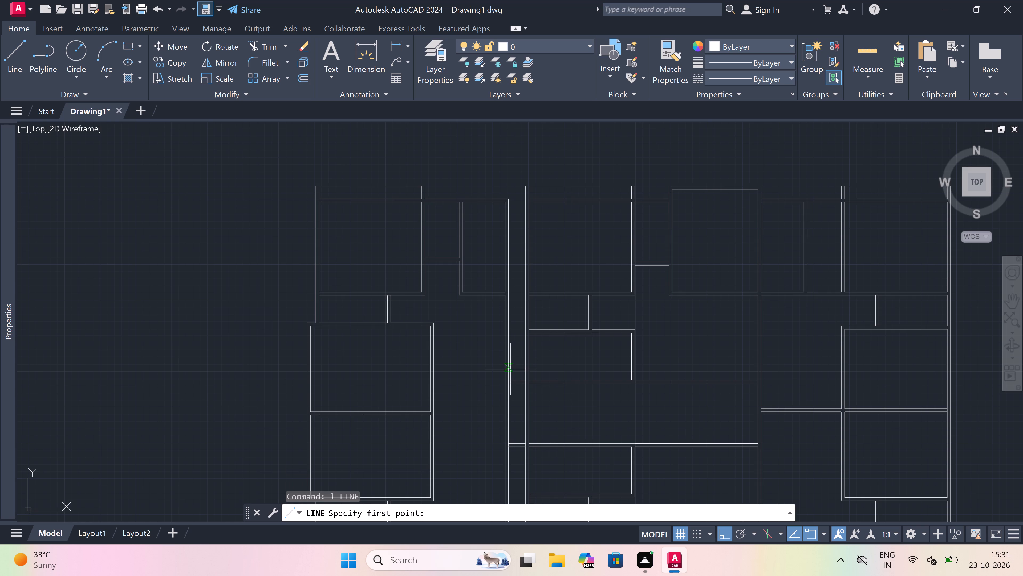
drag(510, 377, 510, 374)
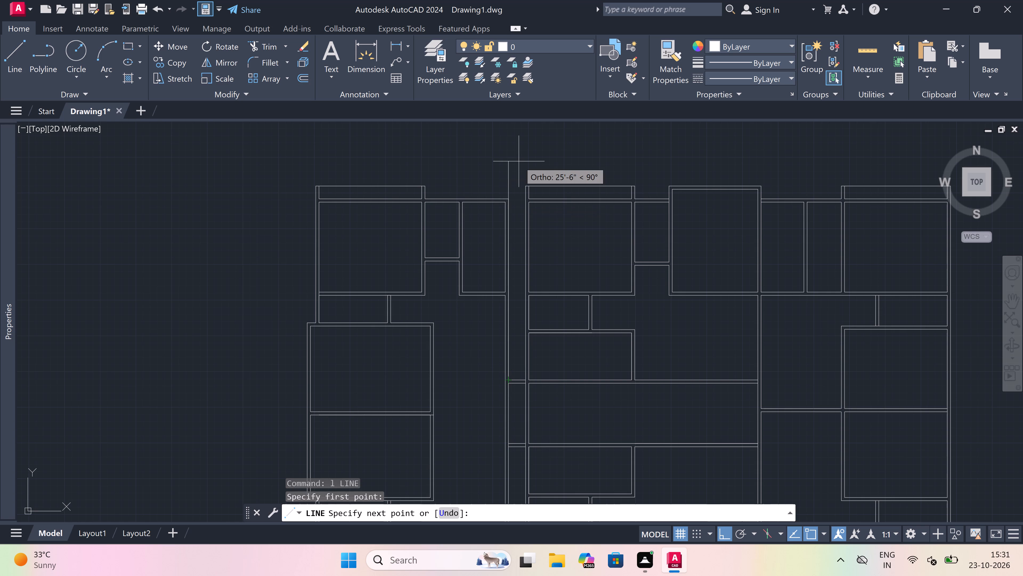
key(F8)
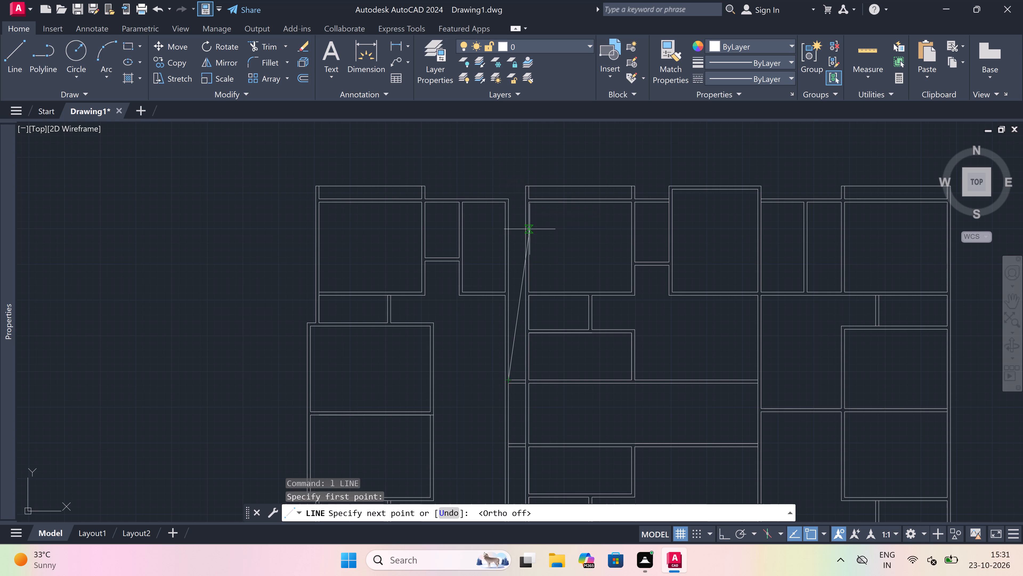
scroll(521, 211, up, 4)
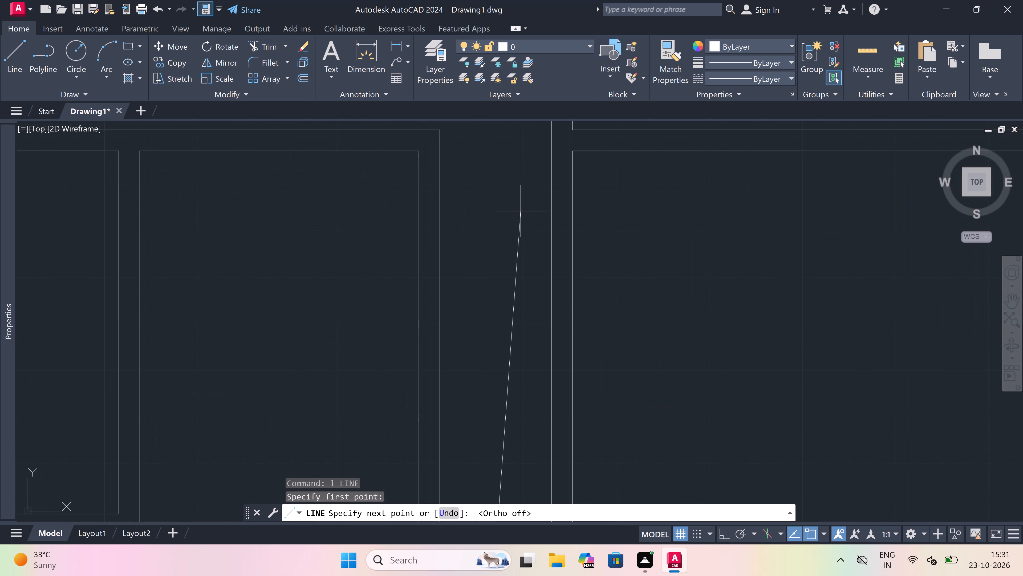
scroll(532, 172, down, 3)
scroll(534, 165, up, 4)
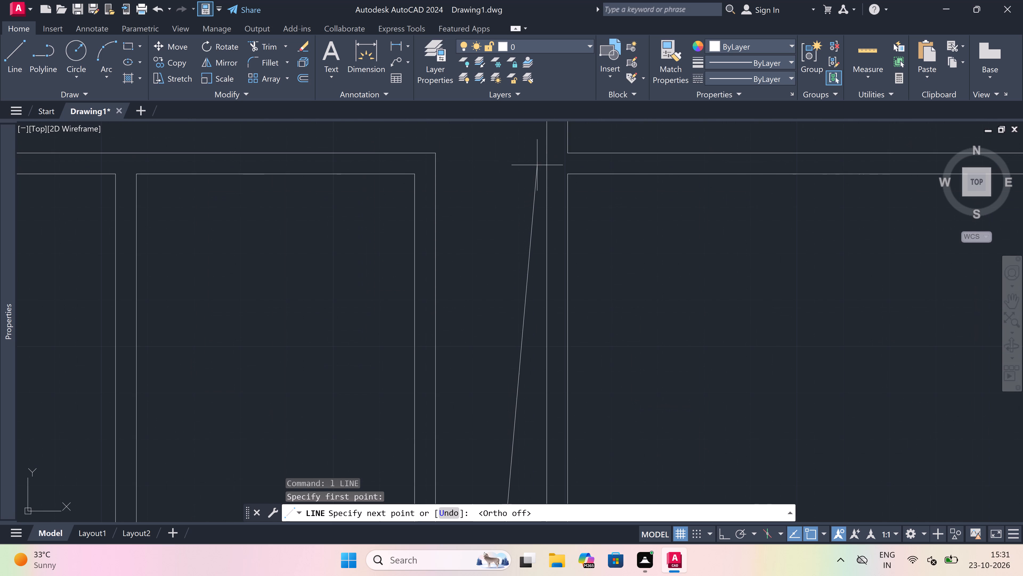
click(545, 157)
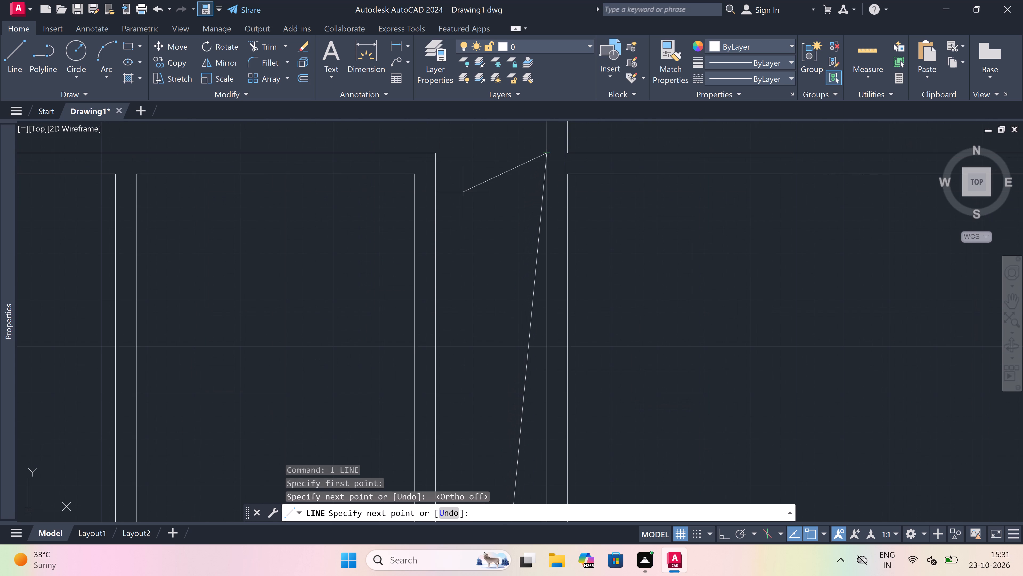
key(Escape)
Draw the opposite diagonal from the upper narrow gap's top-left corner to its bottom-right corner, forming a cross.
key(space)
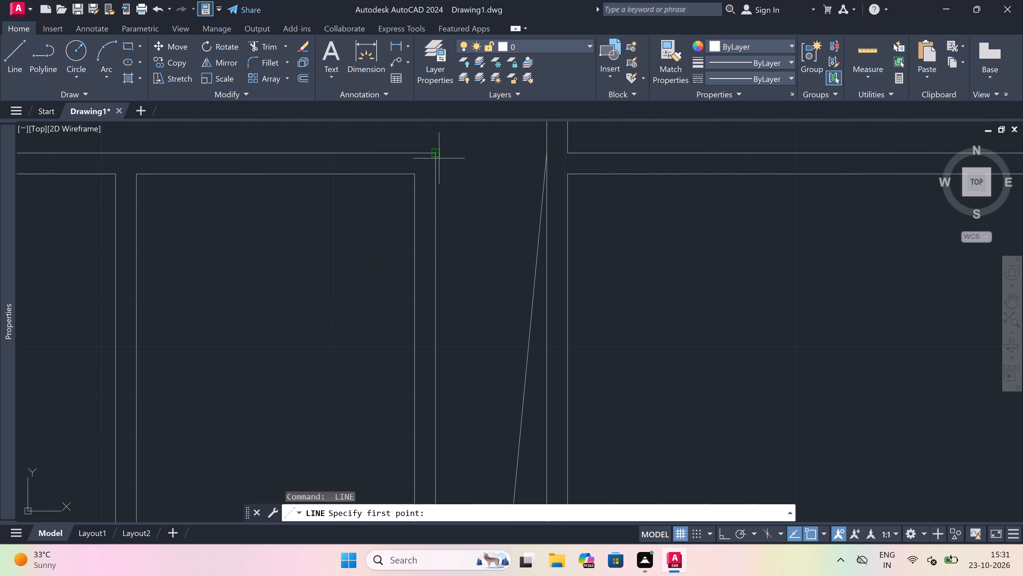
click(437, 156)
scroll(437, 155, down, 2)
scroll(473, 370, down, 3)
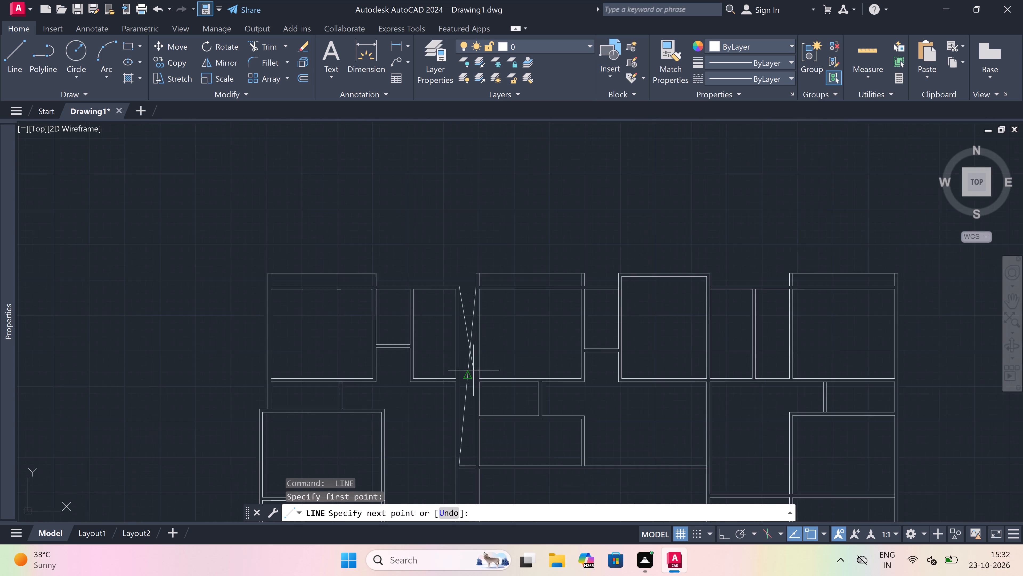
scroll(473, 437, up, 4)
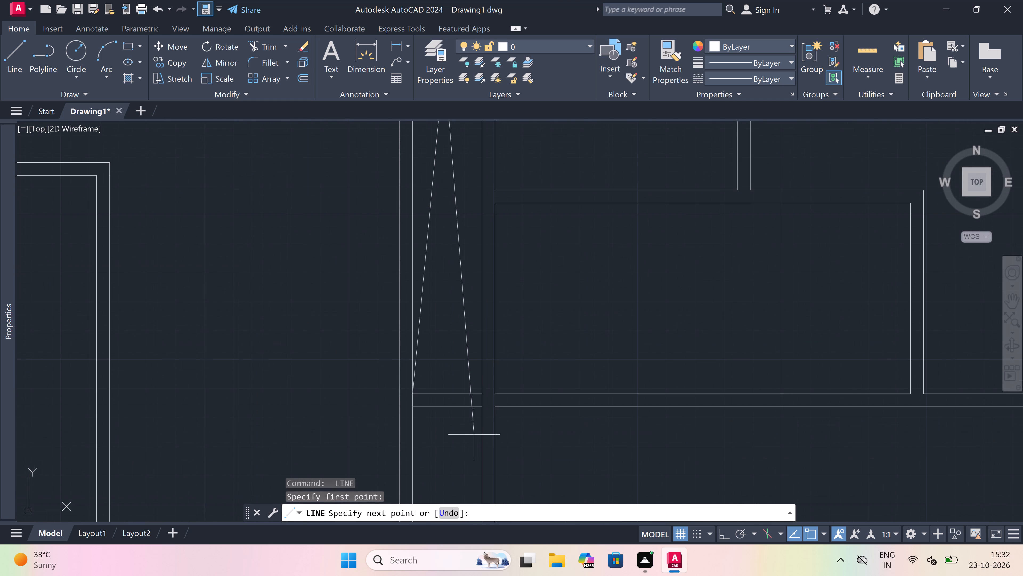
scroll(477, 372, up, 2)
drag(488, 427, 486, 402)
key(Escape)
Draw a diagonal line from the lower narrow gap's bottom-left corner to its top-right corner.
scroll(486, 287, down, 6)
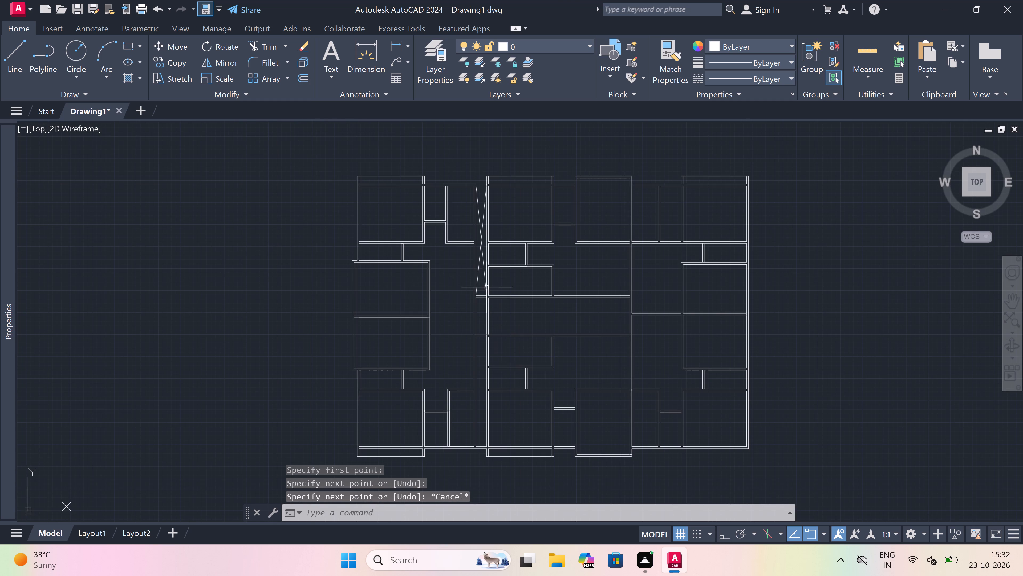
scroll(468, 451, up, 3)
key(space)
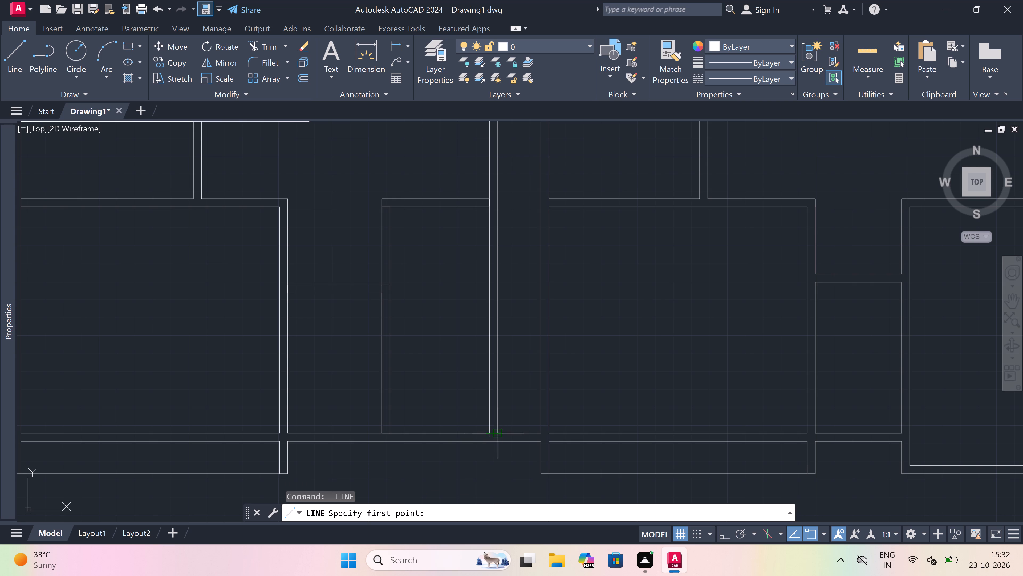
drag(497, 432, 497, 429)
scroll(496, 424, down, 3)
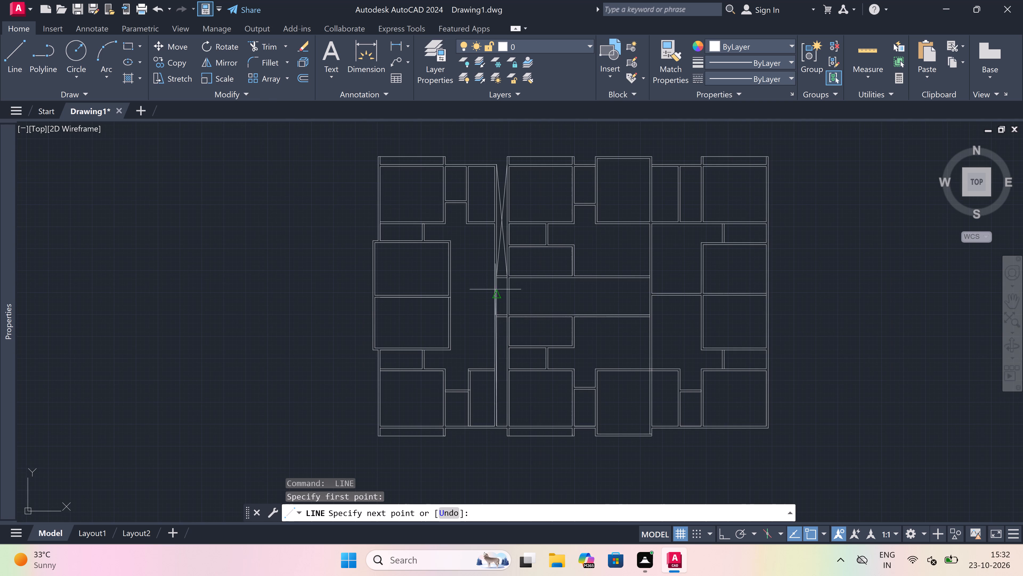
scroll(504, 318, up, 6)
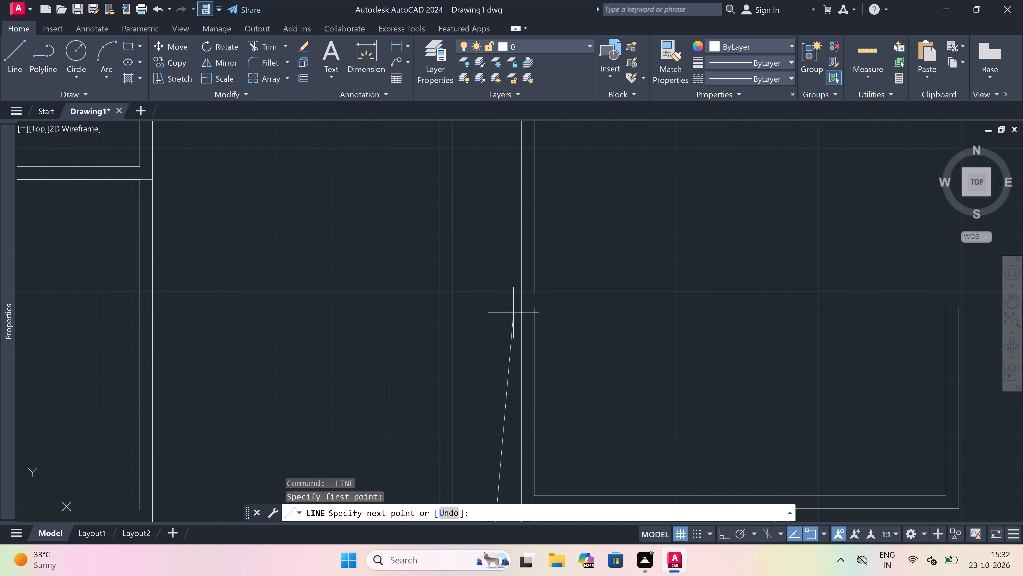
click(523, 300)
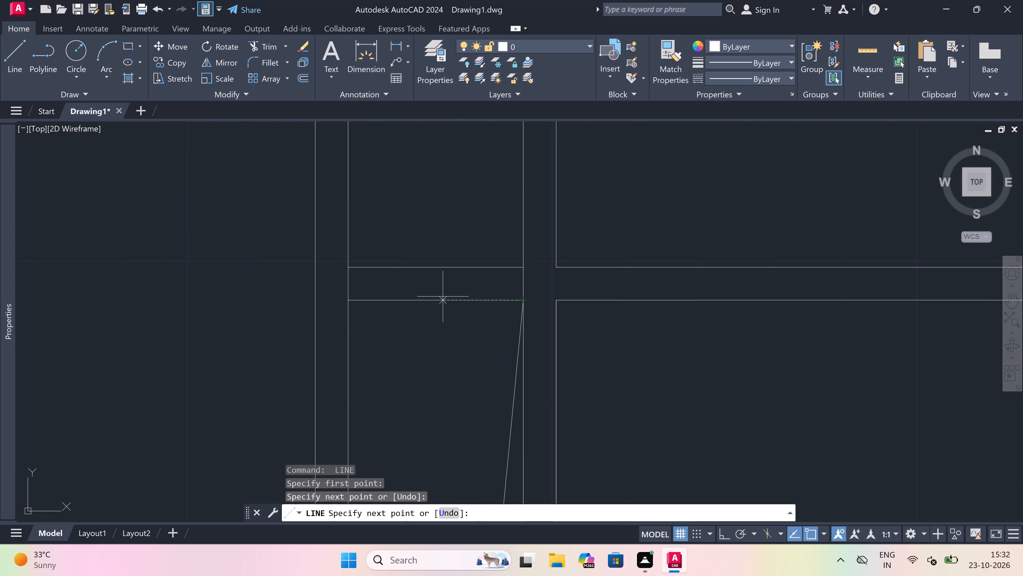
key(Escape)
Draw the opposite diagonal from the lower narrow gap's top-left corner to its bottom-right corner, forming a cross.
key(space)
click(349, 300)
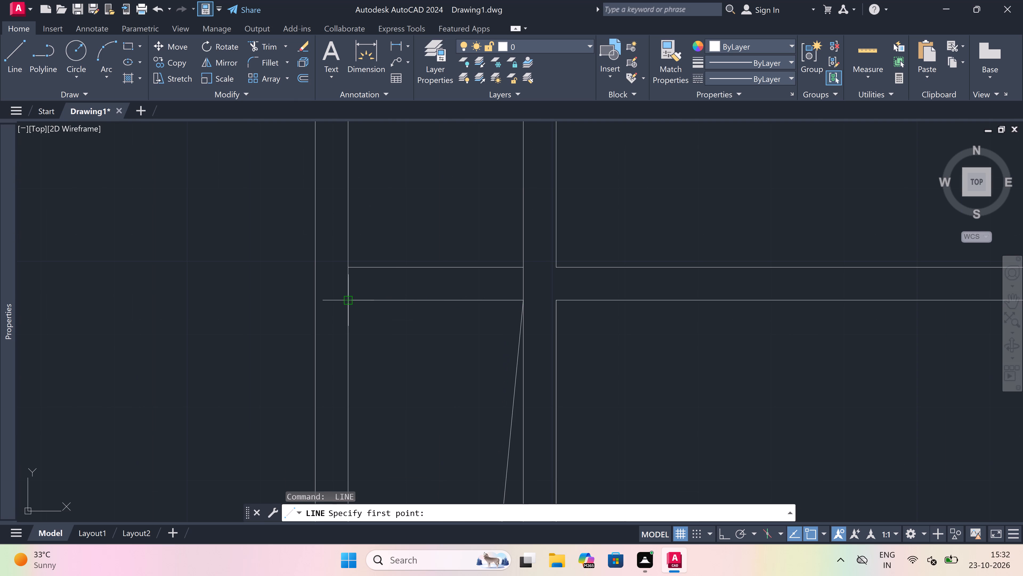
scroll(349, 300, down, 4)
scroll(362, 359, down, 4)
scroll(370, 396, up, 4)
scroll(290, 367, up, 3)
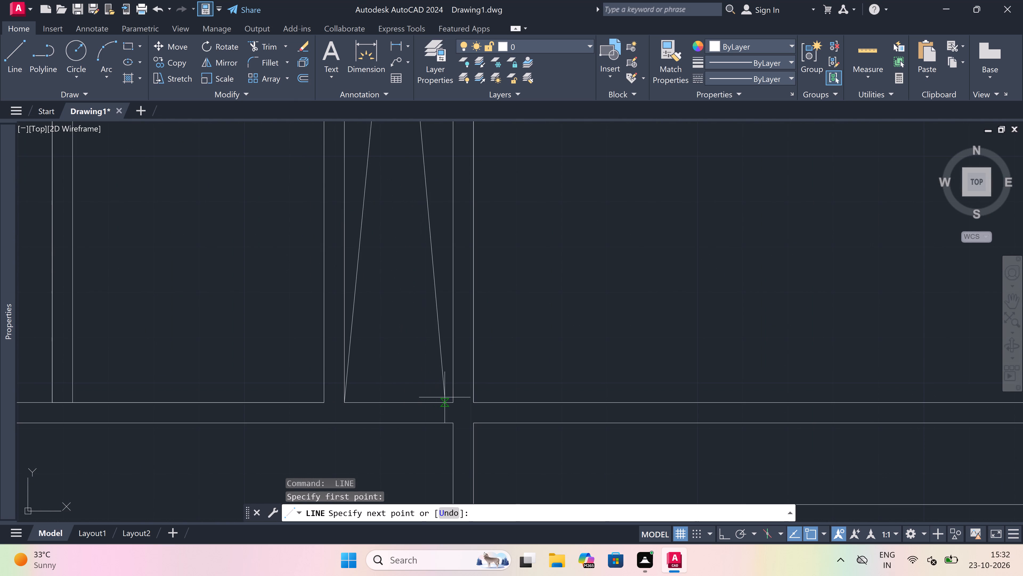
click(452, 403)
key(Escape)
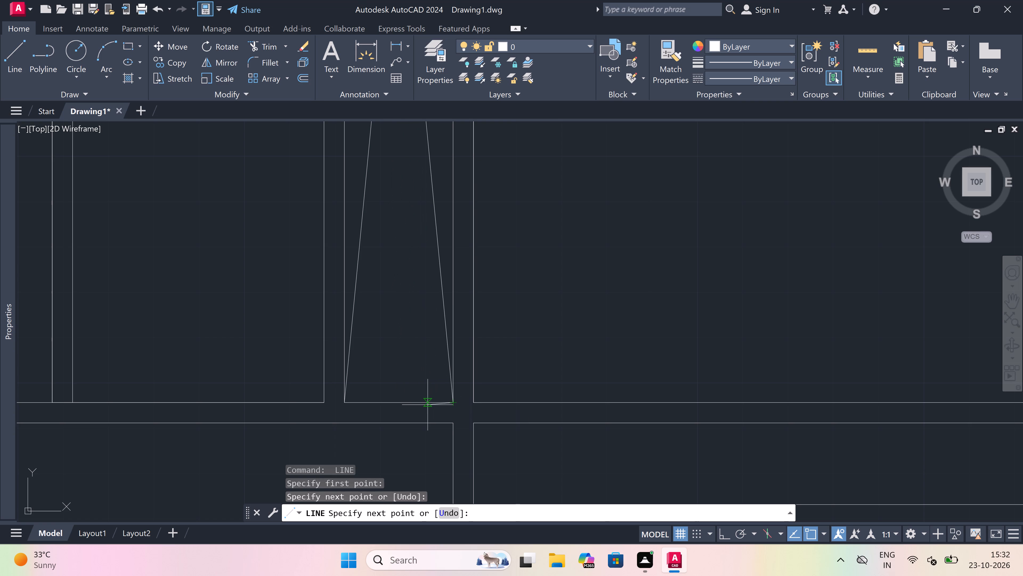
Trim the vertical wall lines on both sides of the narrow gap between the two lines of the lower long cross wall.
scroll(428, 405, down, 5)
scroll(384, 277, down, 2)
scroll(391, 254, up, 2)
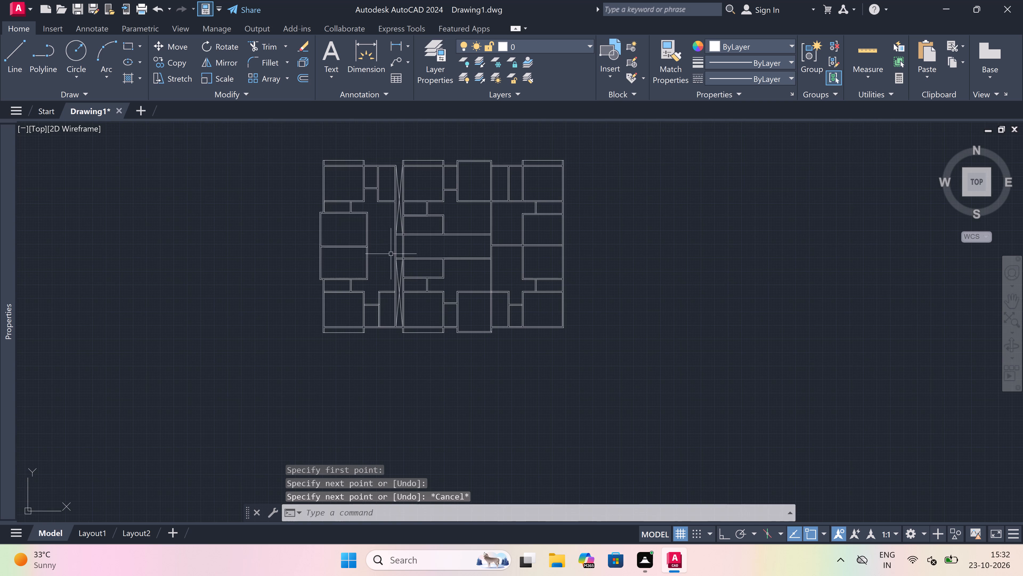
scroll(391, 254, up, 2)
scroll(438, 272, up, 3)
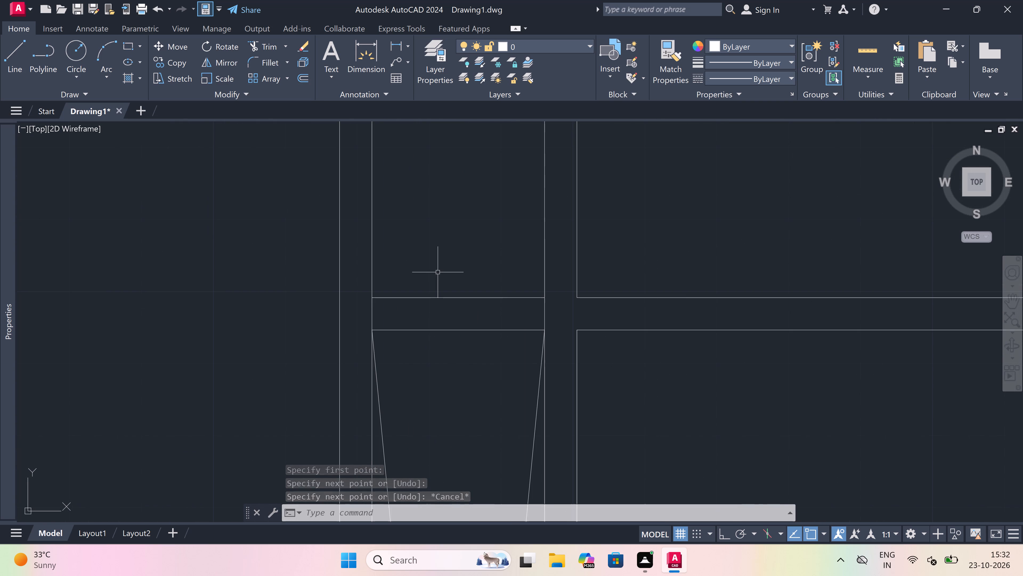
key(t)
key(r)
key(space)
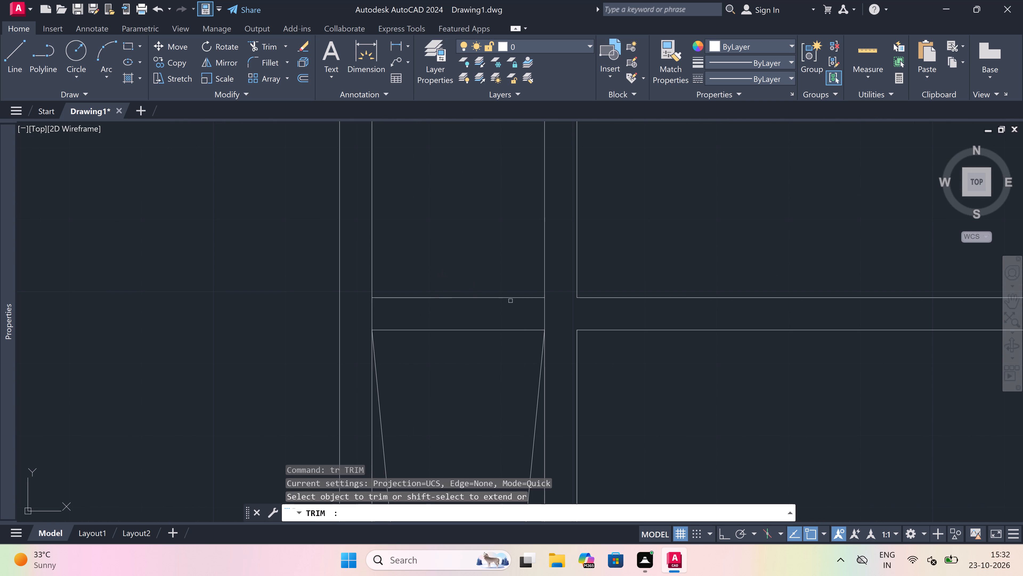
drag(562, 310, 557, 310)
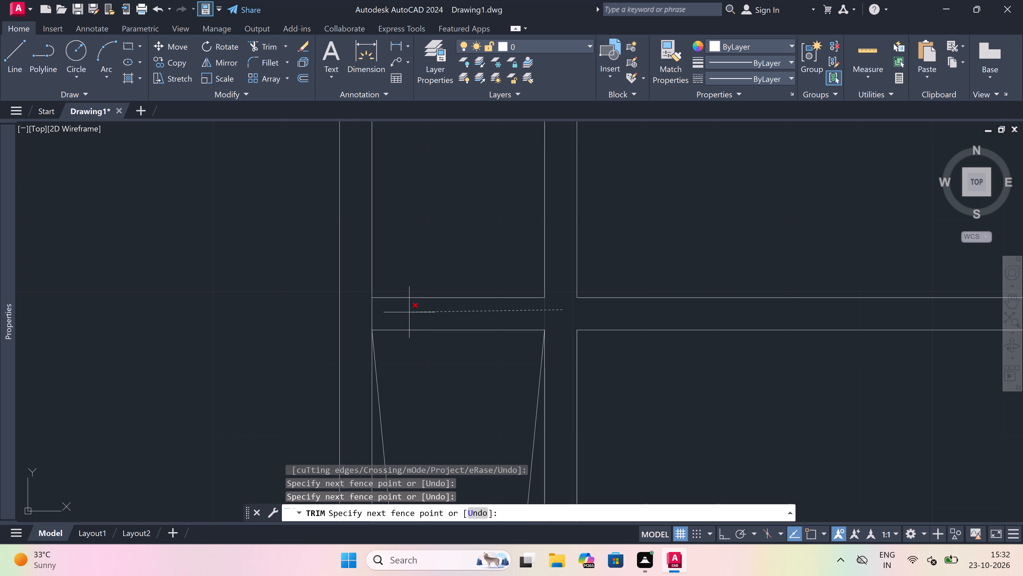
click(364, 314)
key(Escape)
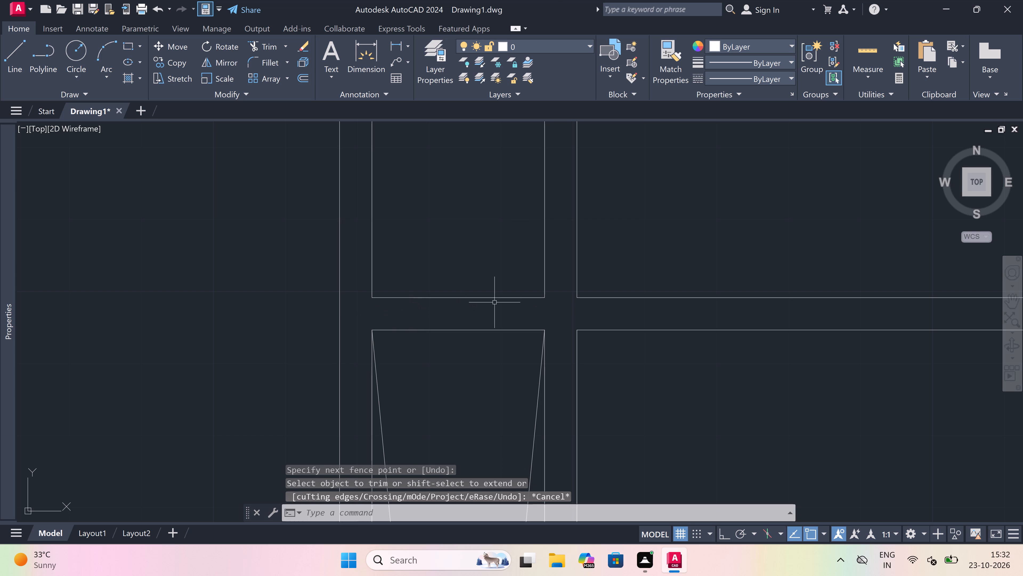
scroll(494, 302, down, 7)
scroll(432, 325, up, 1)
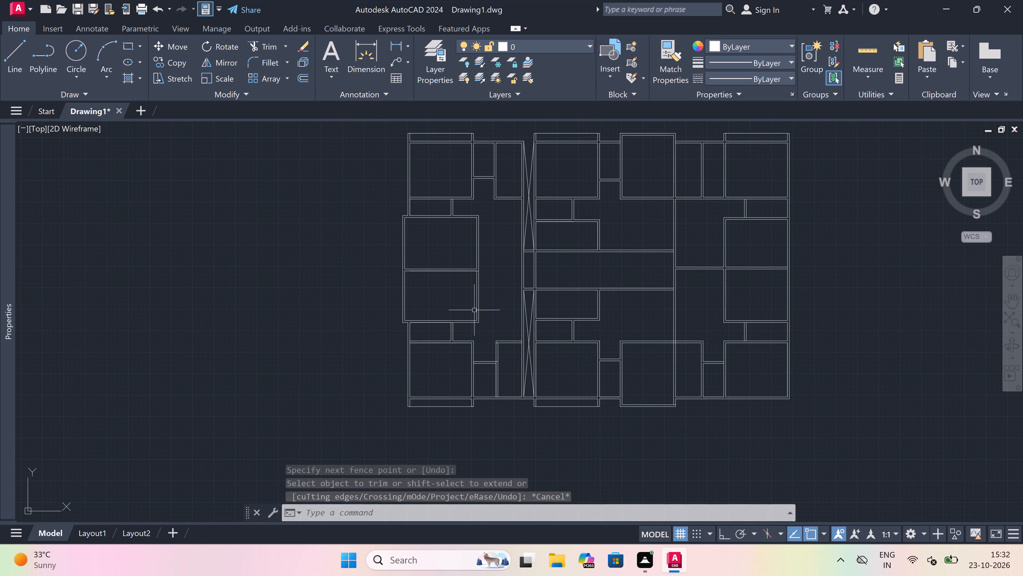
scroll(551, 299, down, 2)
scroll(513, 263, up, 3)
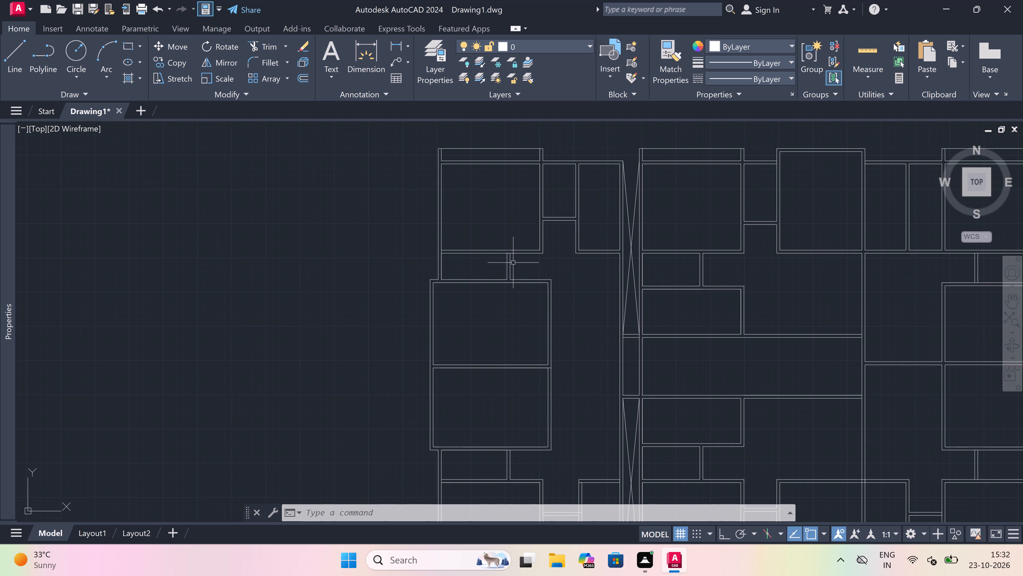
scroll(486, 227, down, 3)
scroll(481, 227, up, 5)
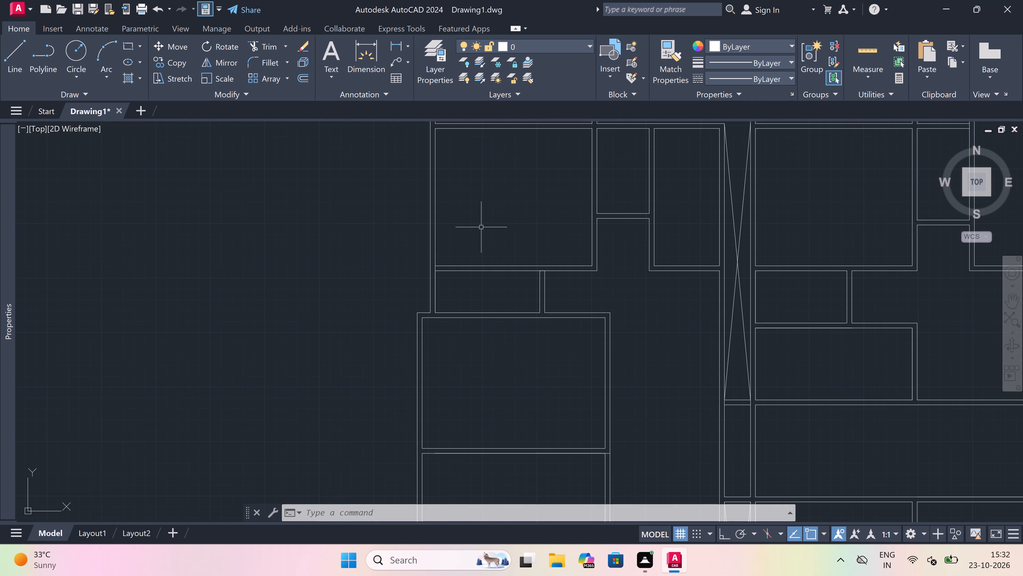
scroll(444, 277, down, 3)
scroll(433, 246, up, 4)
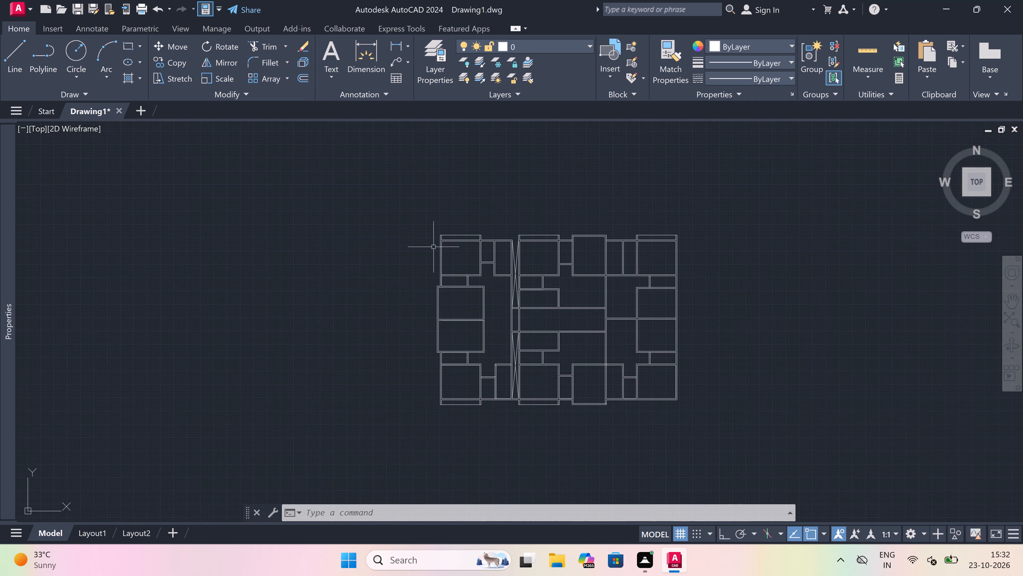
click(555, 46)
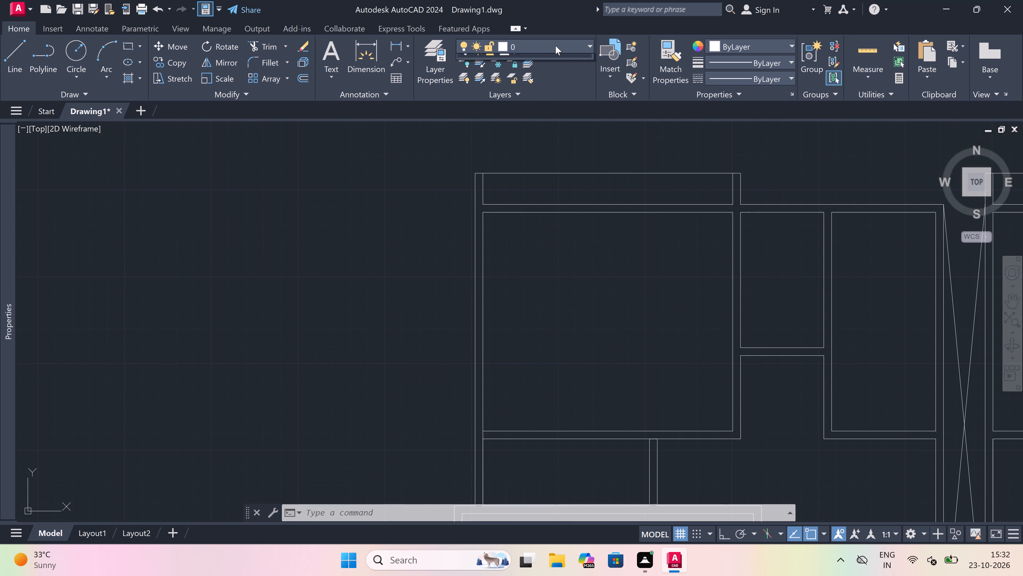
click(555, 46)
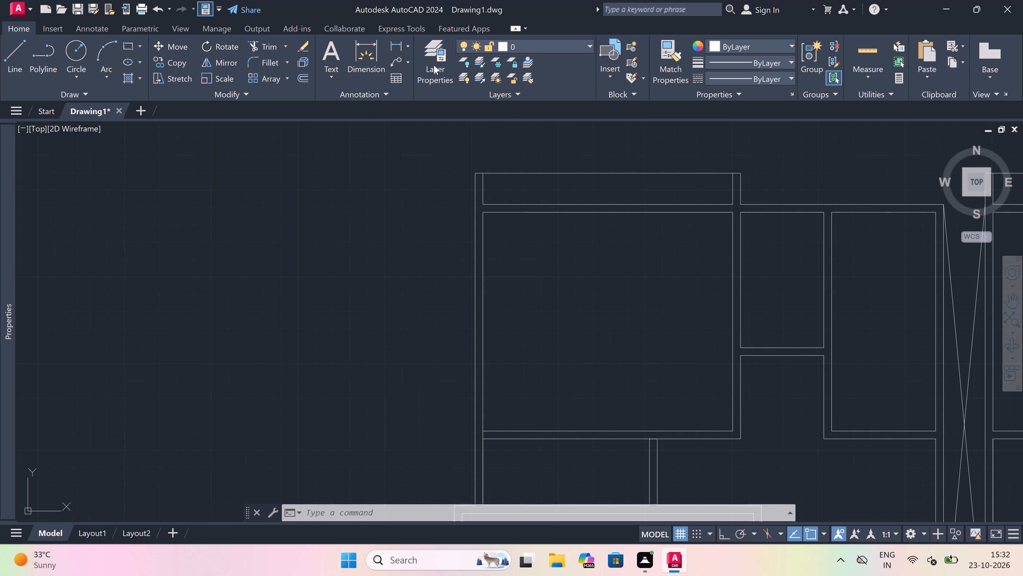
Create a new layer named line1 in the layer manager and set its colour to index 11.
click(436, 65)
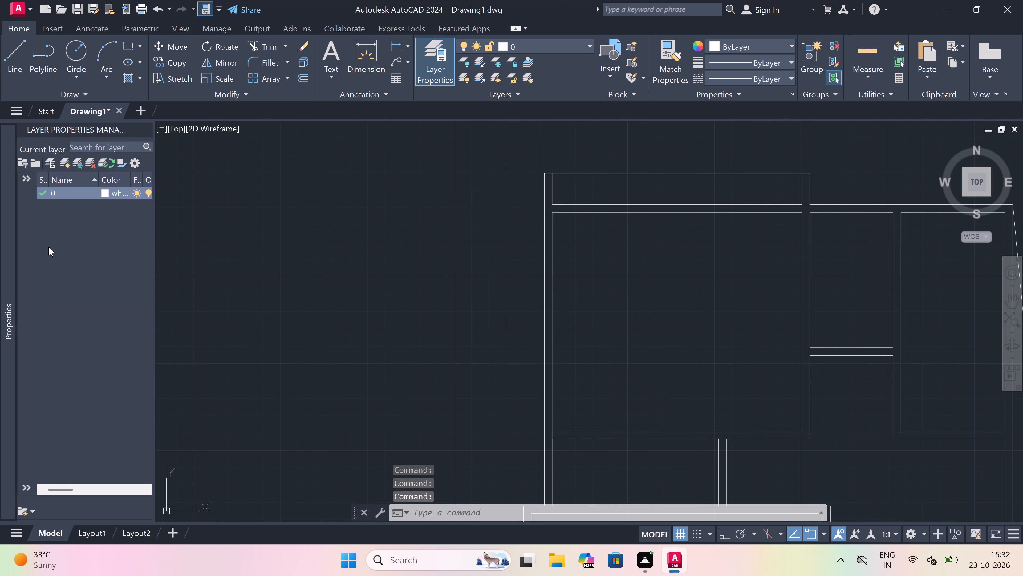
right_click(48, 245)
click(129, 257)
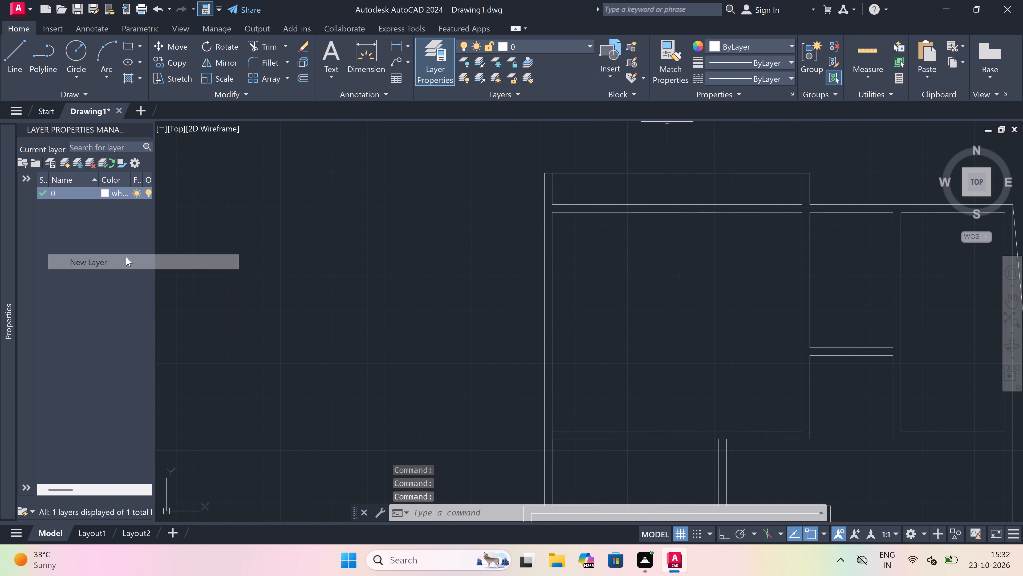
key(BackSpace)
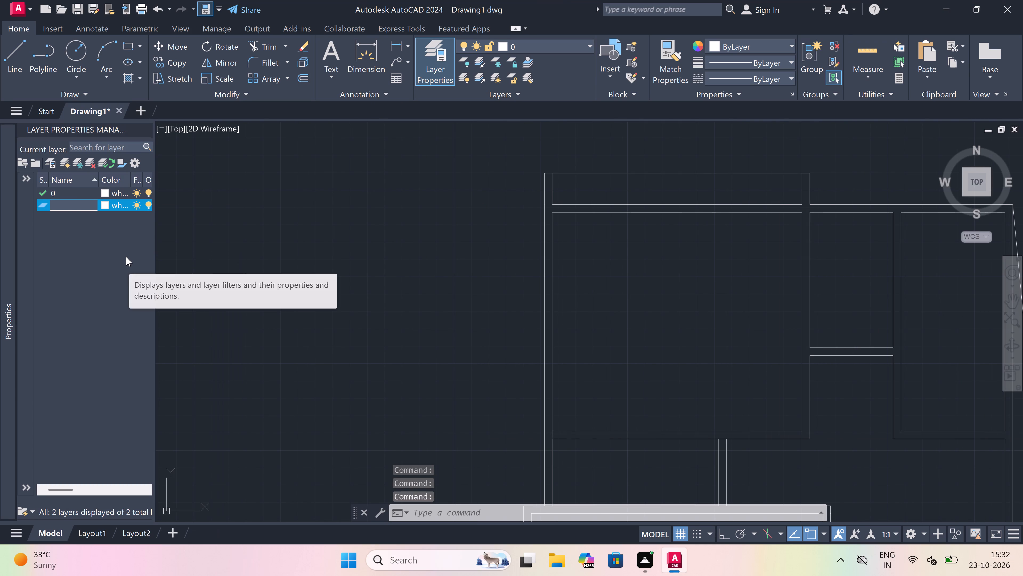
text(line1)
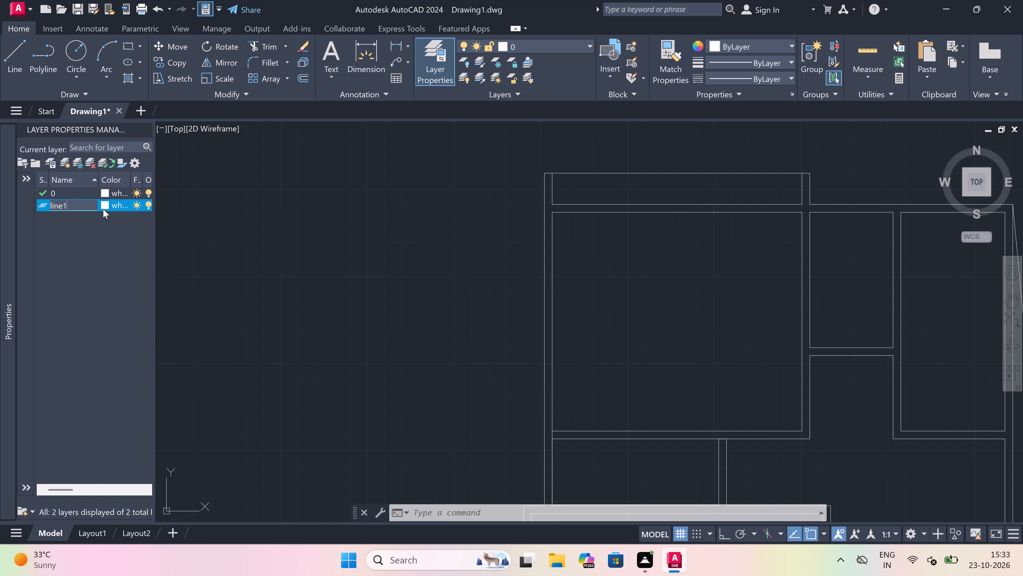
click(103, 209)
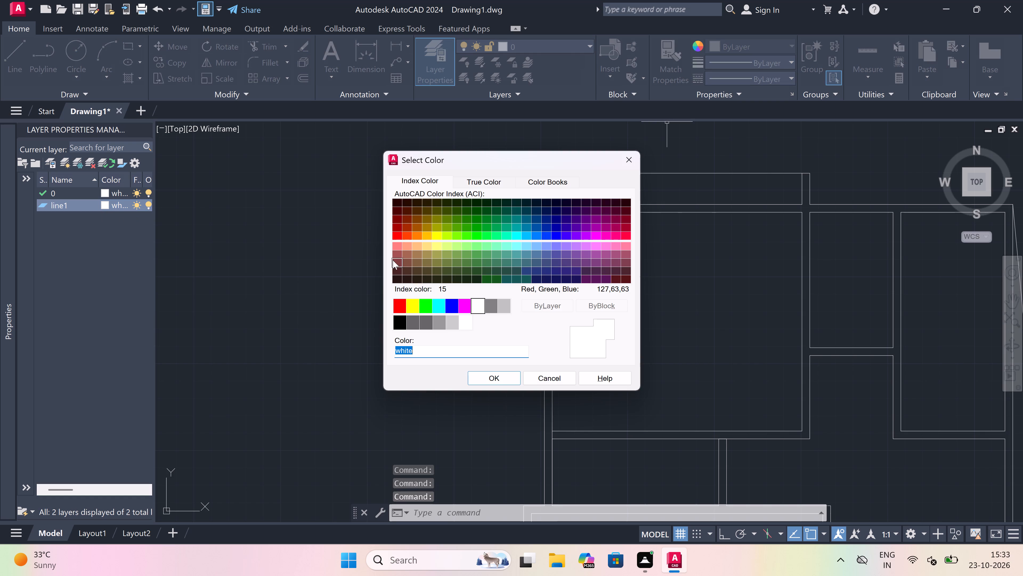
click(399, 243)
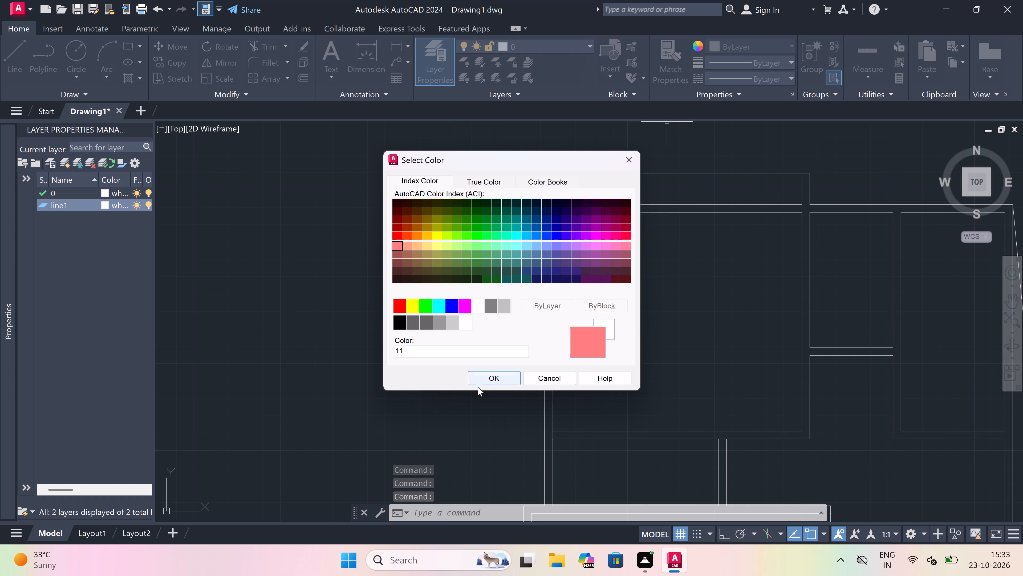
click(482, 376)
Create a new layer named line2 and set its colour to index 121.
right_click(92, 264)
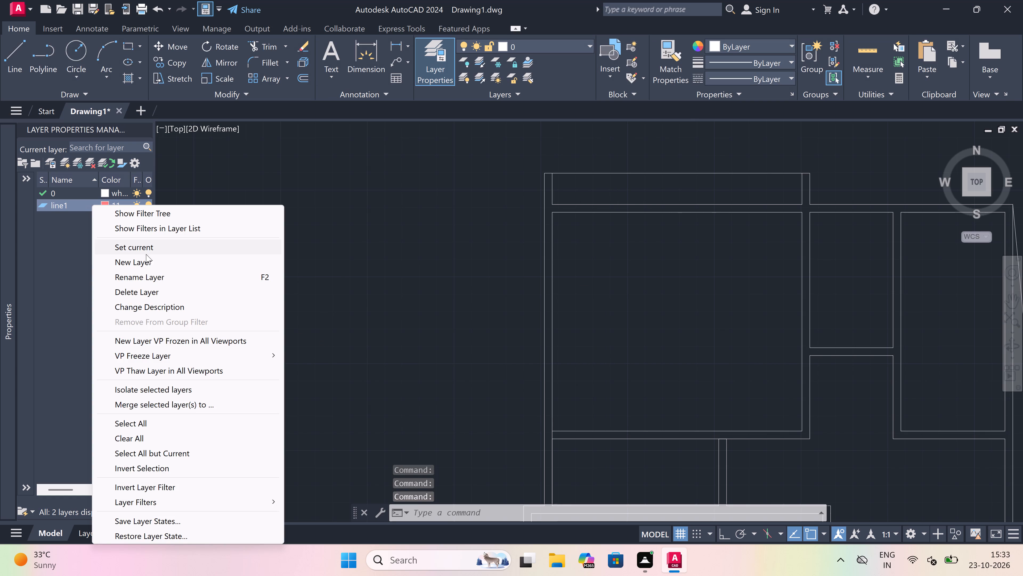
click(146, 262)
key(BackSpace)
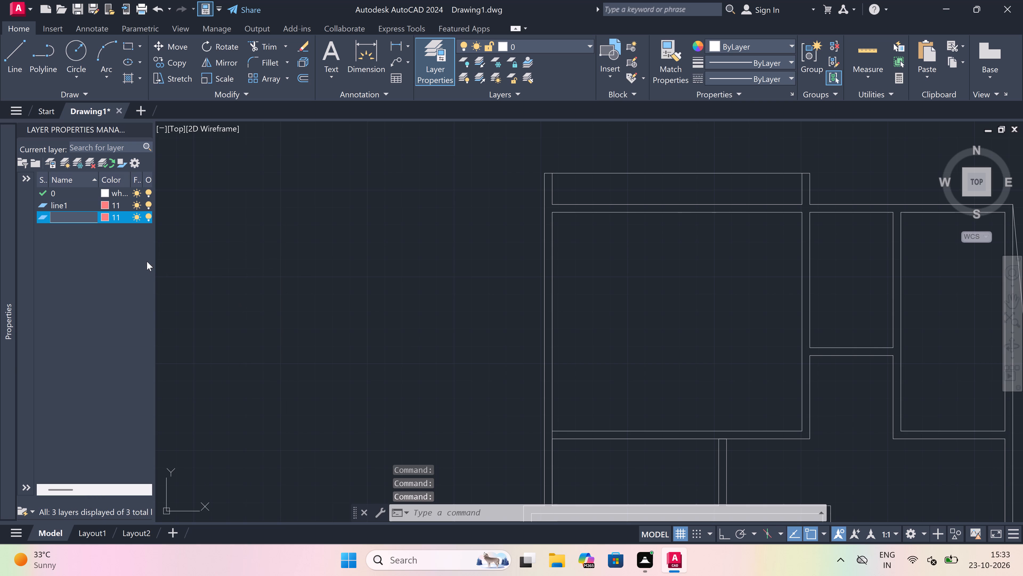
text(line2)
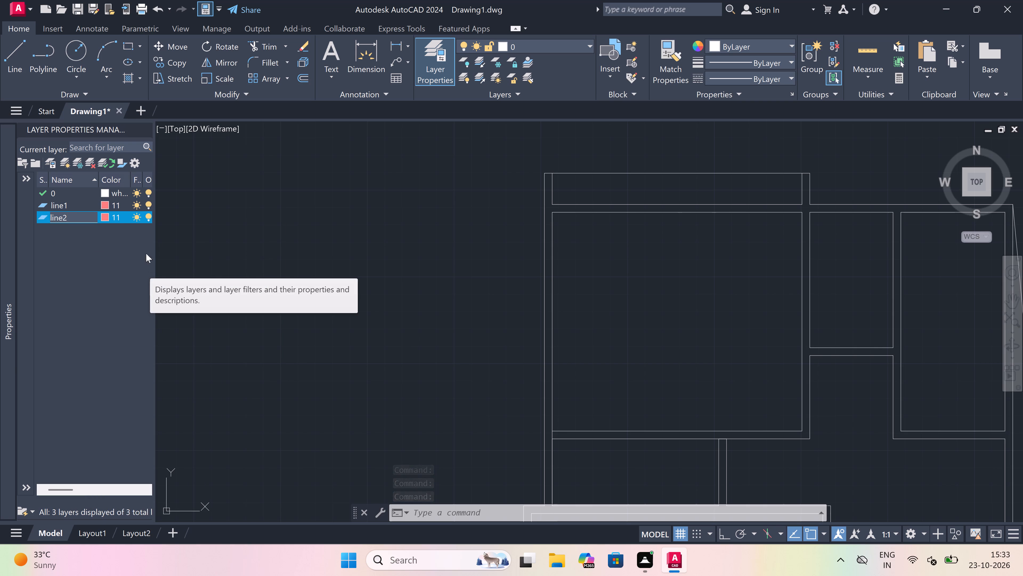
click(105, 215)
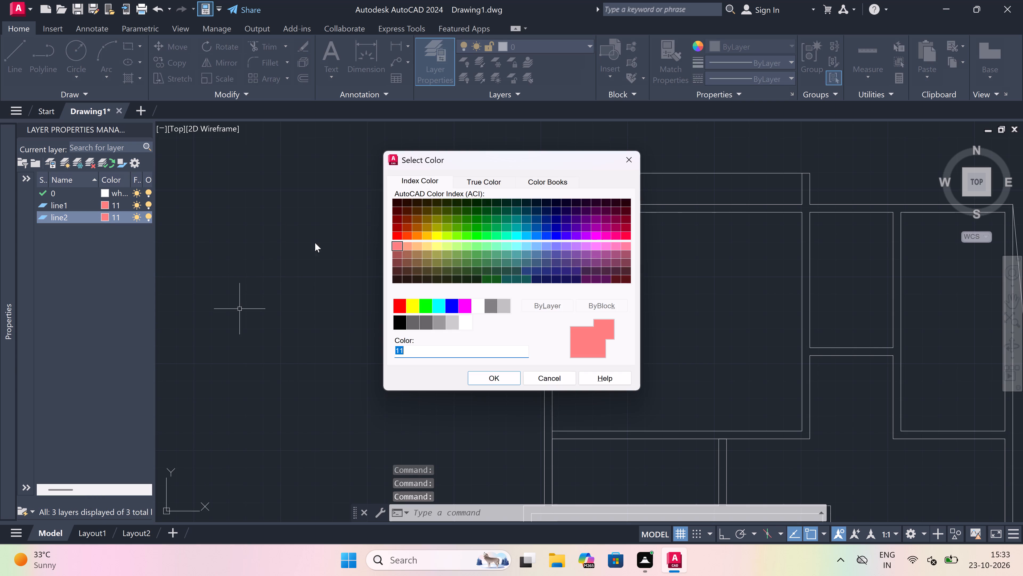
click(515, 245)
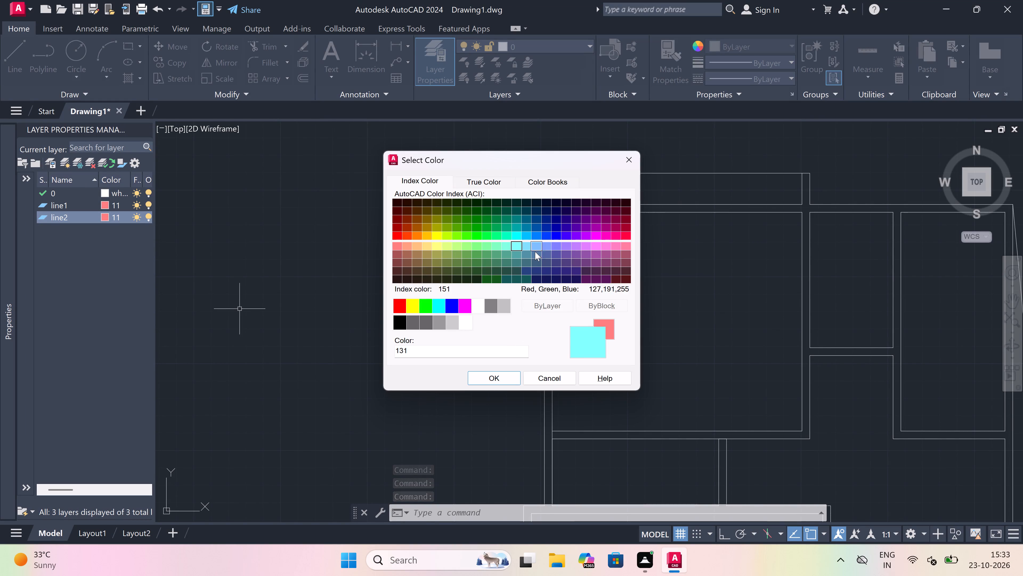
click(507, 246)
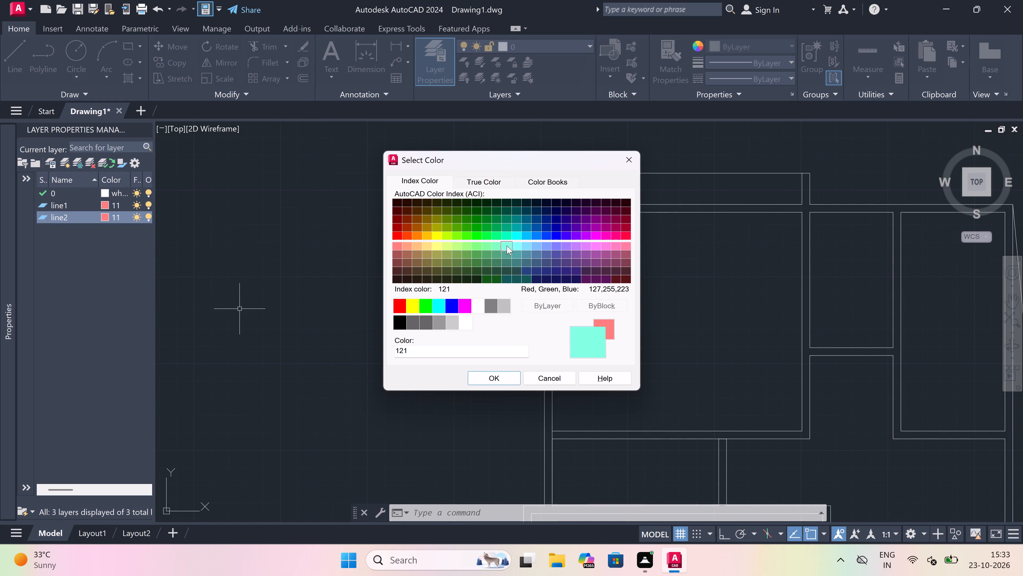
click(492, 378)
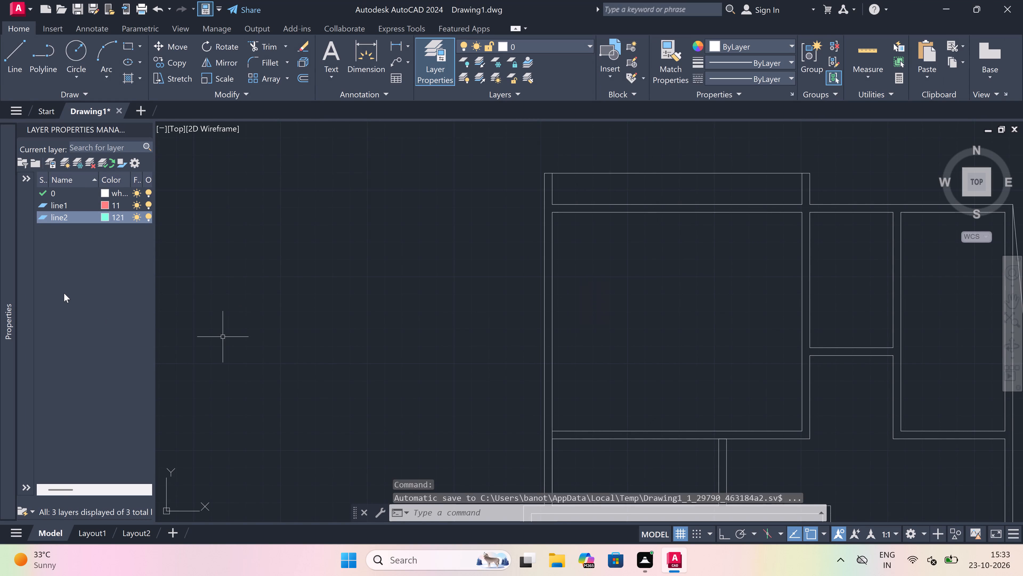
Create a new layer named line3 and set its colour to index 181.
right_click(64, 293)
click(129, 257)
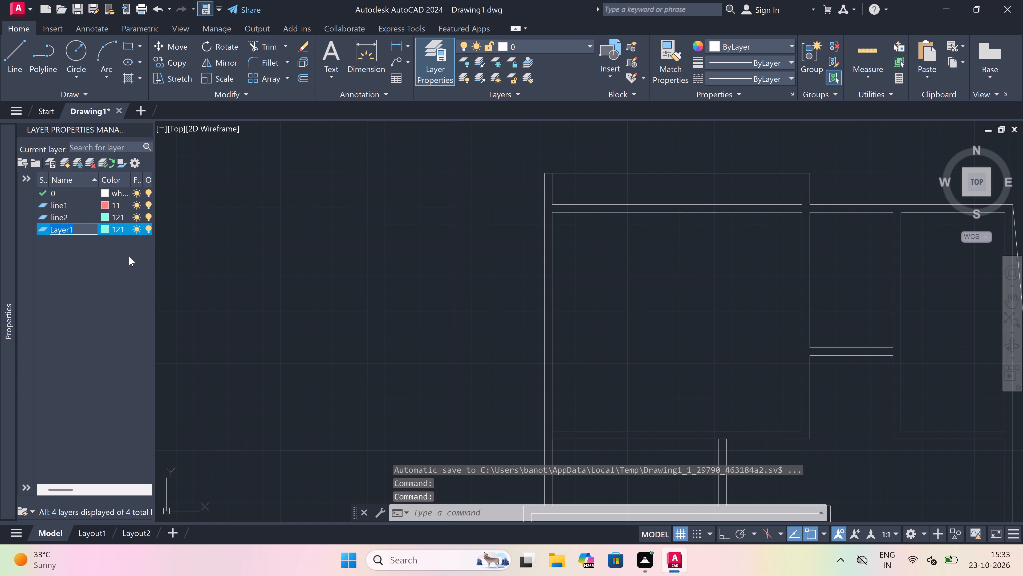
key(BackSpace)
text(lin)
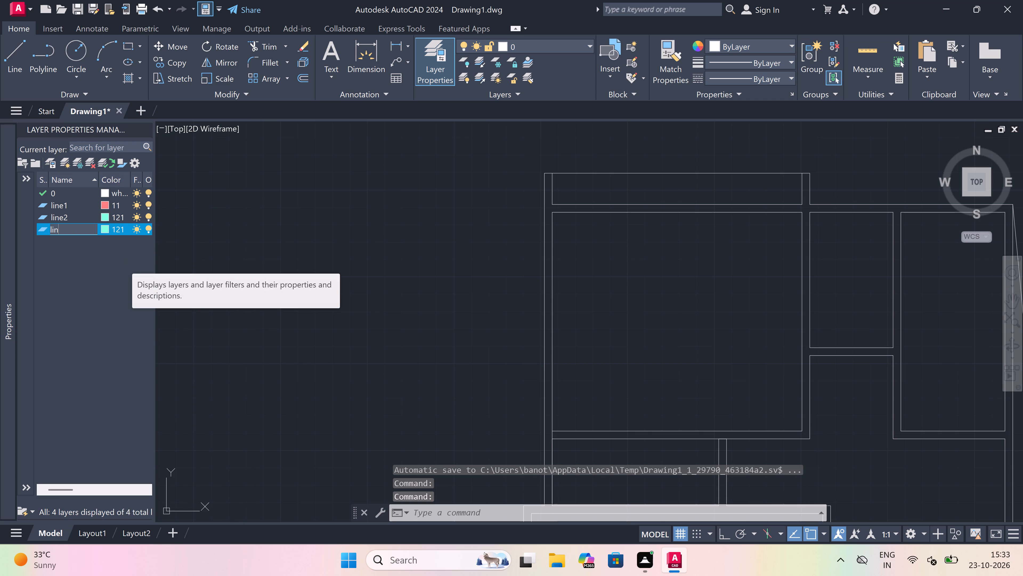
text(e3)
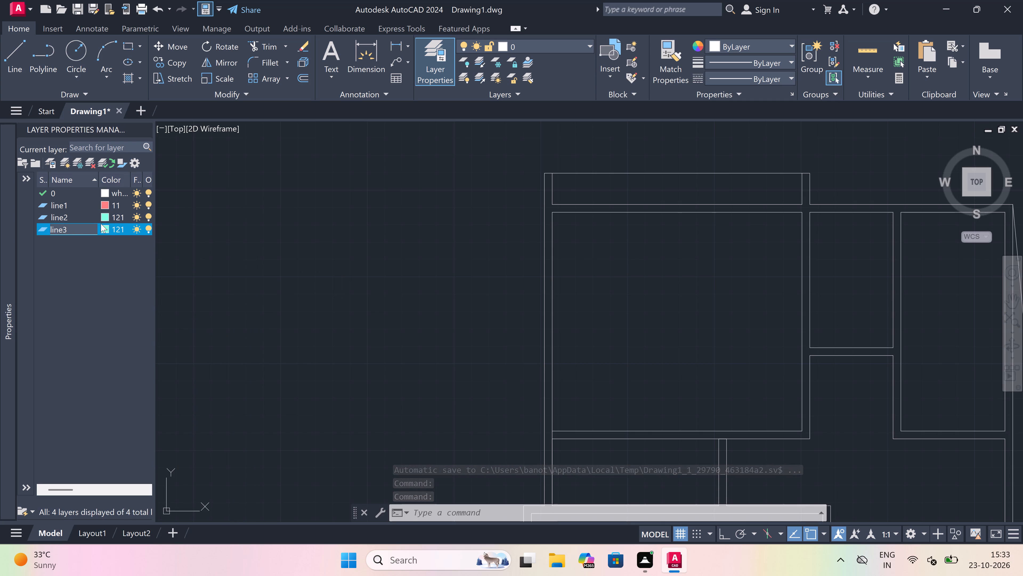
click(105, 227)
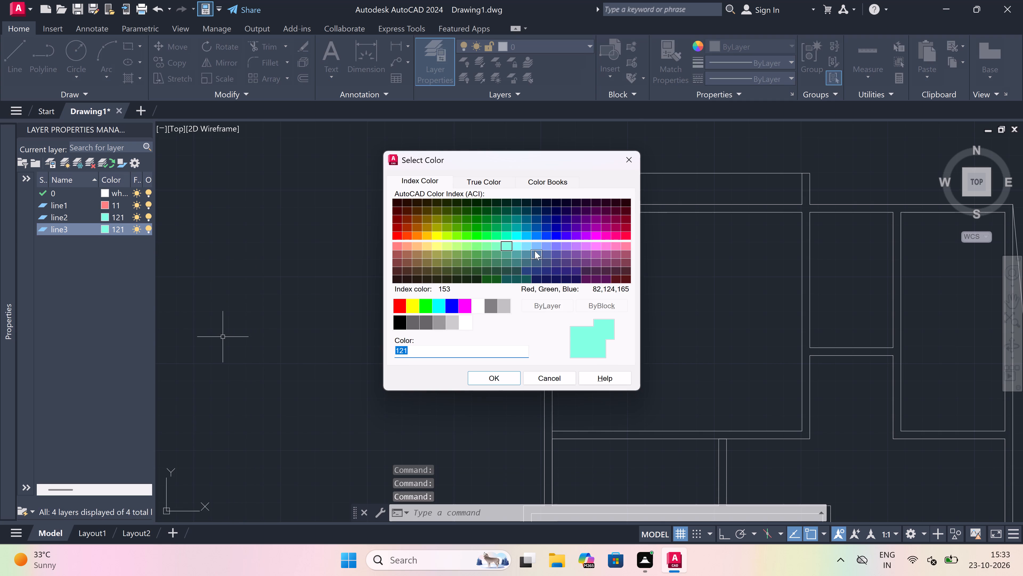
click(570, 242)
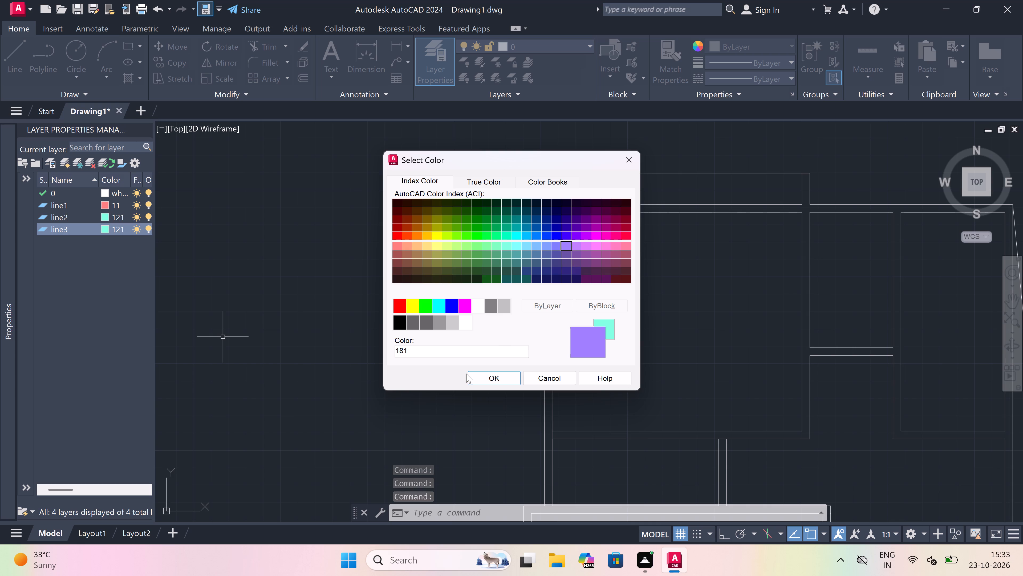
click(470, 374)
Create a new layer named line4, set its colour to index 81, and close the layer manager.
right_click(78, 267)
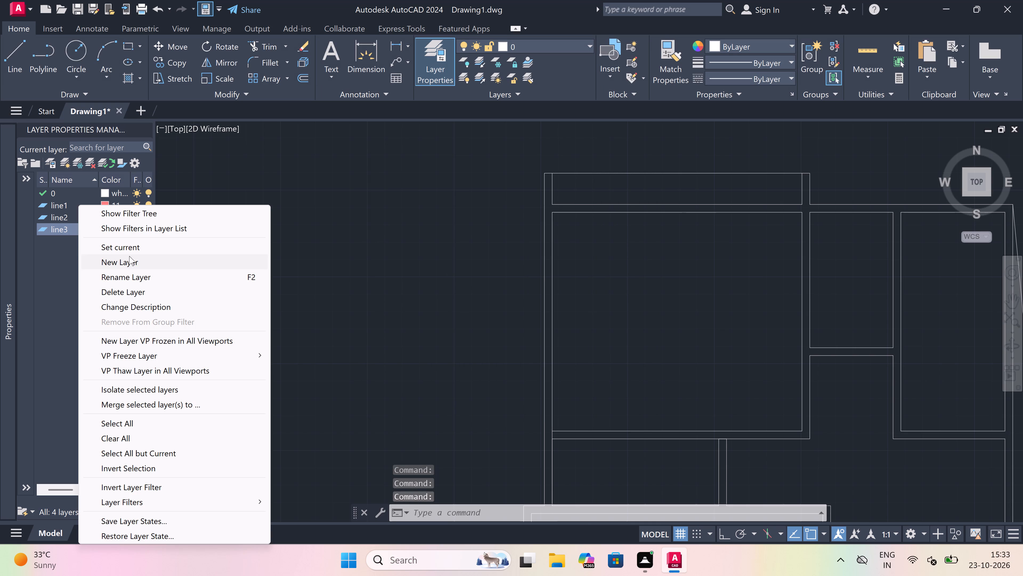
click(185, 257)
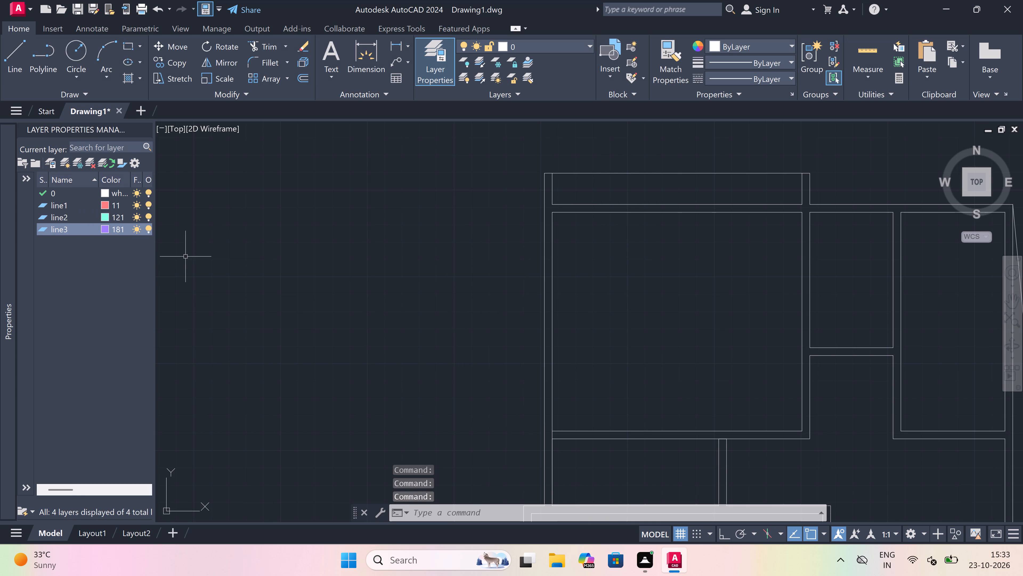
key(BackSpace)
text(lin)
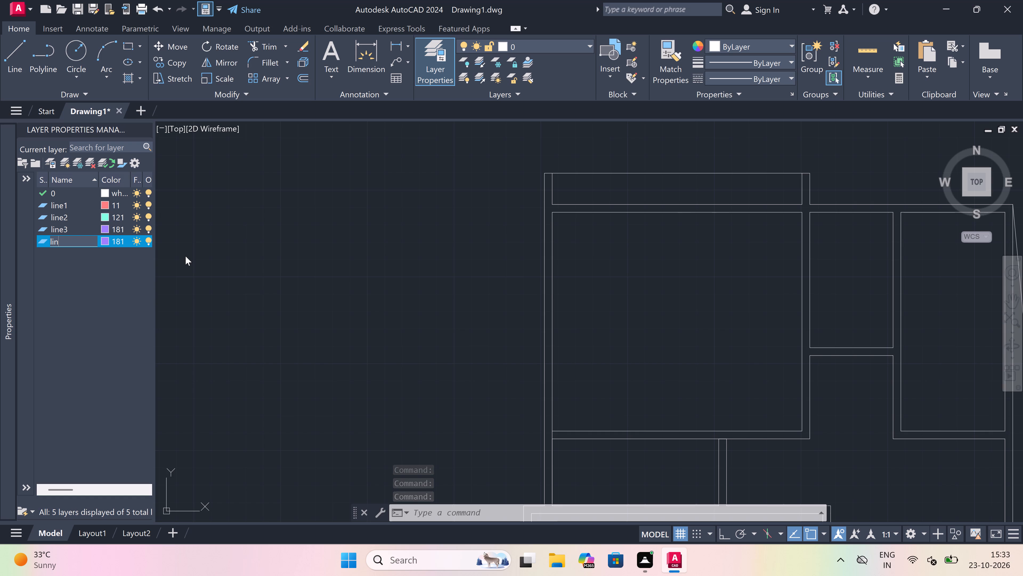
text(e4)
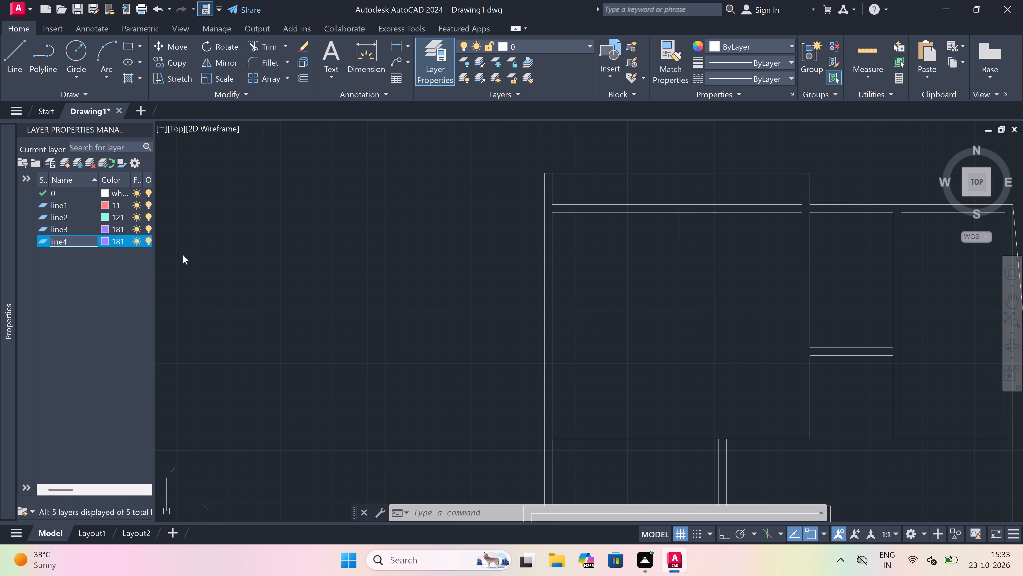
click(107, 239)
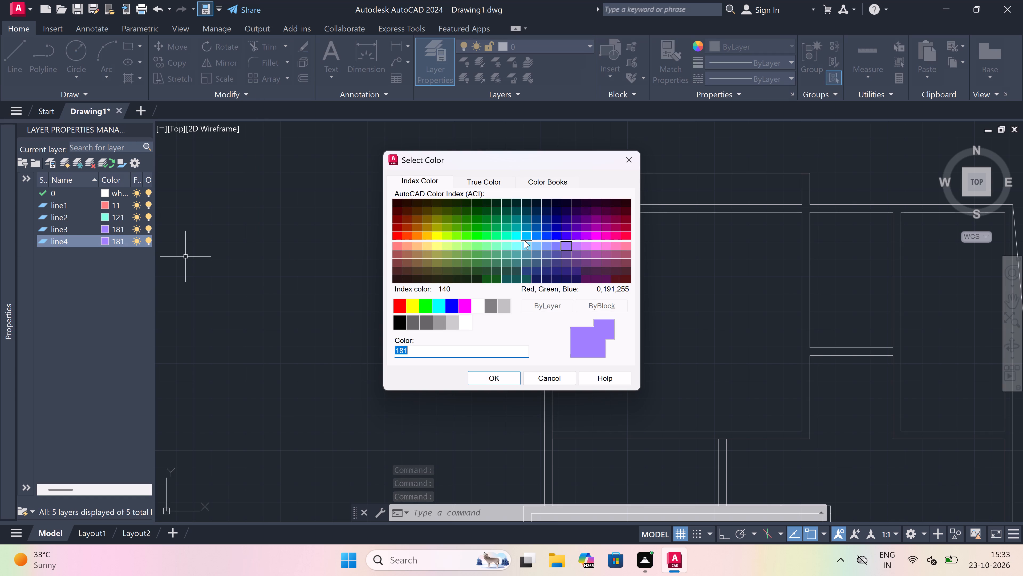
click(459, 245)
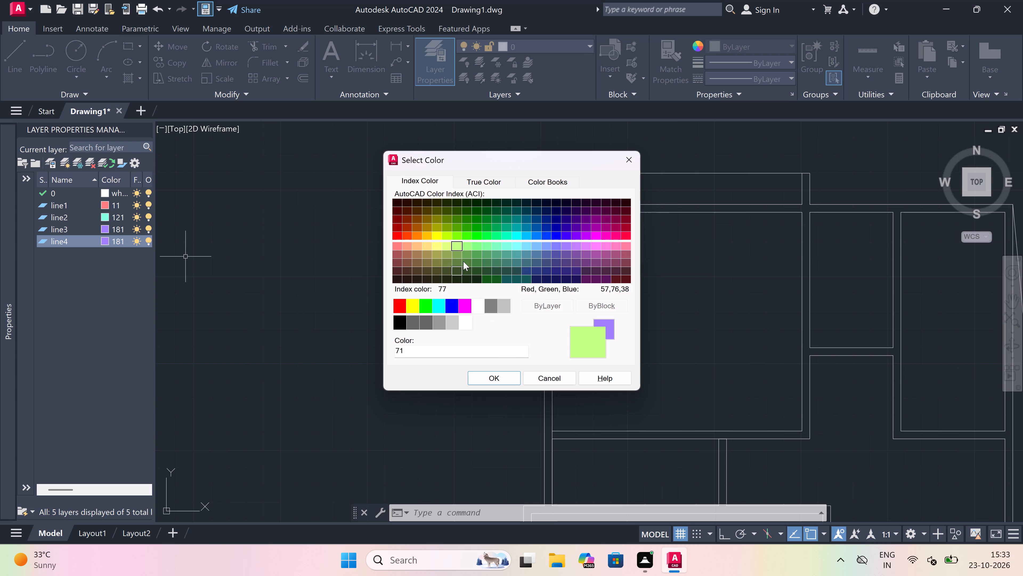
click(467, 245)
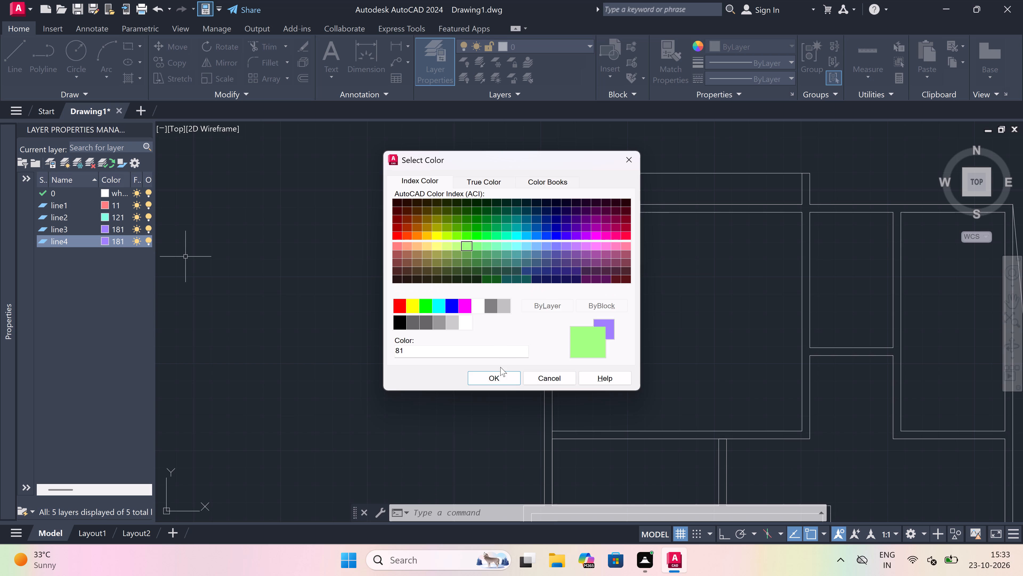
click(458, 234)
click(448, 235)
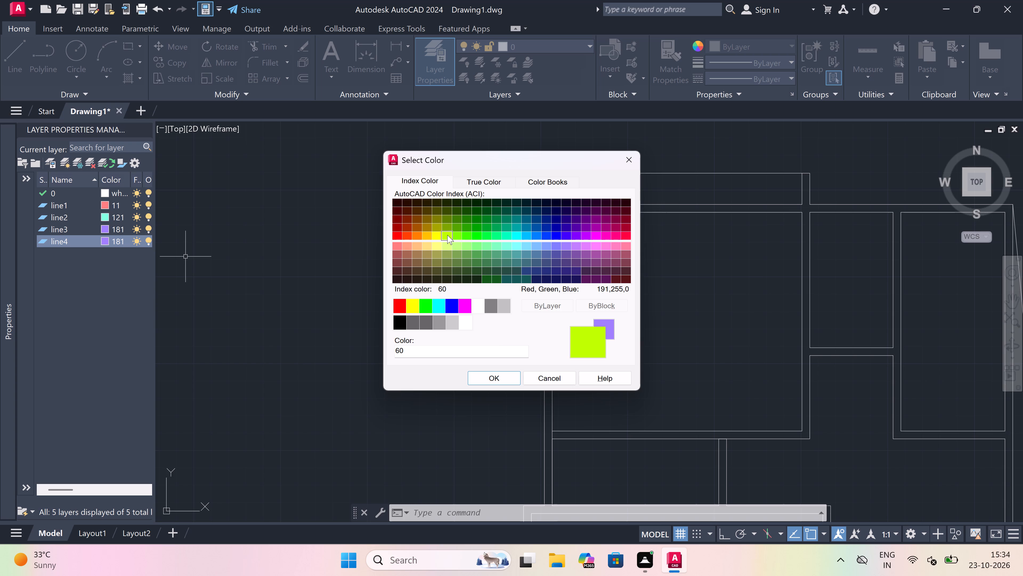
click(435, 247)
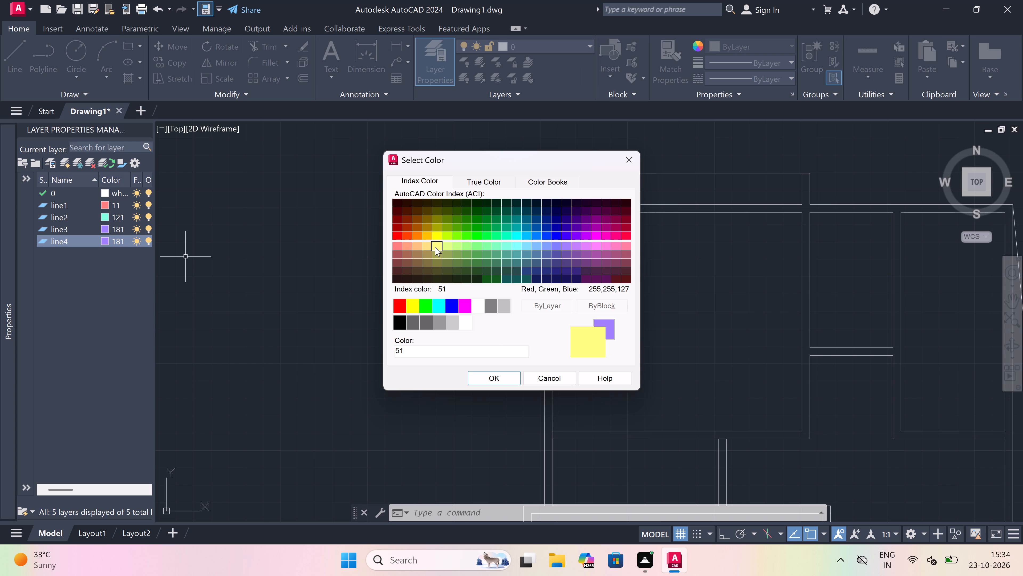
click(444, 234)
click(448, 226)
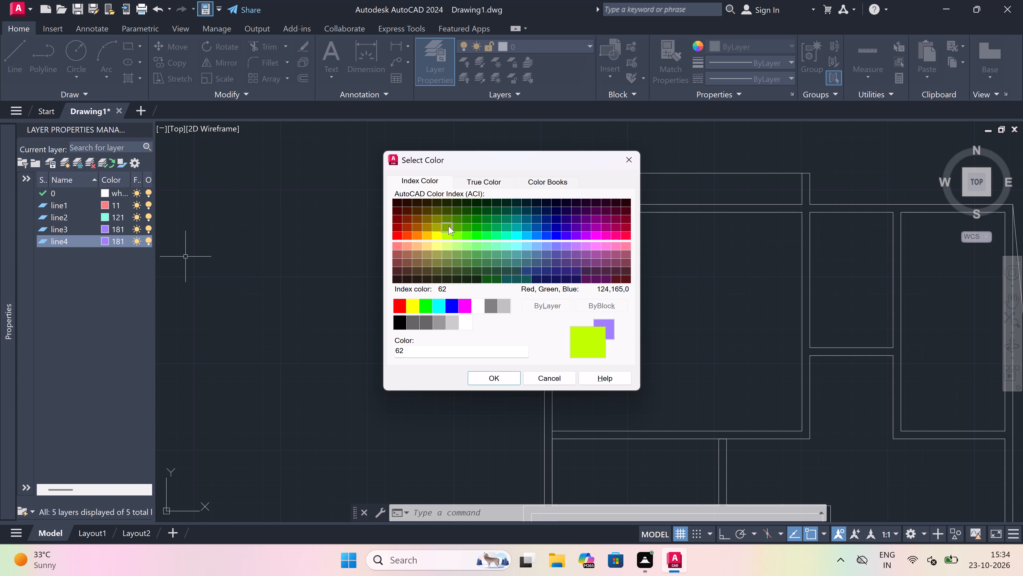
click(449, 218)
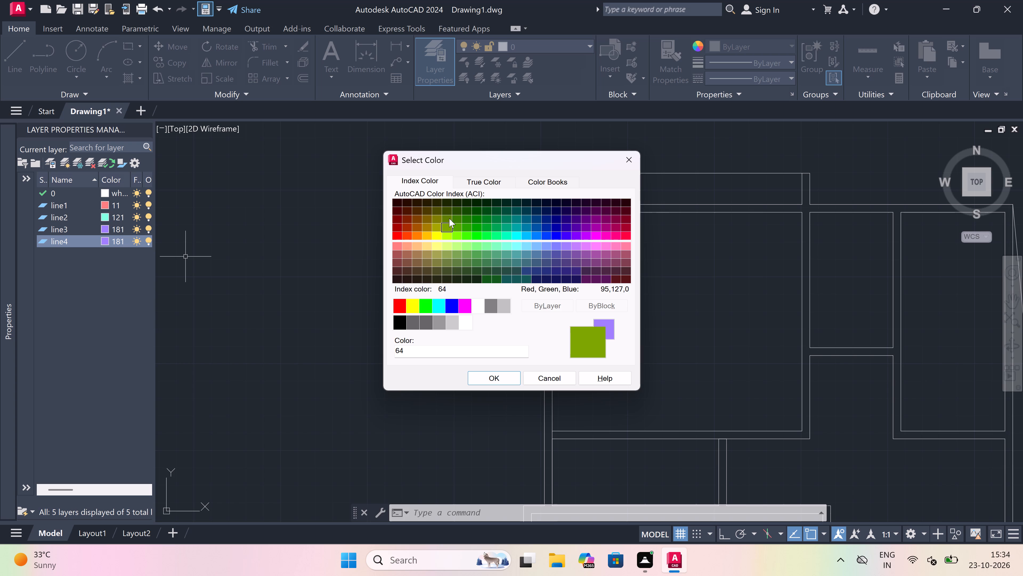
click(439, 218)
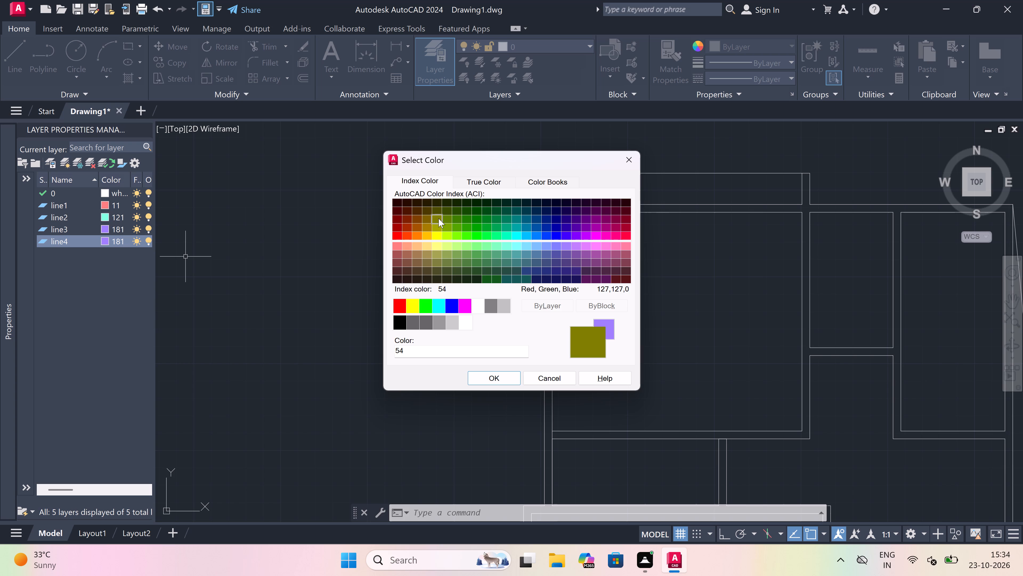
click(424, 220)
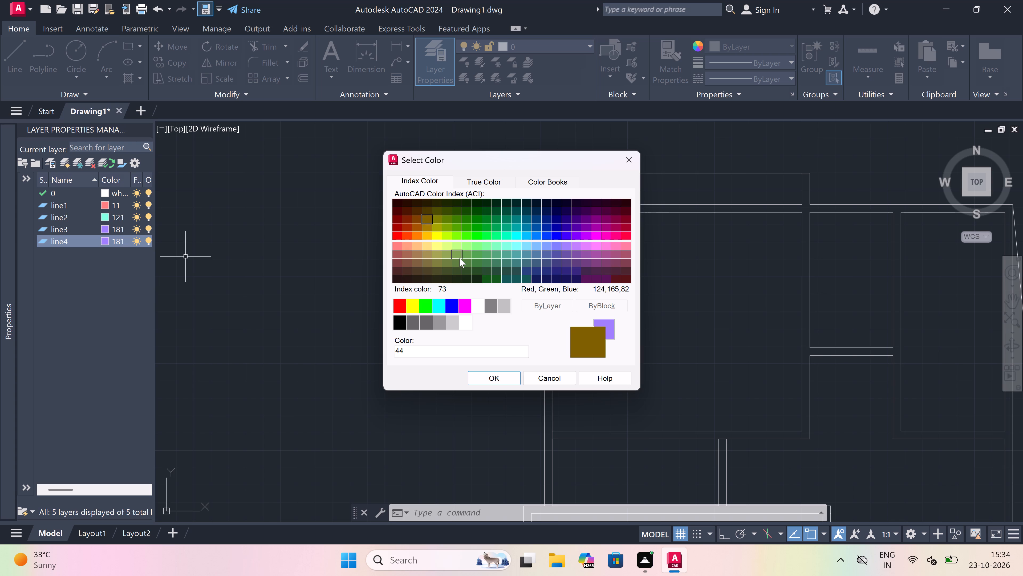
click(460, 257)
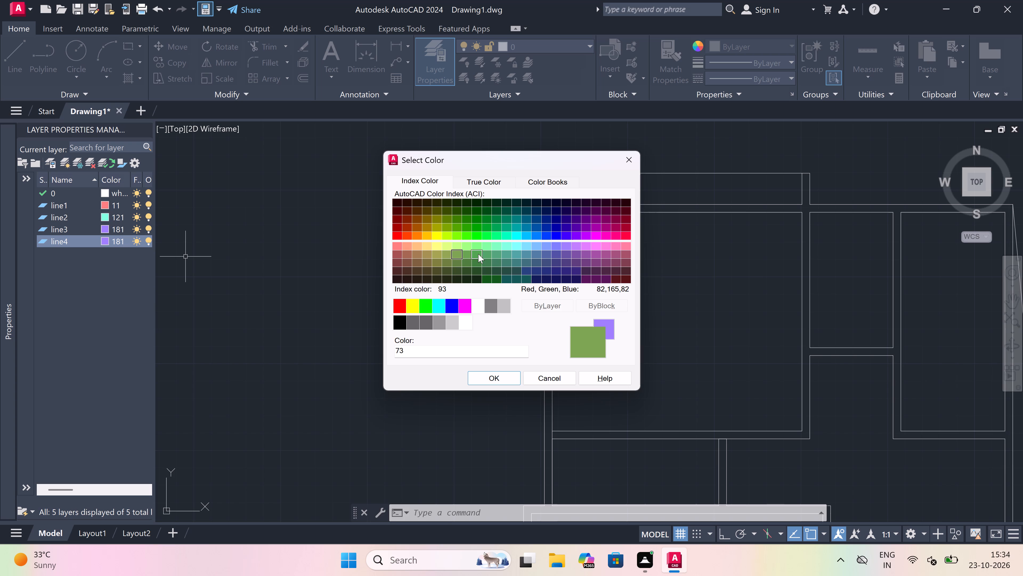
click(478, 254)
click(469, 245)
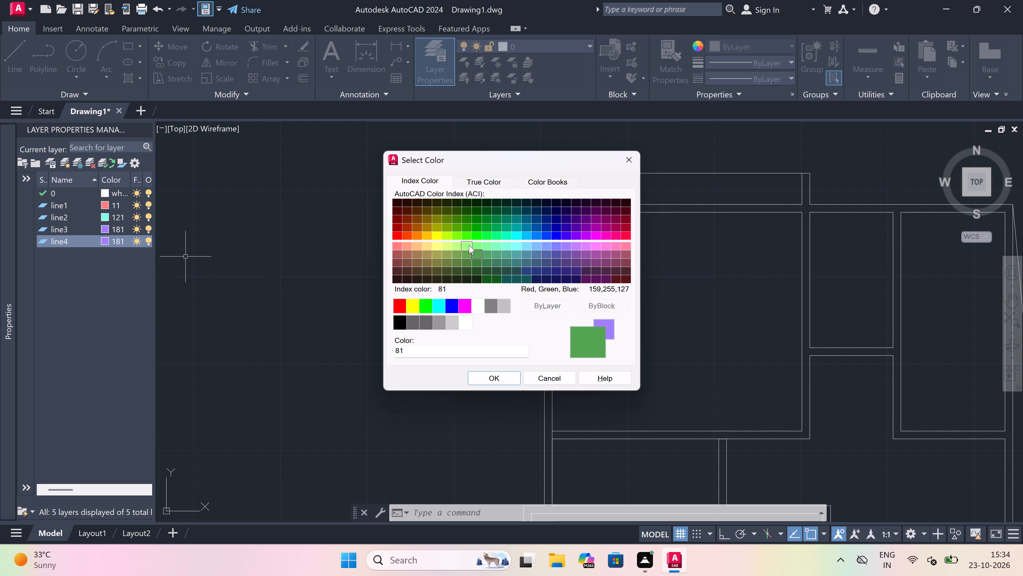
click(475, 246)
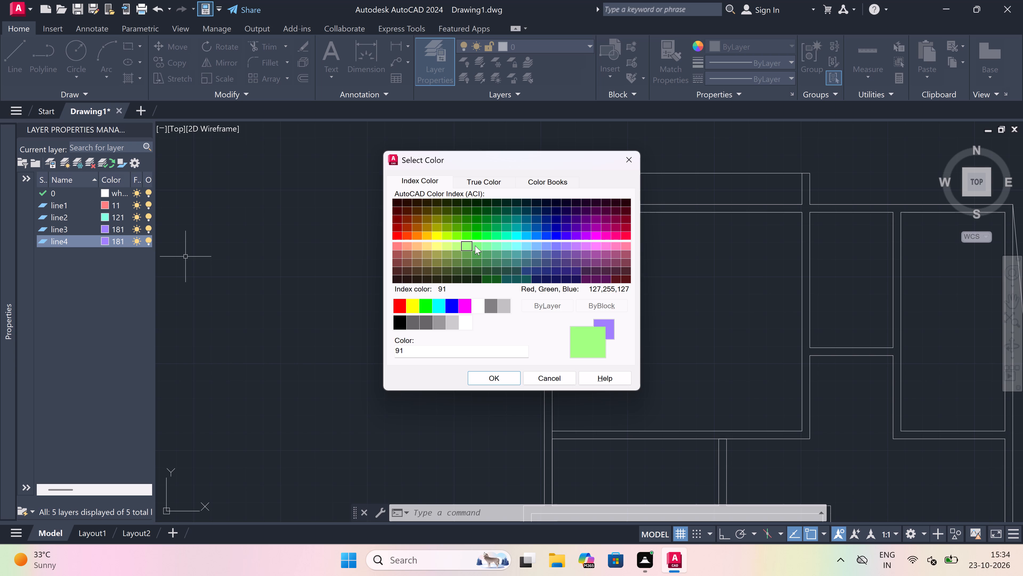
click(468, 245)
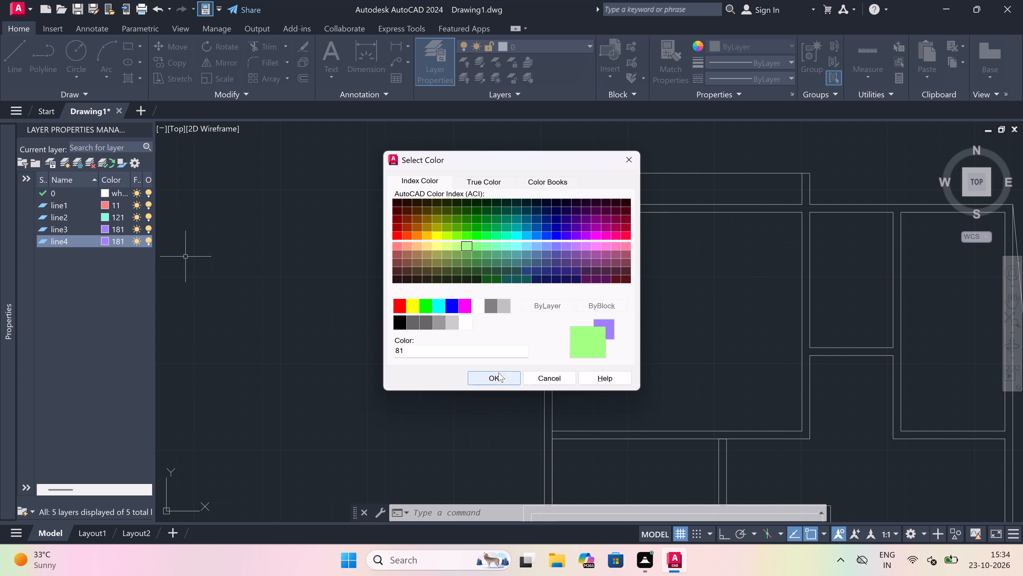
click(490, 374)
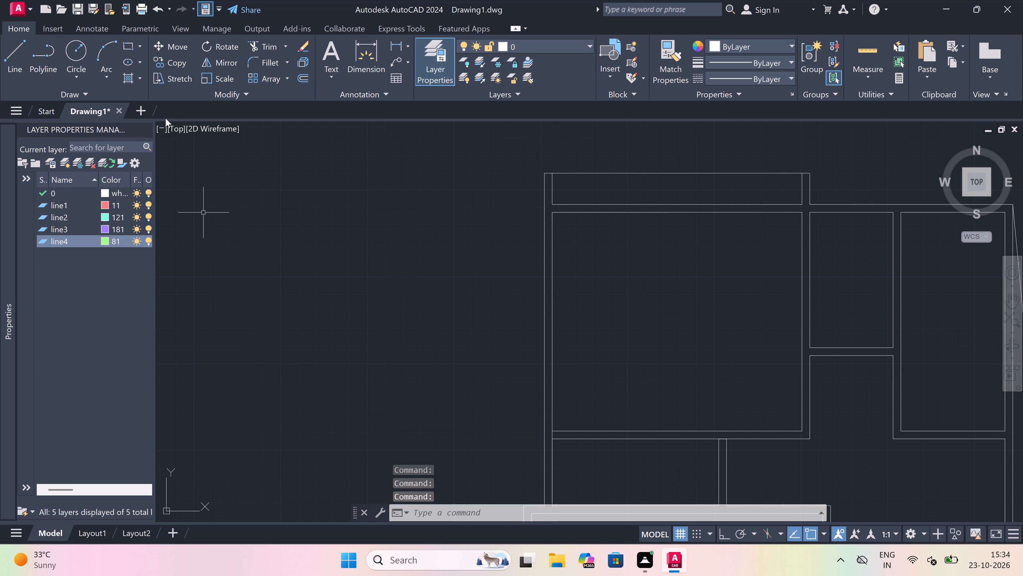
click(144, 130)
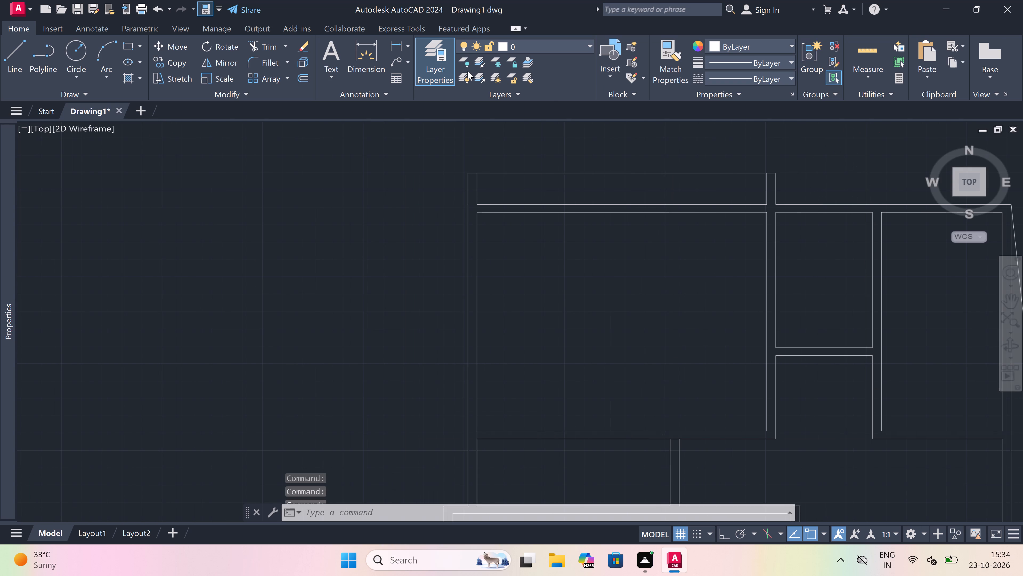
Make line1 the current layer and draw a short line across the top-left room's right wall, just above its bottom-right inner corner.
click(542, 48)
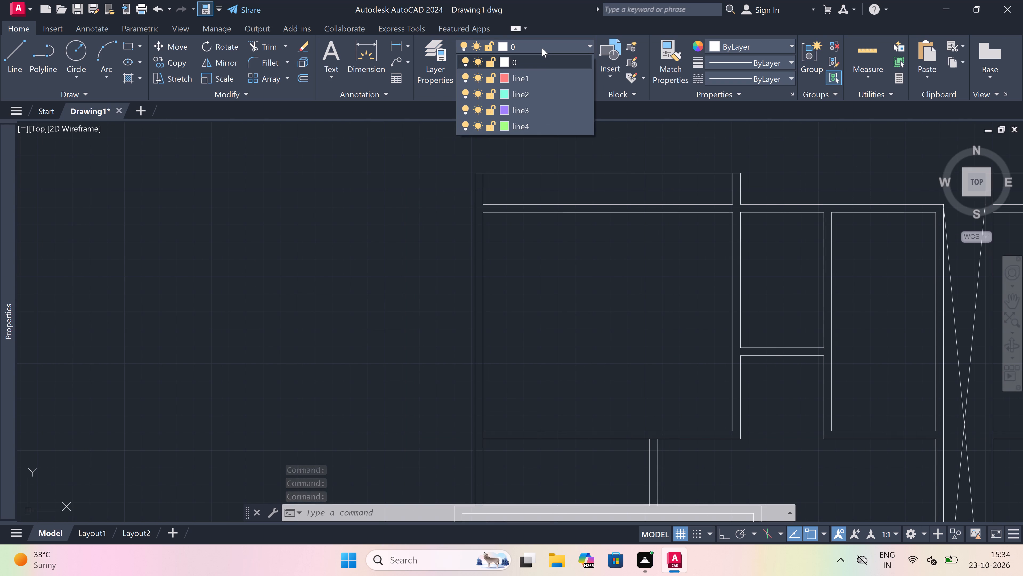
click(546, 80)
scroll(528, 183, down, 3)
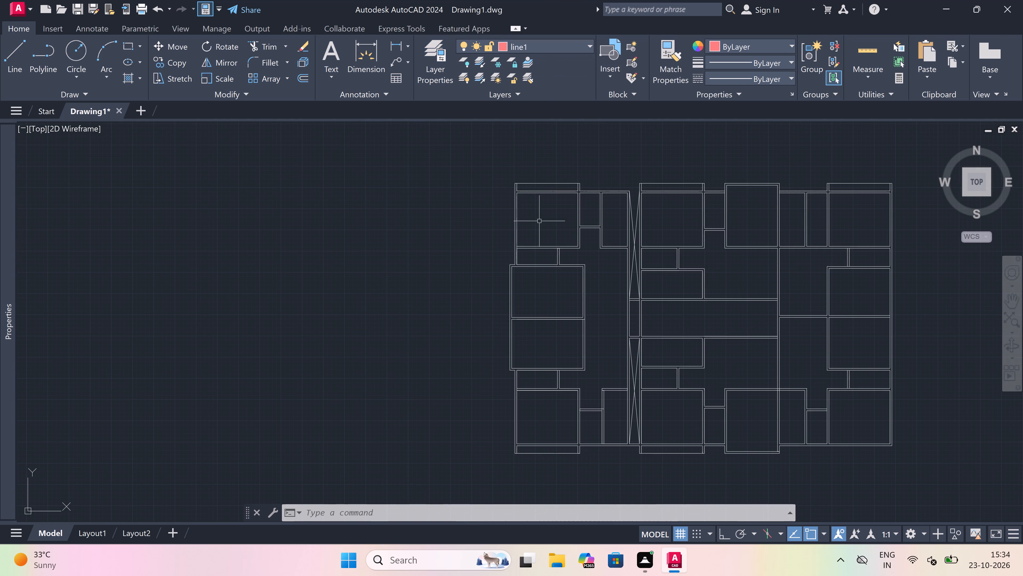
scroll(591, 258, up, 1)
scroll(563, 232, up, 3)
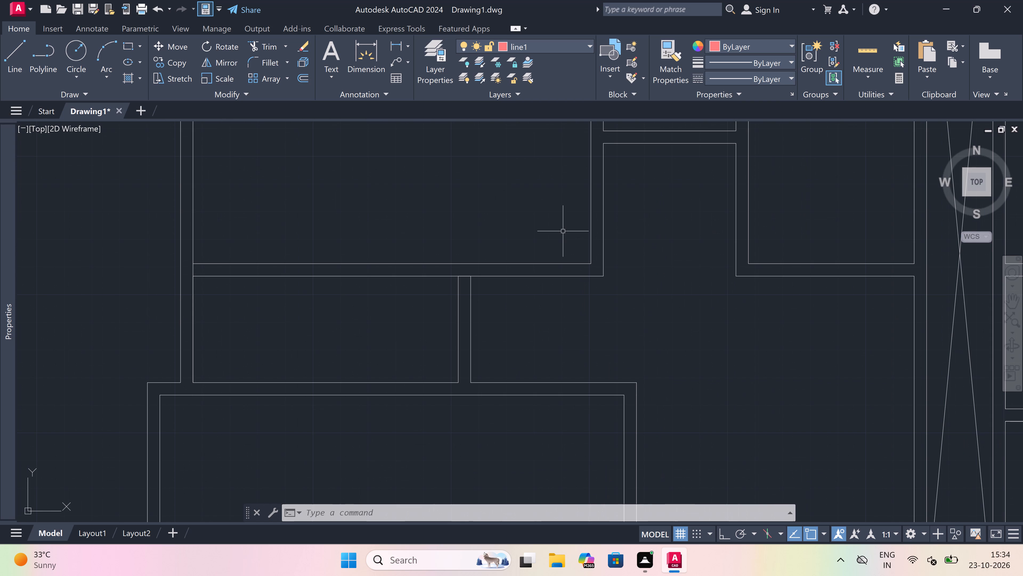
text(l)
key(space)
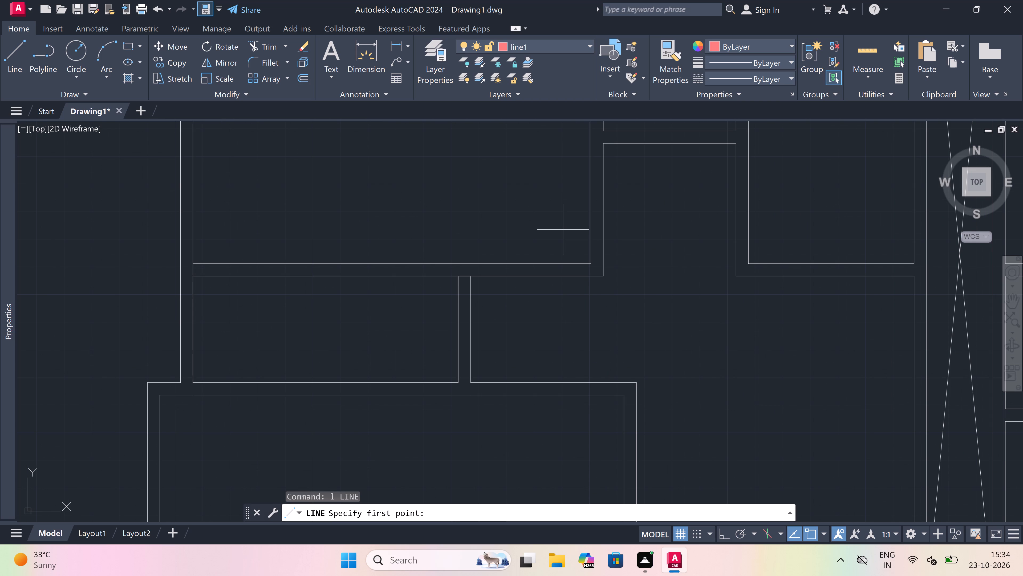
scroll(586, 217, up, 3)
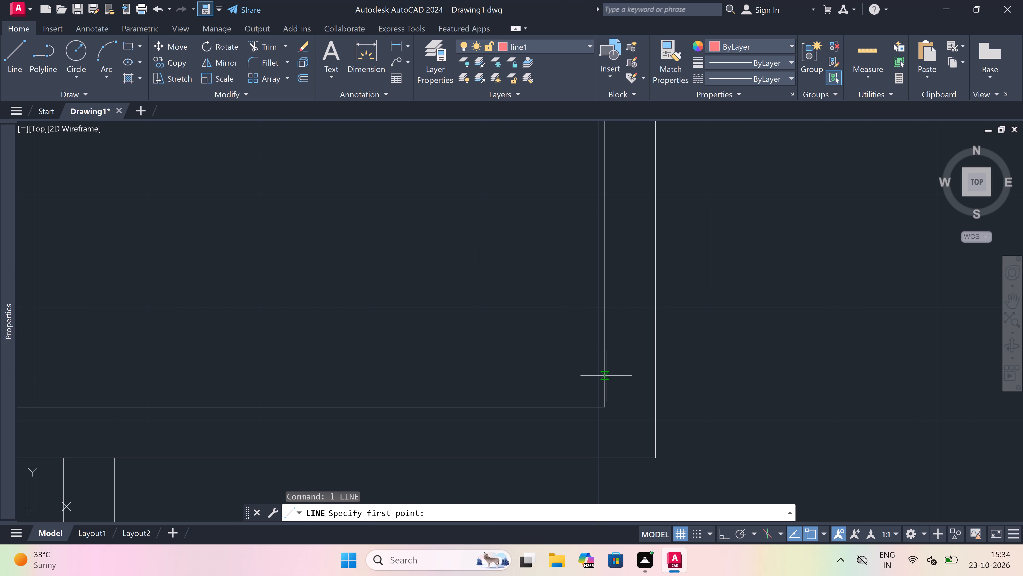
drag(601, 371, 611, 369)
drag(656, 373, 653, 373)
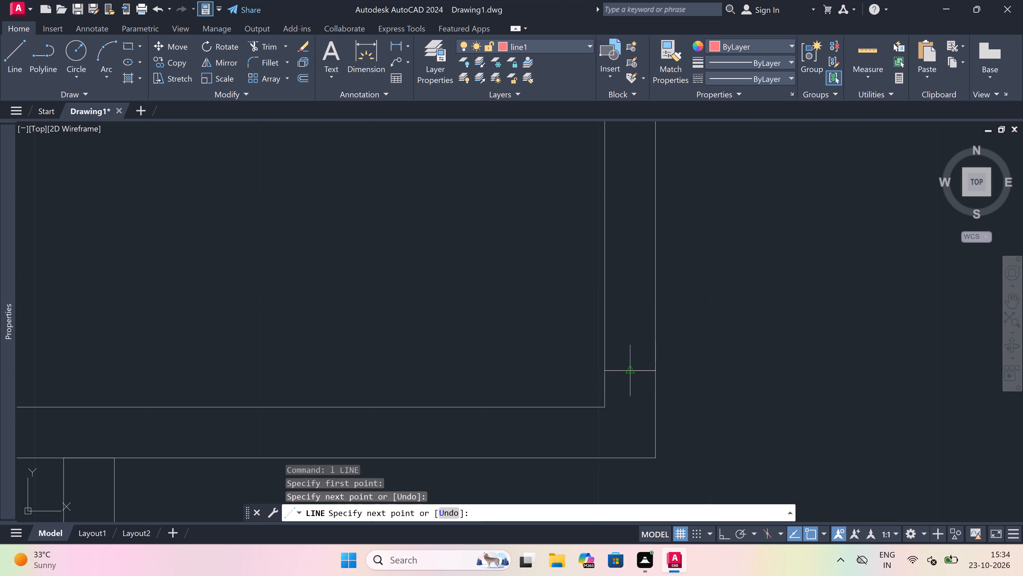
With Ortho on, continue from the jamb line's midpoint 2" up the wall and 3' left into the top-left room.
drag(630, 370, 631, 350)
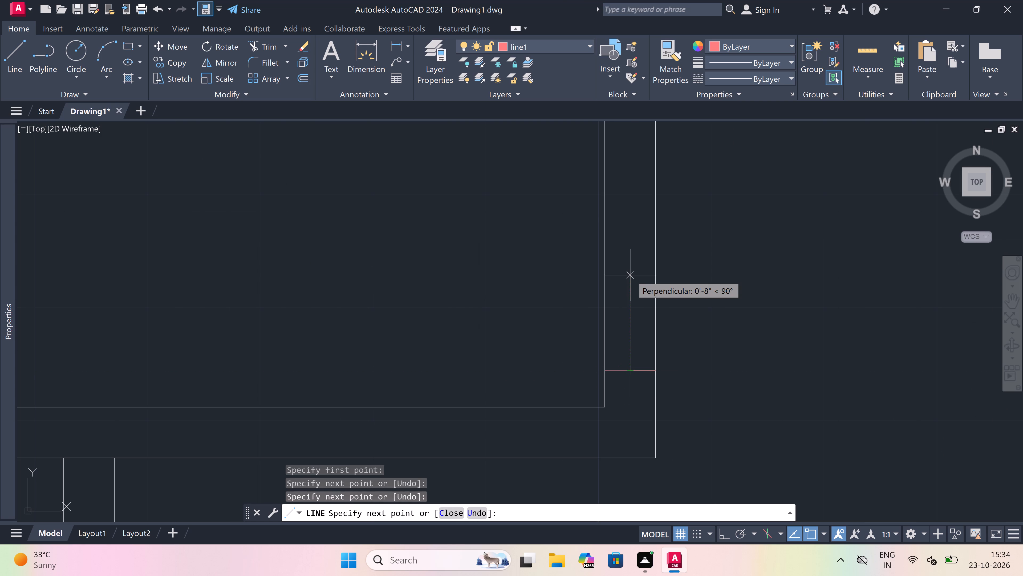
key(F8)
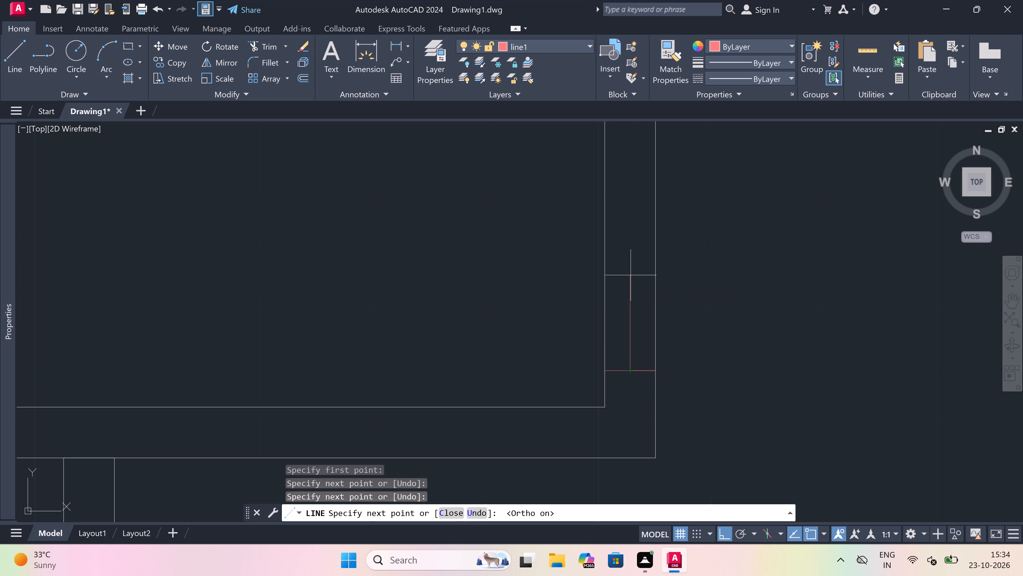
key(2)
key(shift+quotedbl)
key(space)
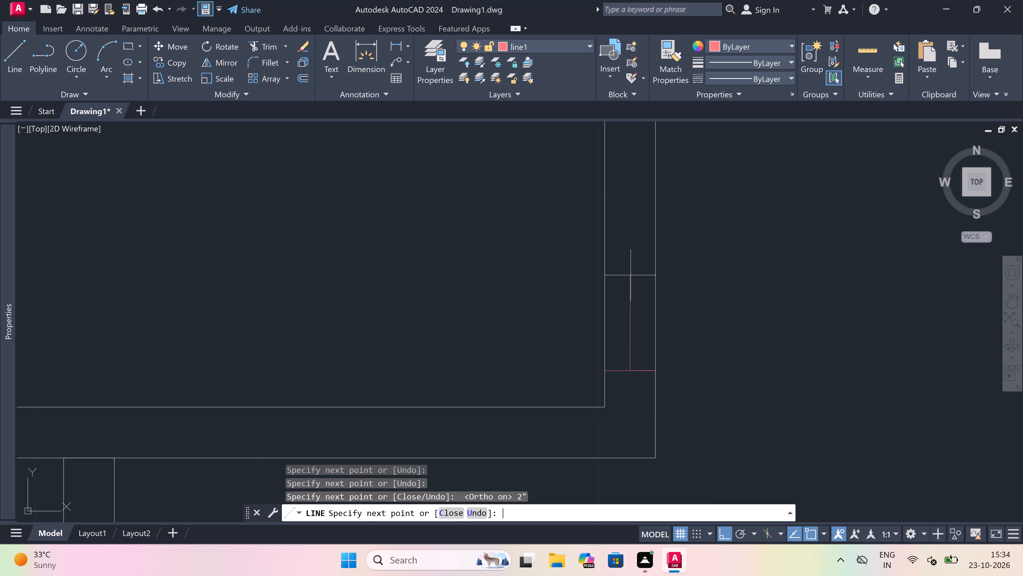
text(3')
key(space)
key(Escape)
Draw the upper jamb line across the same wall above the door leaf, with a 2" stub down from its midpoint.
key(space)
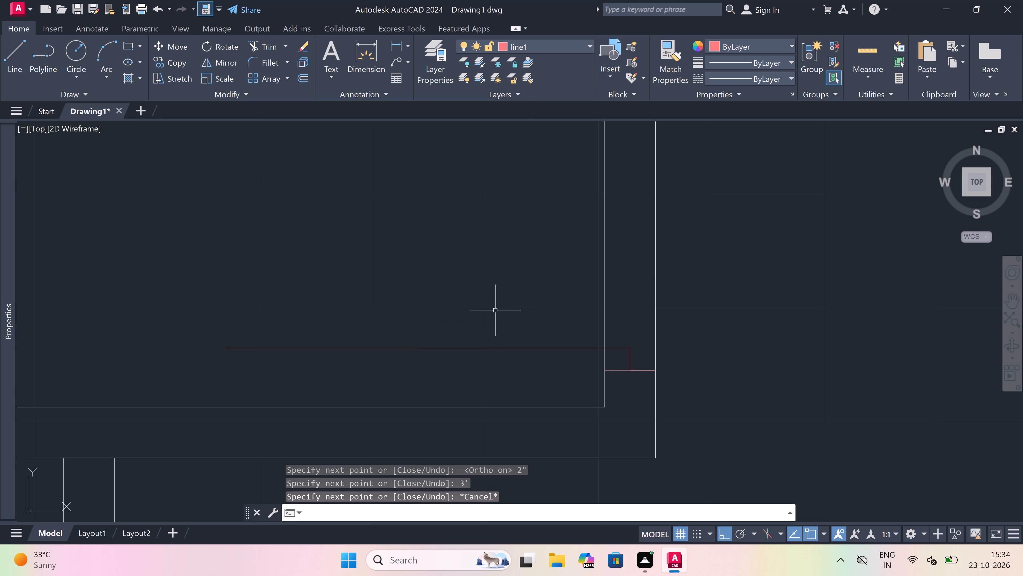
scroll(495, 310, down, 5)
scroll(516, 247, up, 2)
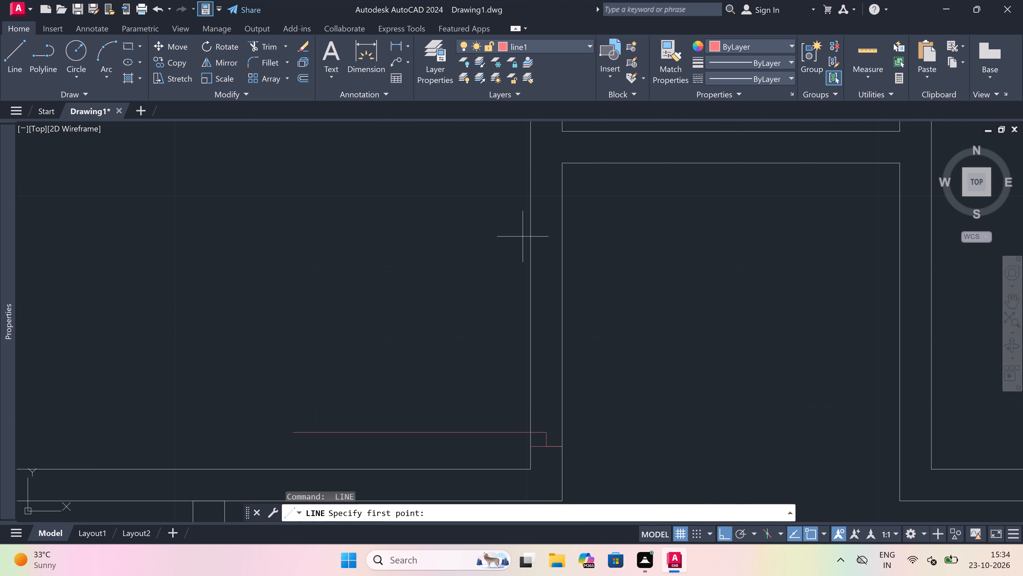
click(531, 232)
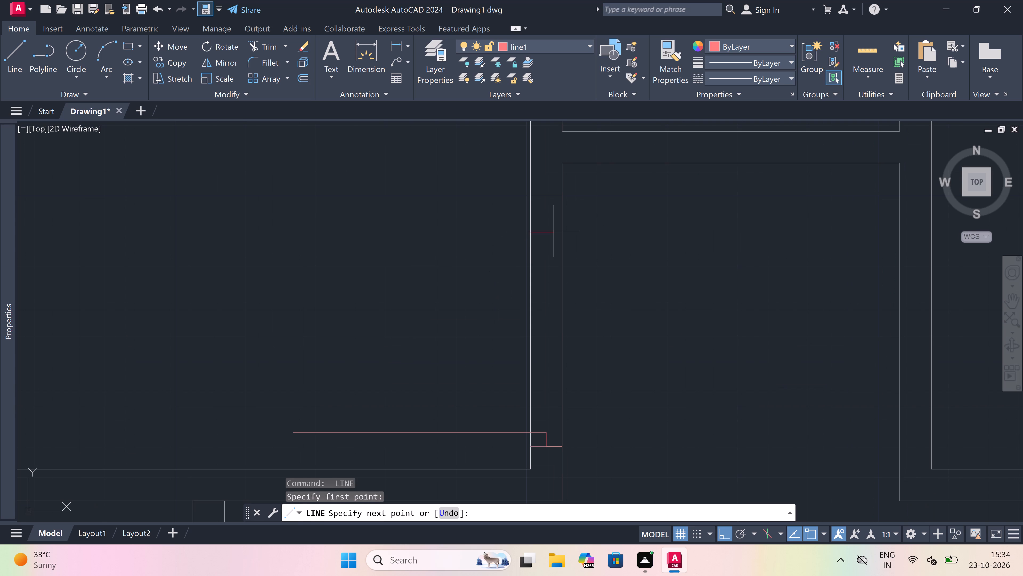
click(564, 231)
click(548, 229)
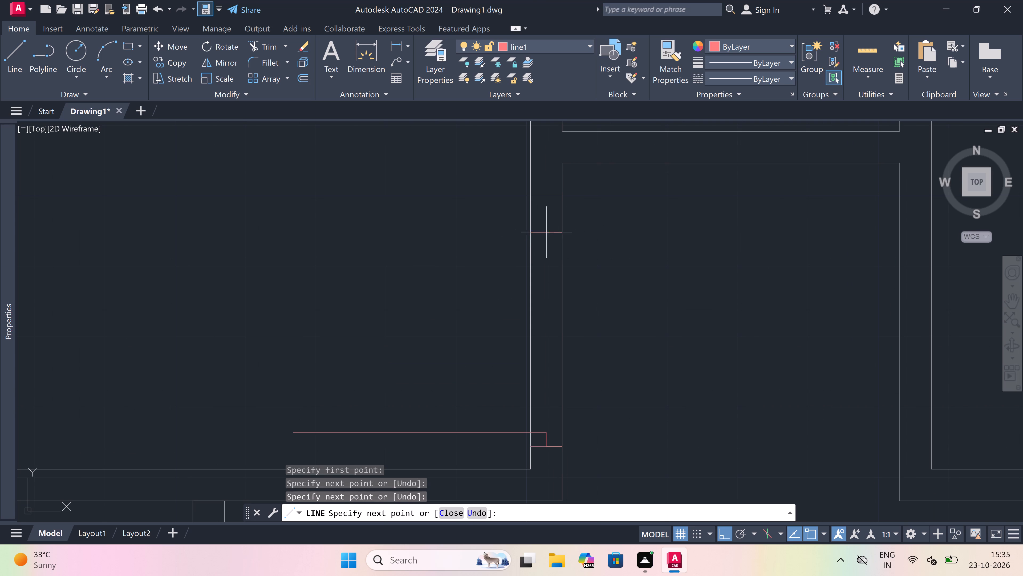
text(2")
key(space)
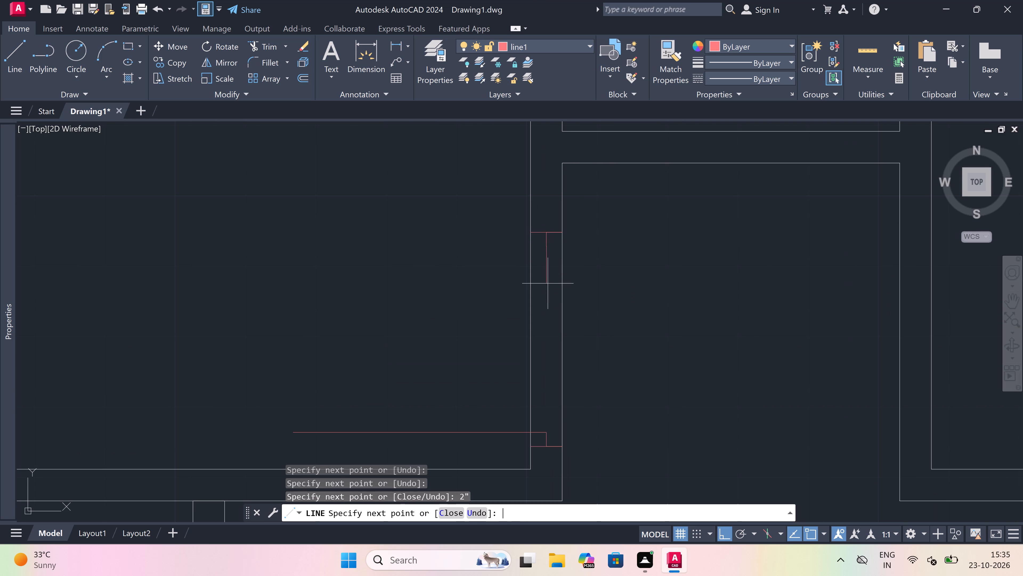
key(Escape)
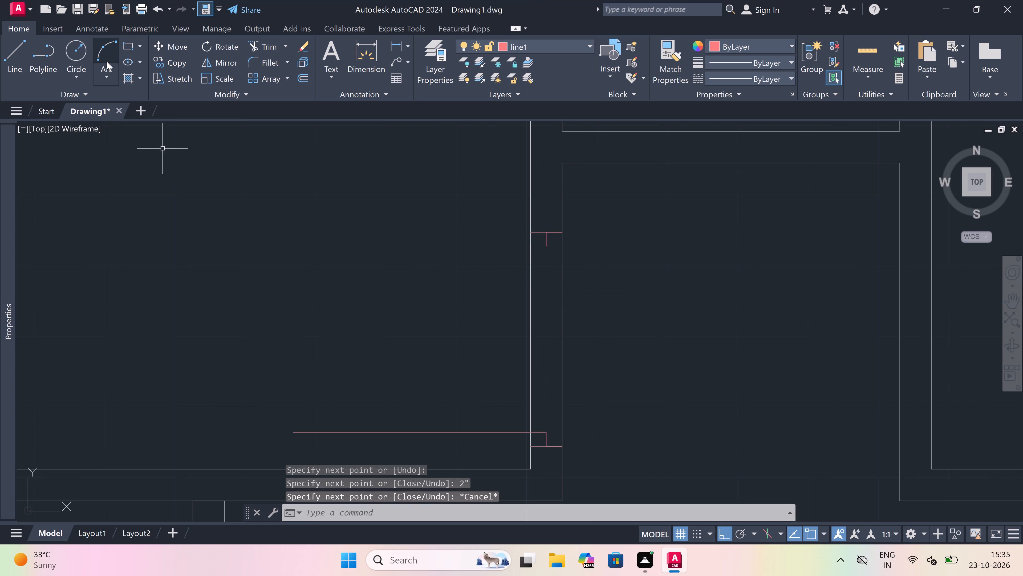
Draw a Start, End, Direction arc from the free end of the 3' door leaf to the upper jamb's stub.
click(106, 62)
click(106, 70)
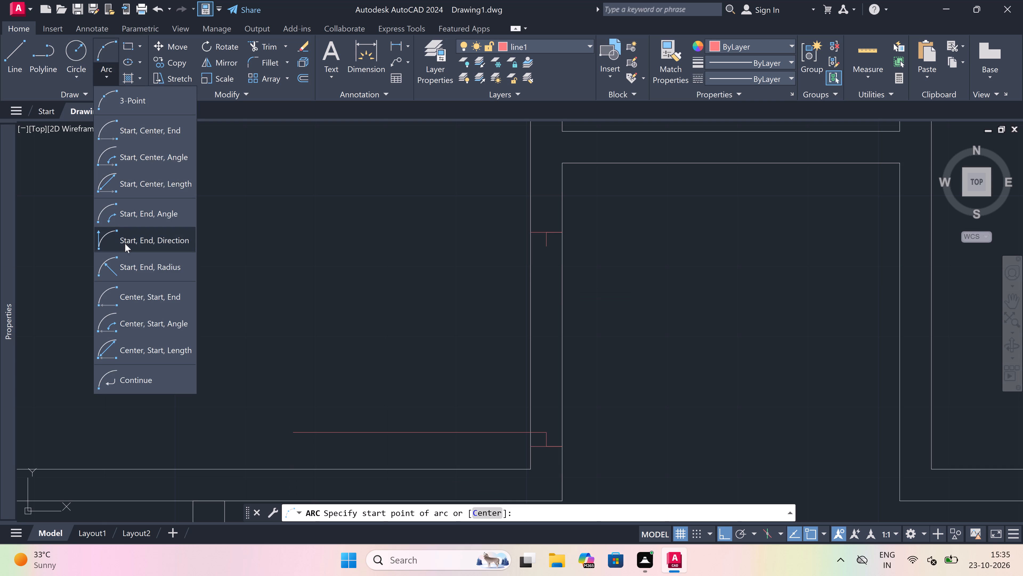
click(131, 235)
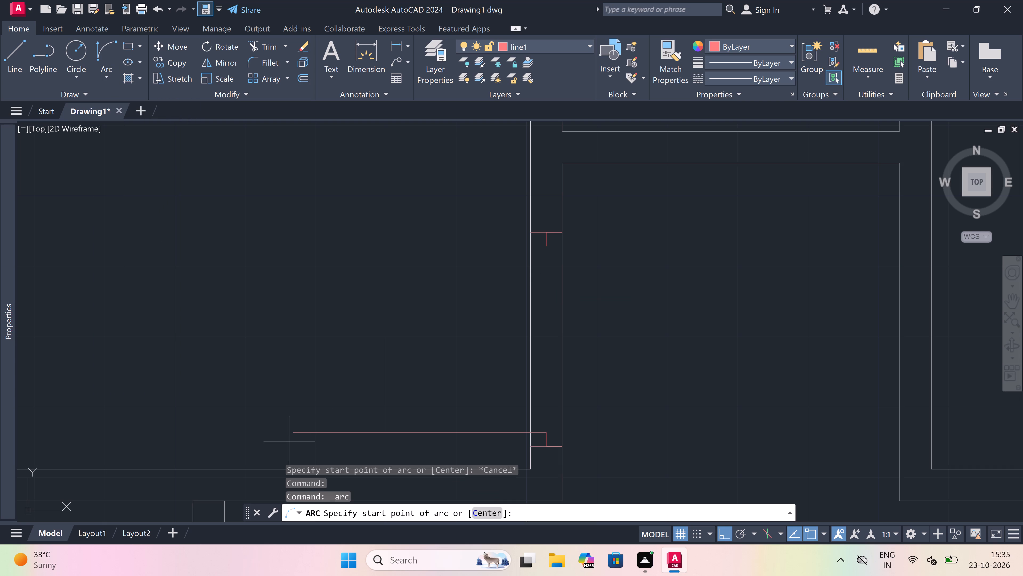
drag(295, 431, 304, 402)
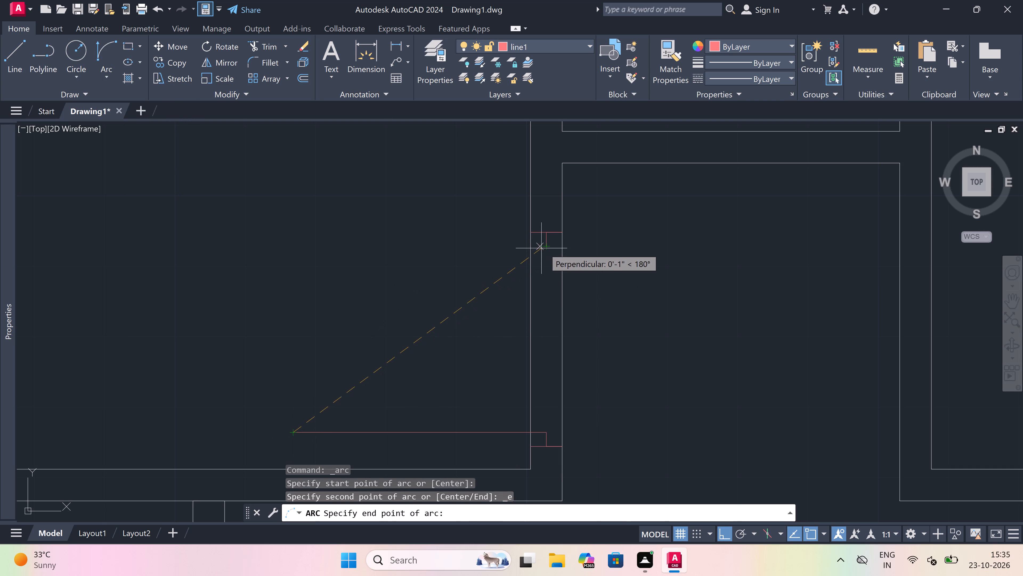
click(550, 248)
click(410, 227)
Trim both wall lines between the two jambs to open the 3' doorway.
text(tr)
key(space)
drag(480, 301, 484, 301)
click(656, 324)
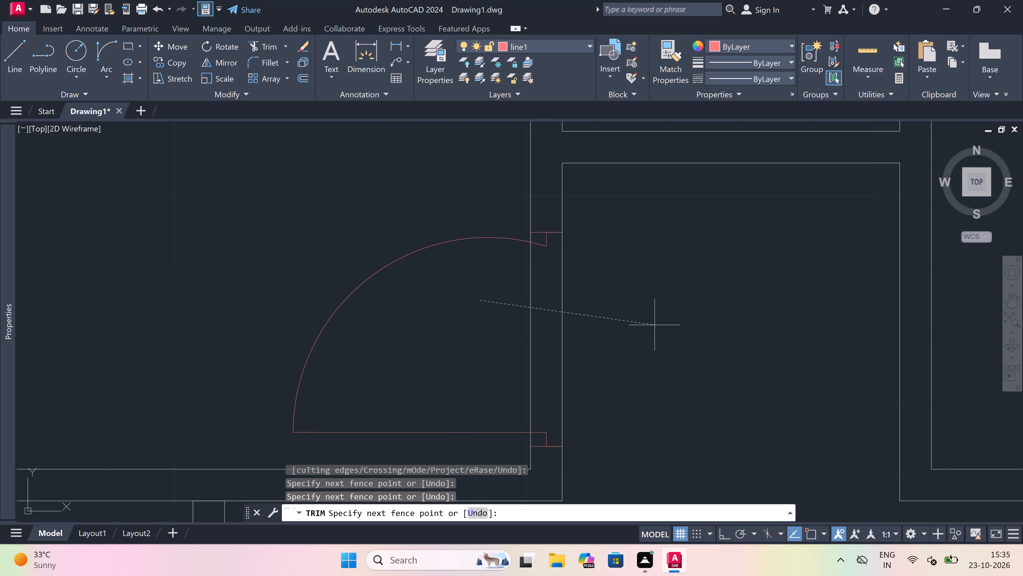
key(Escape)
Draw a jamb line across the wall just above the small adjoining room's bottom-left corner, continuing 2" up from its midpoint and 2' right.
key(l)
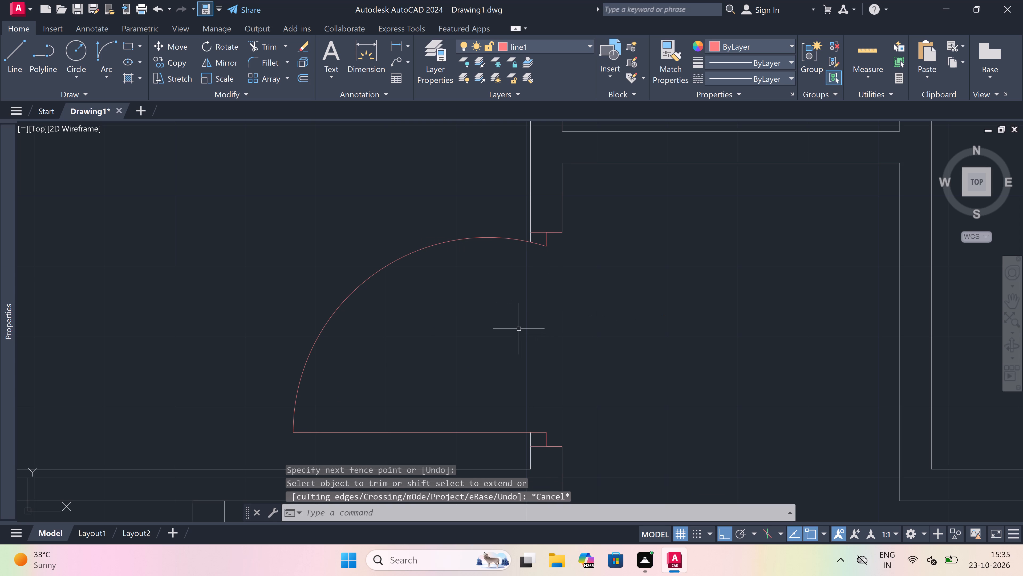
key(space)
scroll(519, 319, down, 4)
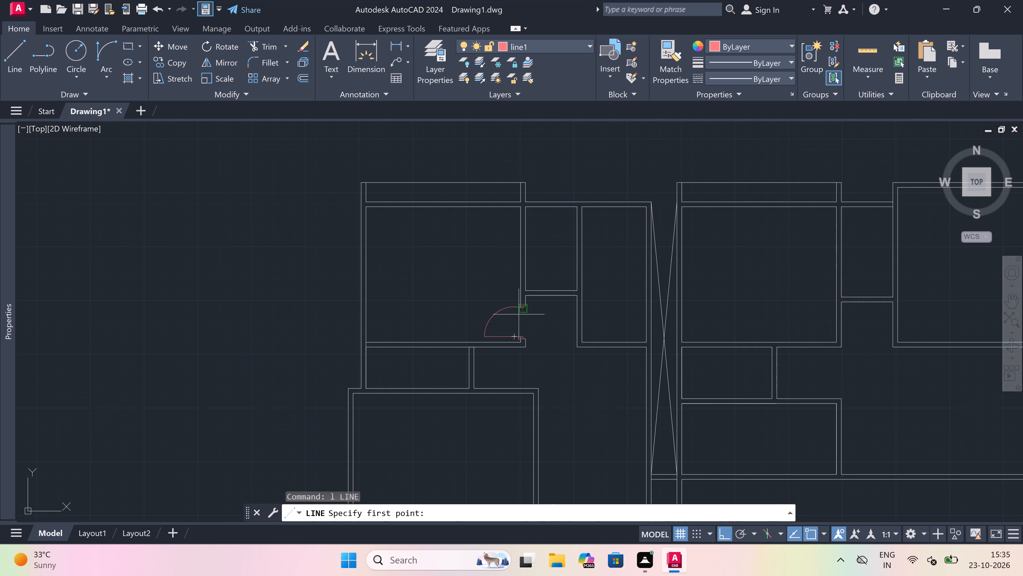
scroll(518, 271, up, 4)
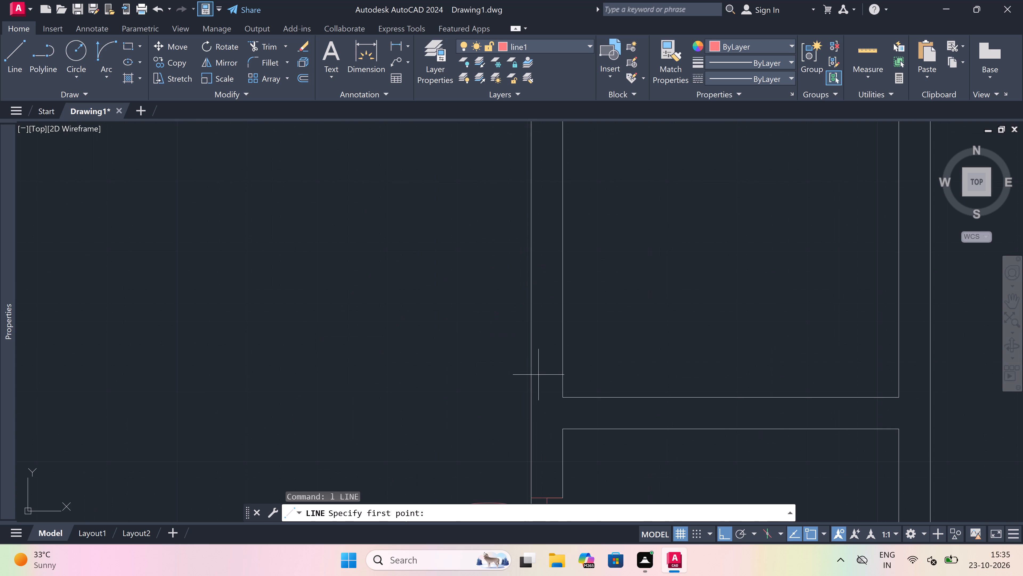
drag(532, 374, 538, 374)
click(566, 373)
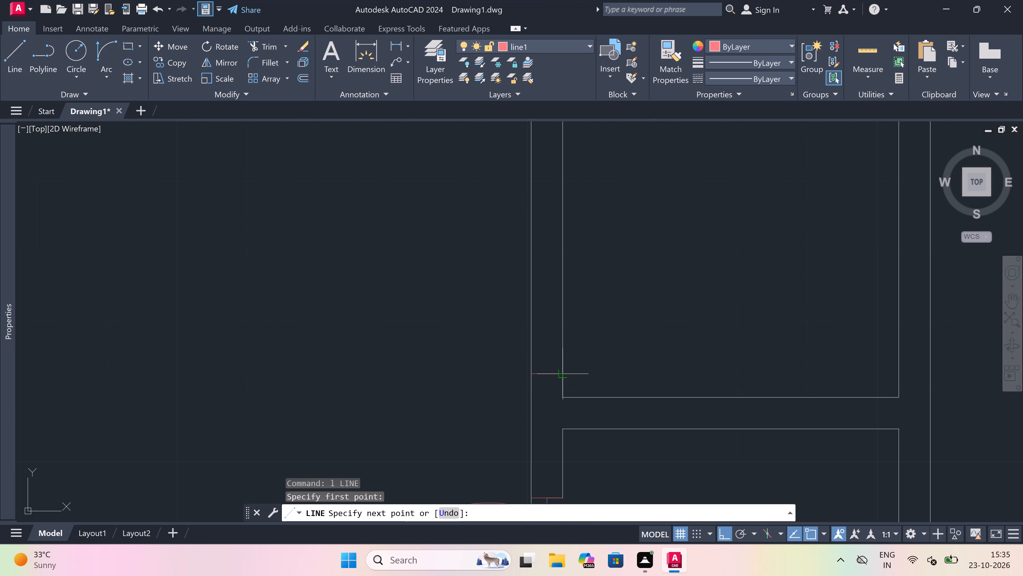
drag(544, 371, 544, 366)
text(2")
key(space)
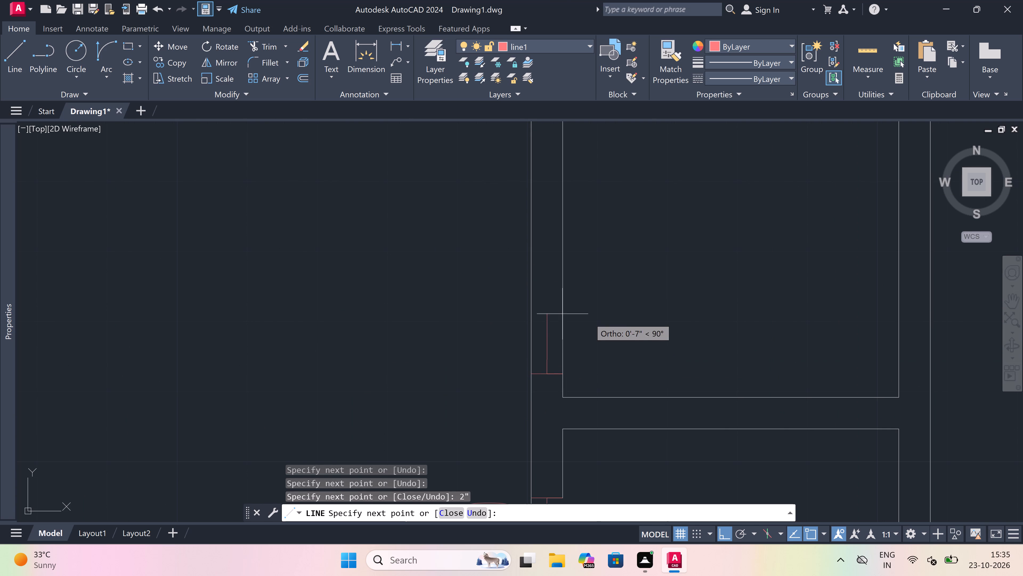
text(2')
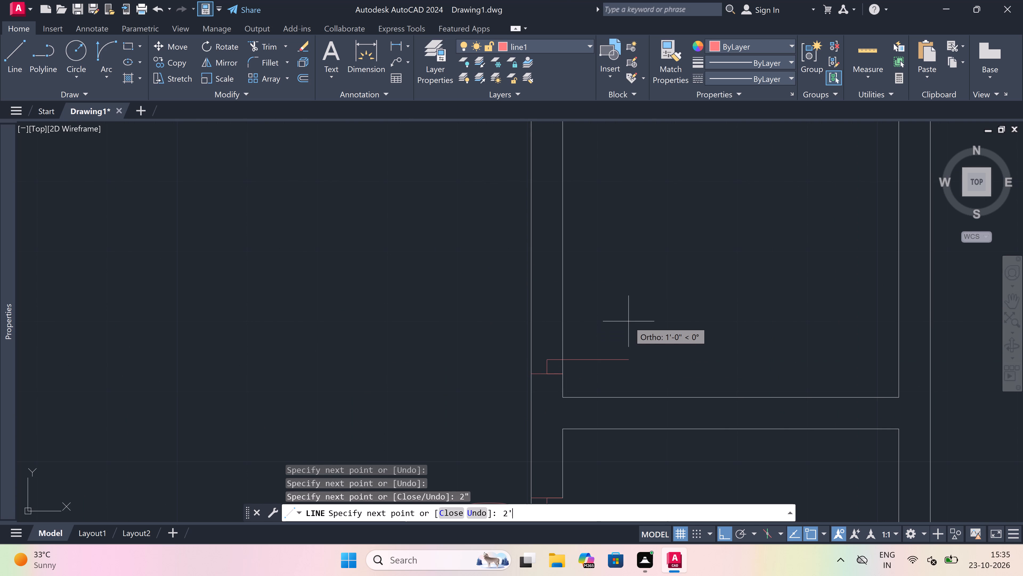
key(space)
key(Escape)
Draw the small room door's upper jamb line across the wall, with a 2" stub down from its midpoint.
key(space)
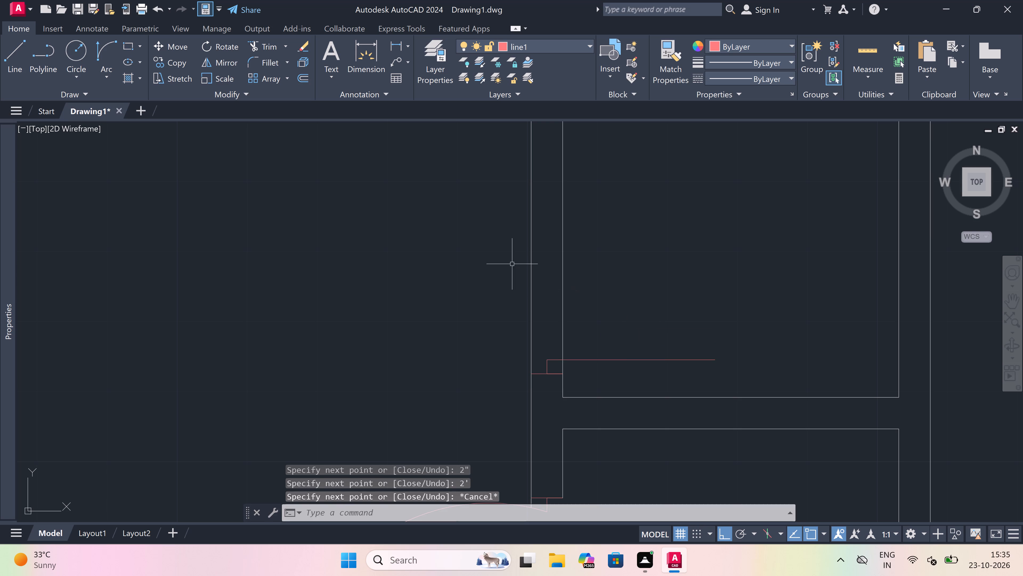
click(531, 220)
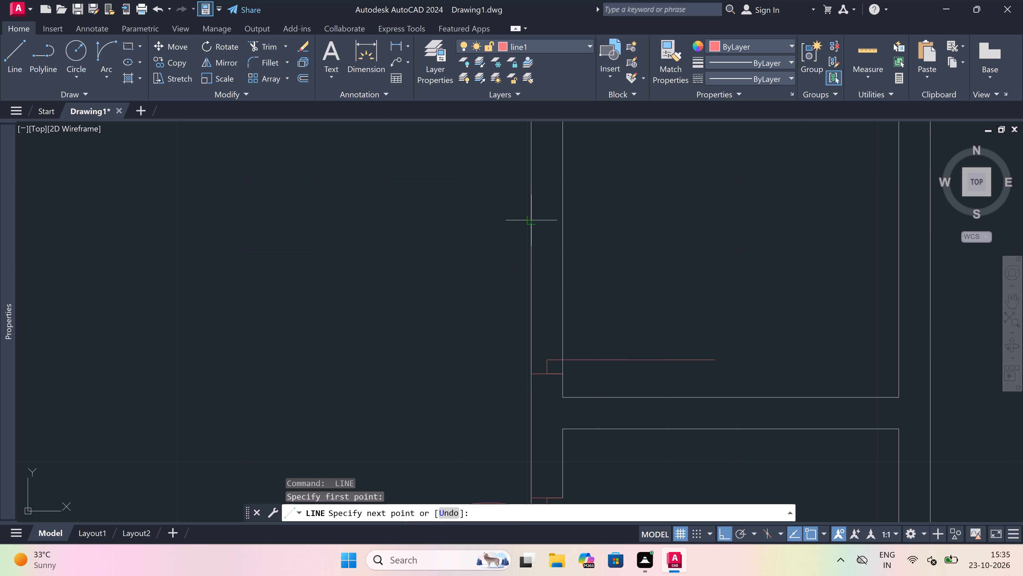
click(562, 220)
click(545, 217)
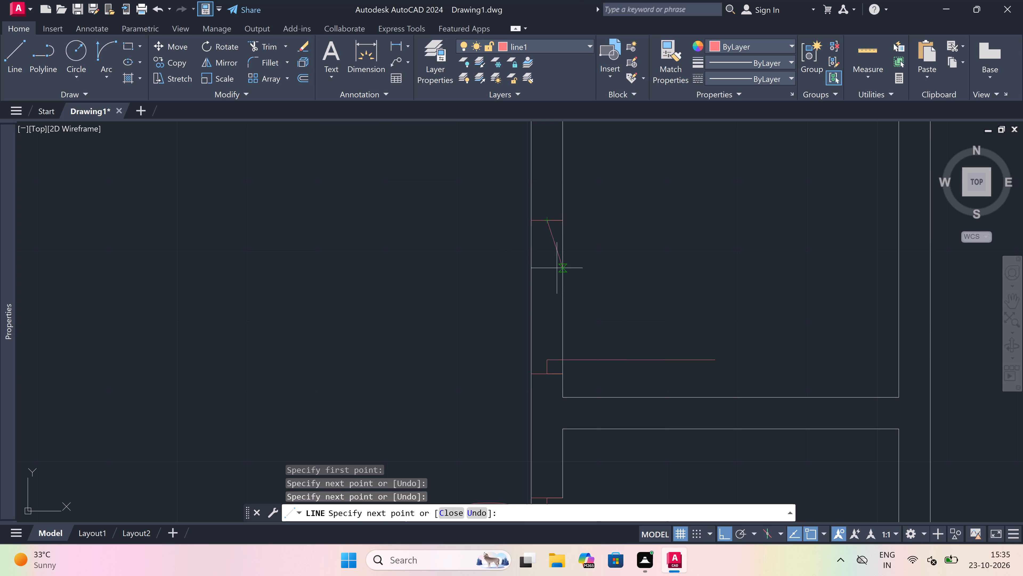
text(2")
key(space)
key(Escape)
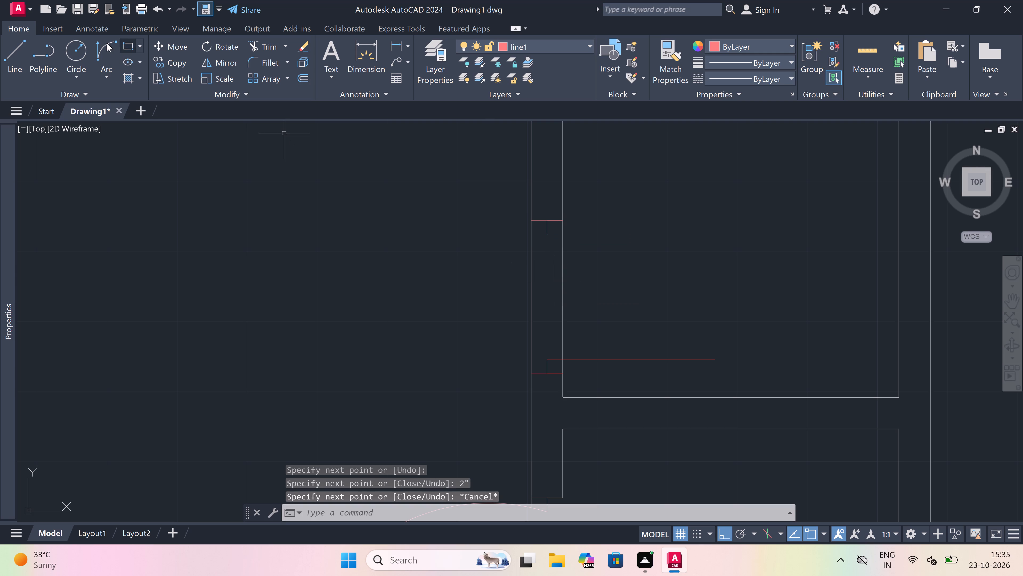
Draw a Start, End, Direction arc from the free end of the 2' door leaf to the upper jamb's stub.
drag(106, 42, 128, 44)
drag(106, 45, 115, 45)
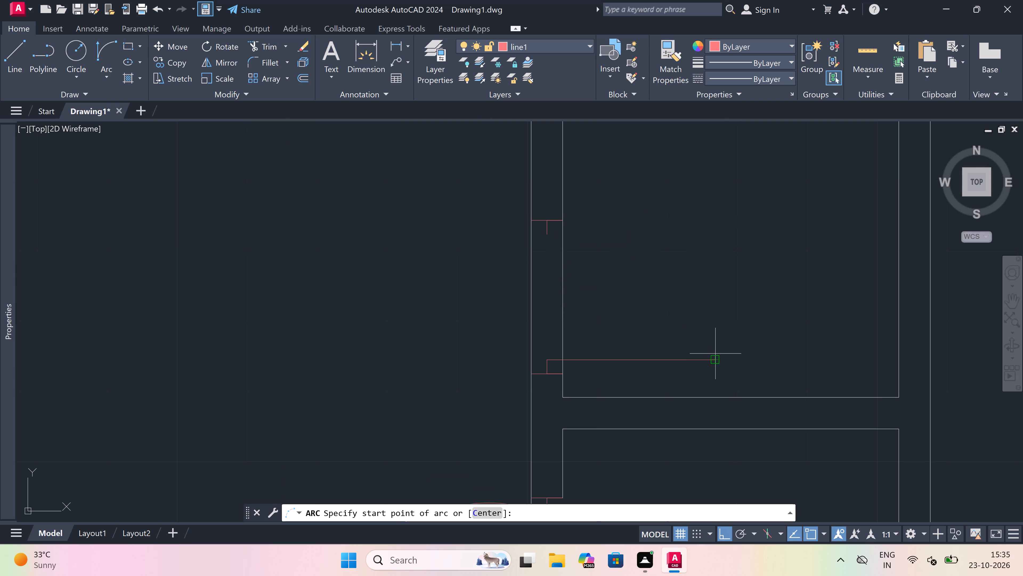
drag(715, 354, 680, 317)
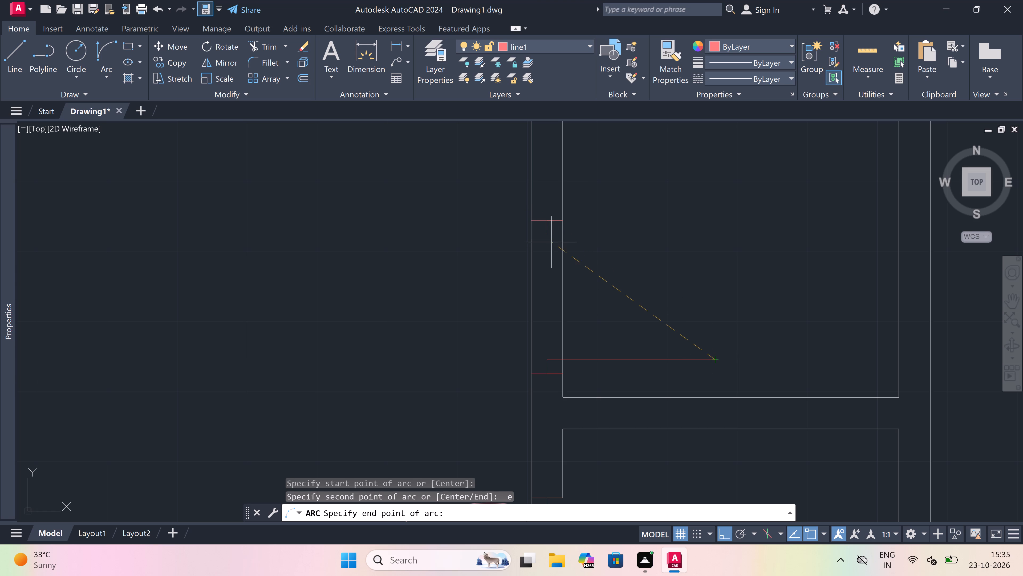
click(549, 235)
click(630, 201)
Trim both wall lines between the small room door's jambs to open the 2' doorway.
key(t)
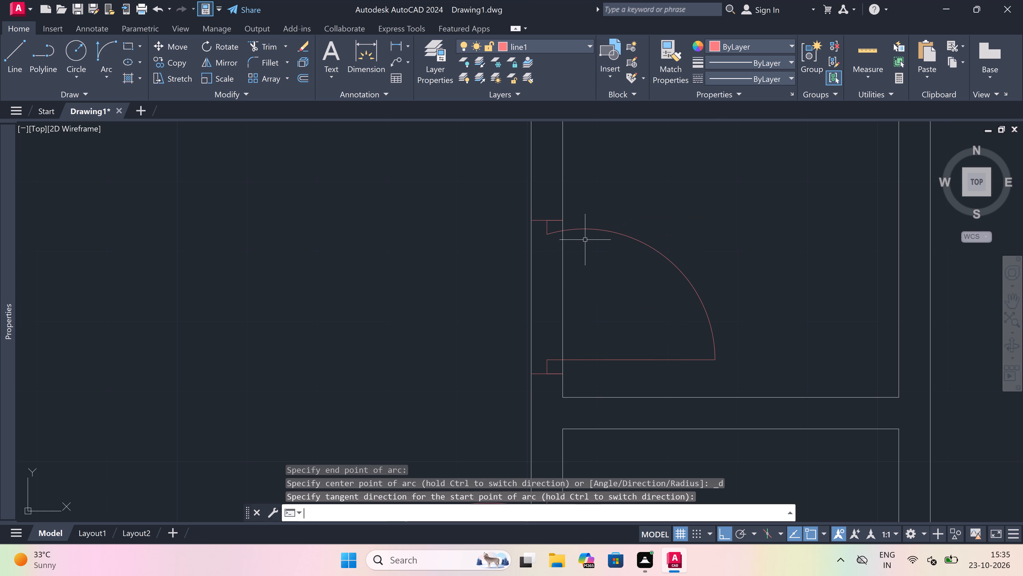
key(r)
key(space)
drag(571, 265, 559, 269)
click(490, 279)
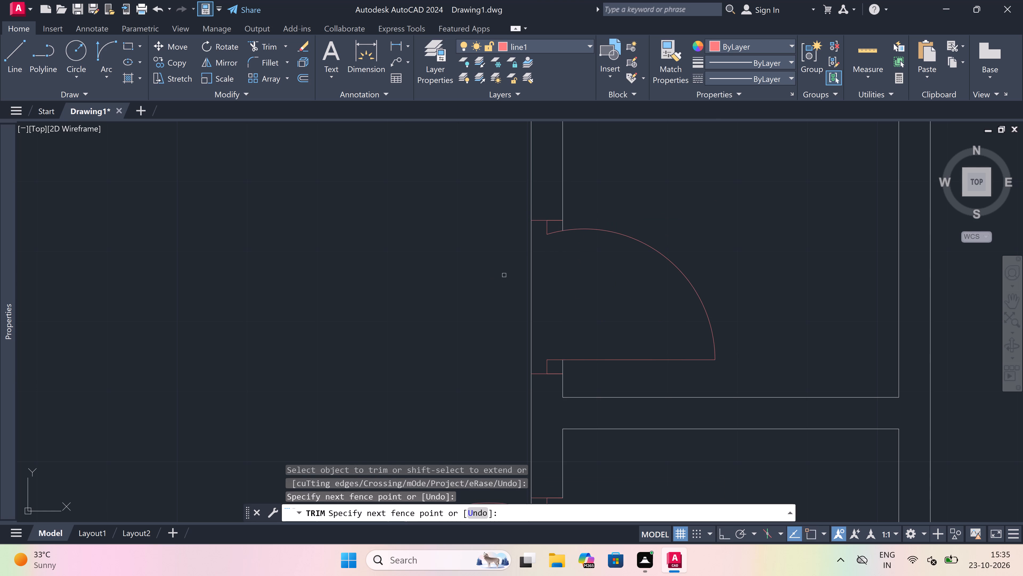
drag(603, 267, 565, 272)
click(485, 275)
click(589, 258)
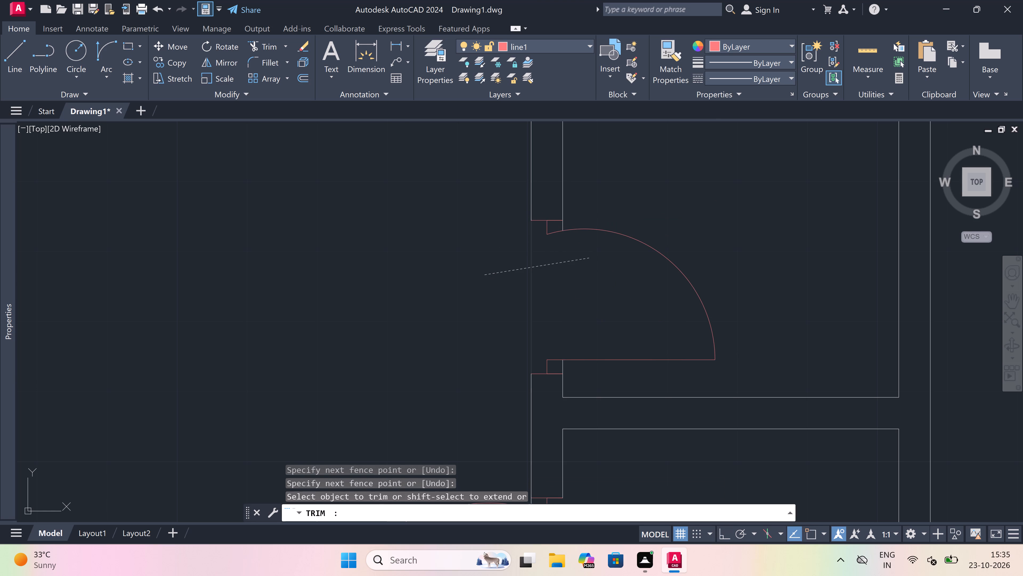
key(Escape)
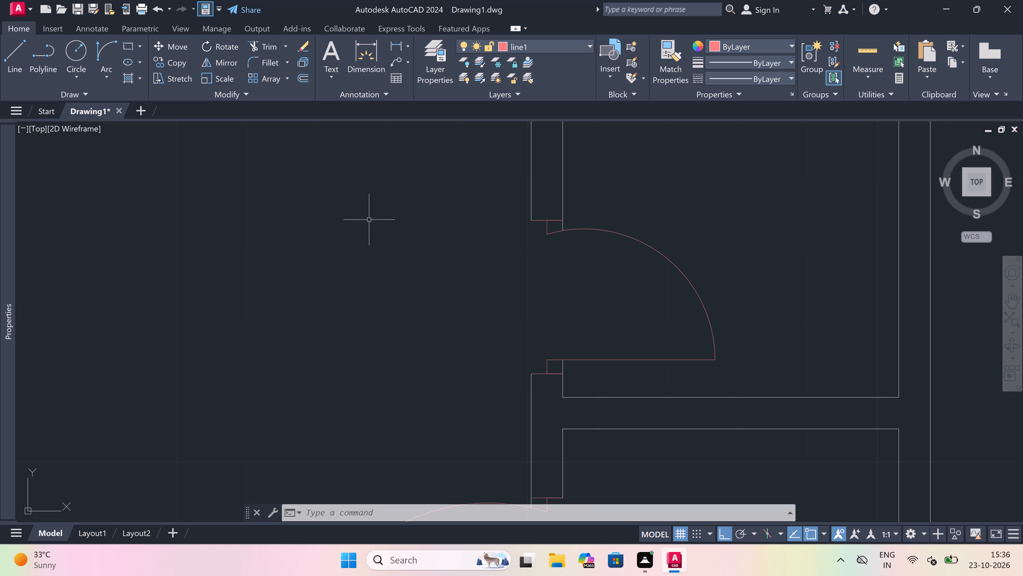
Draw a jamb line across the wall just above the bottom-left corner of the room east of the passage, continuing 2" up from its midpoint and 2' right.
scroll(371, 221, down, 2)
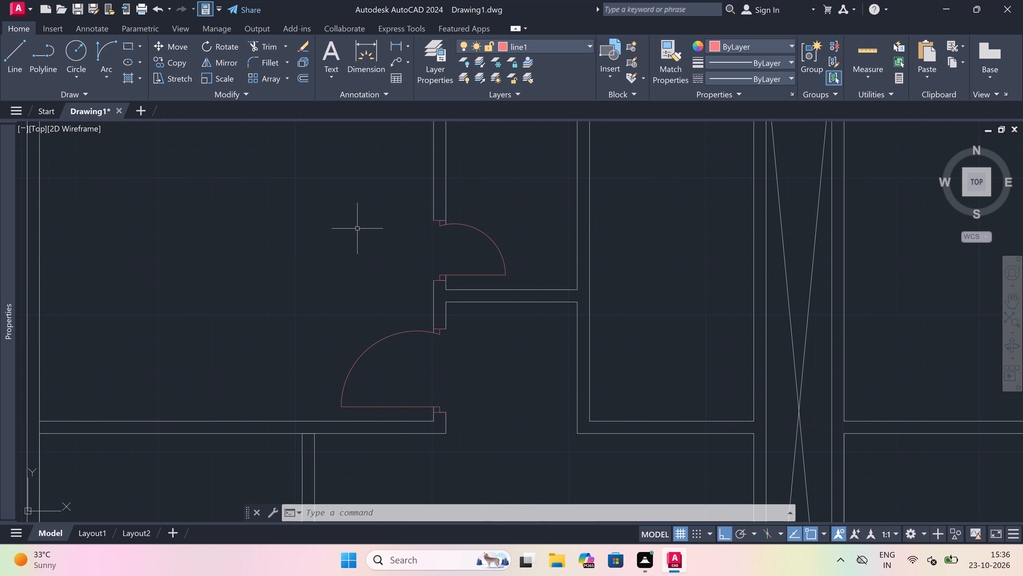
scroll(357, 229, down, 2)
scroll(393, 267, down, 2)
scroll(394, 268, up, 2)
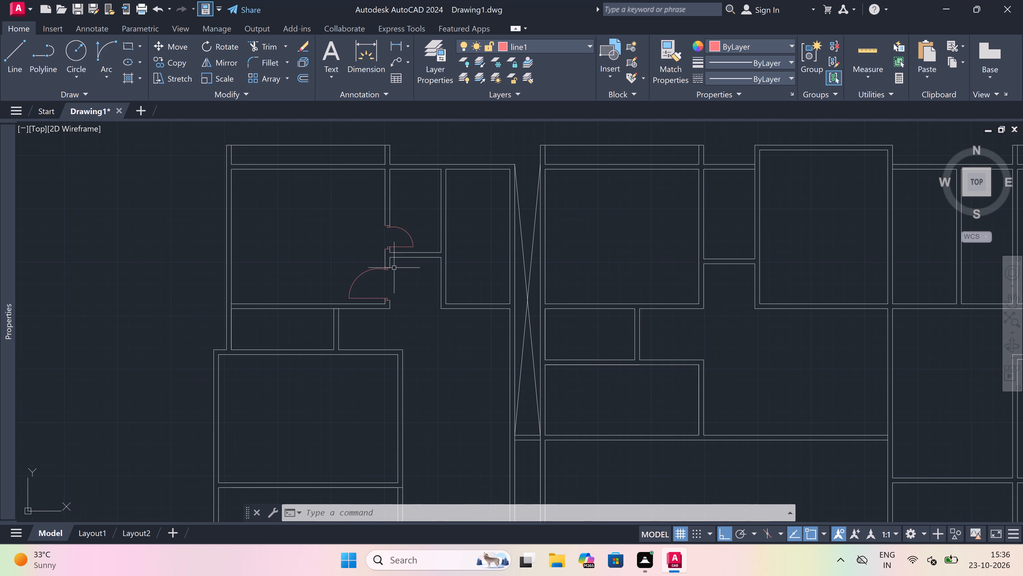
text(l)
key(space)
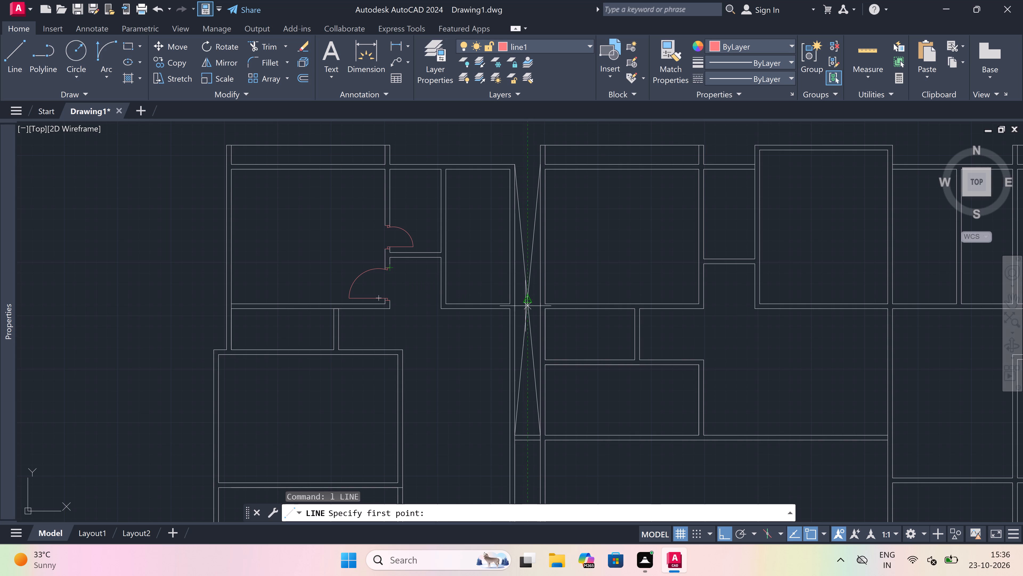
scroll(450, 287, up, 3)
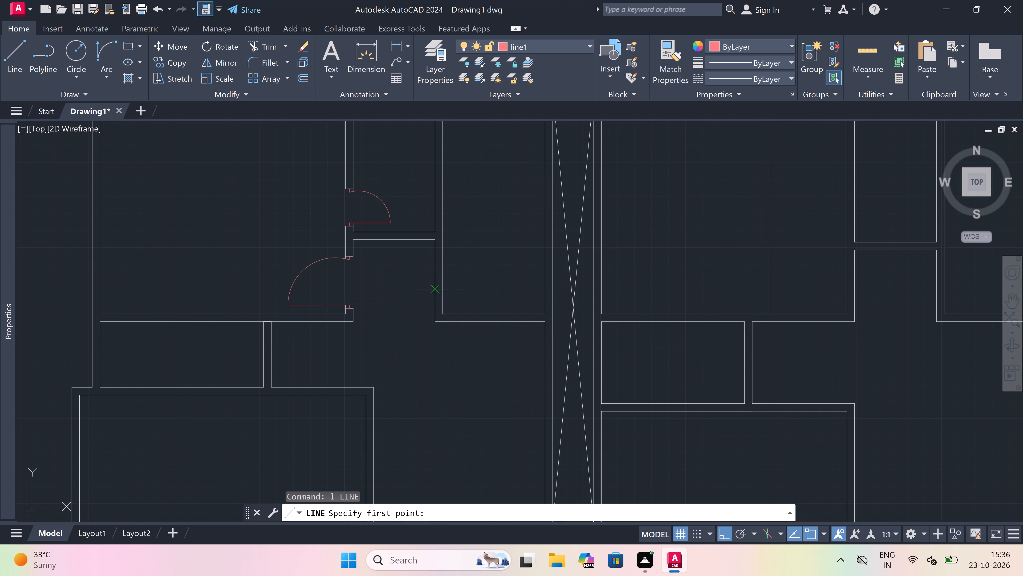
scroll(432, 323, up, 1)
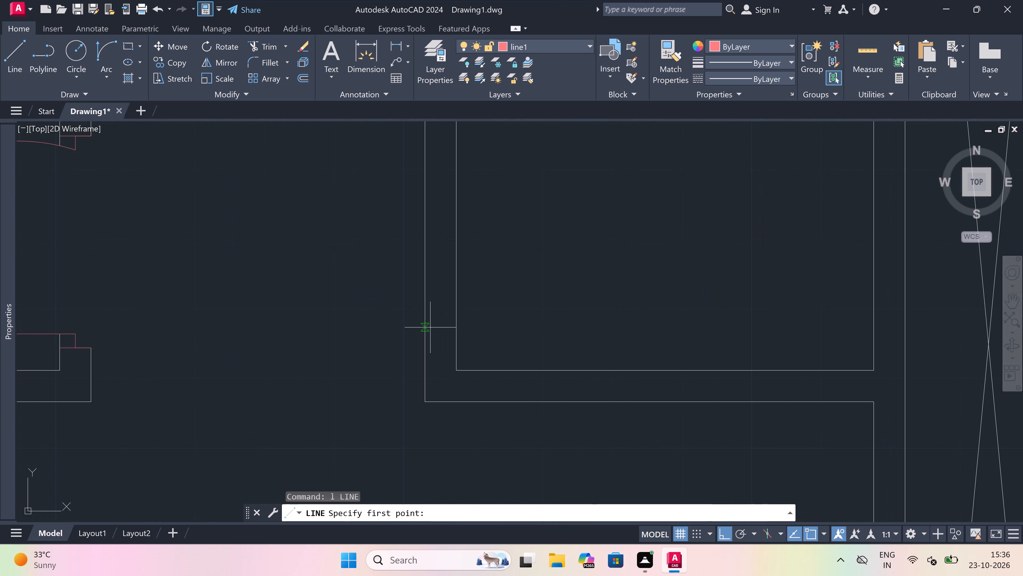
click(427, 344)
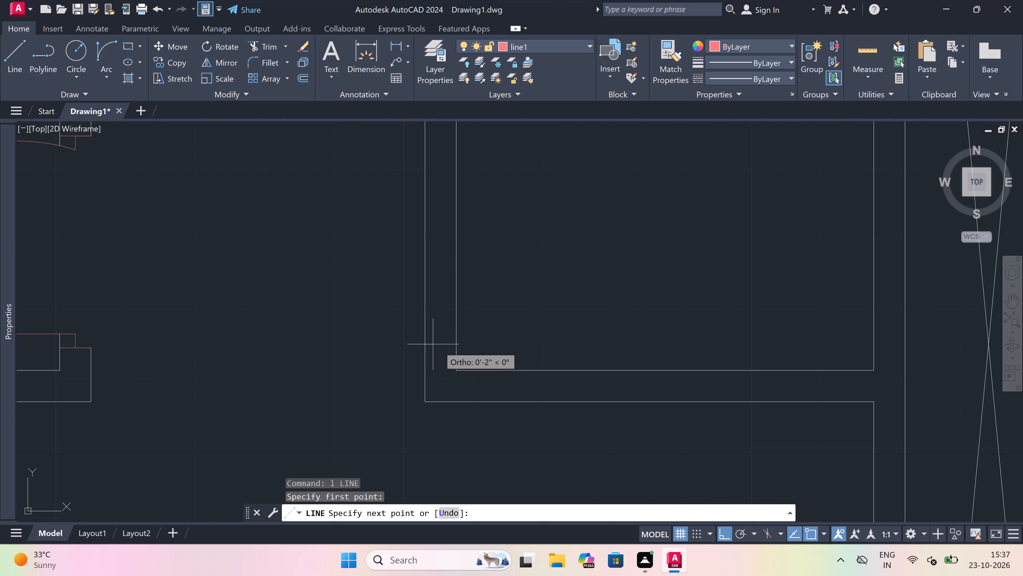
click(457, 344)
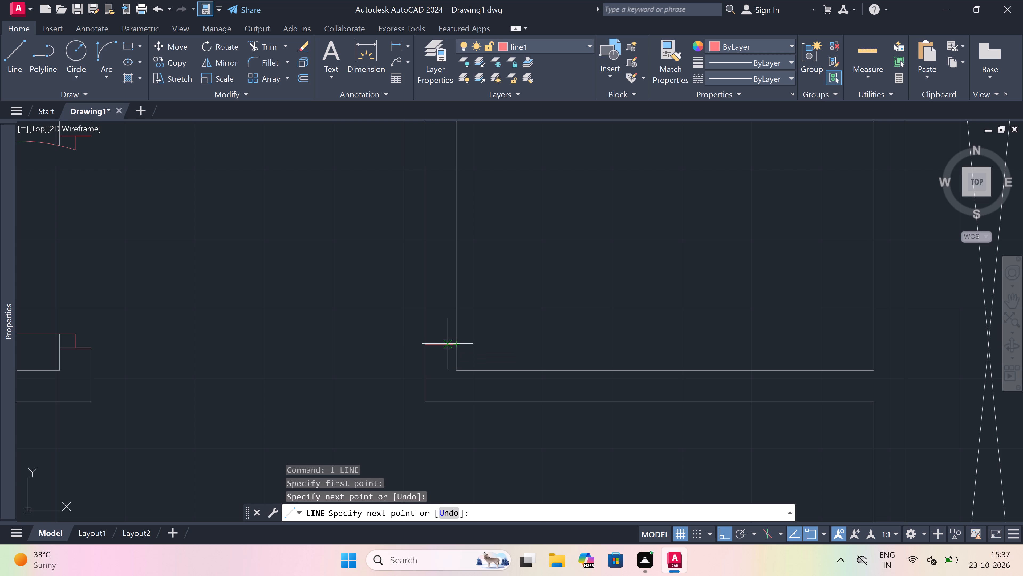
drag(441, 341, 440, 336)
key(2)
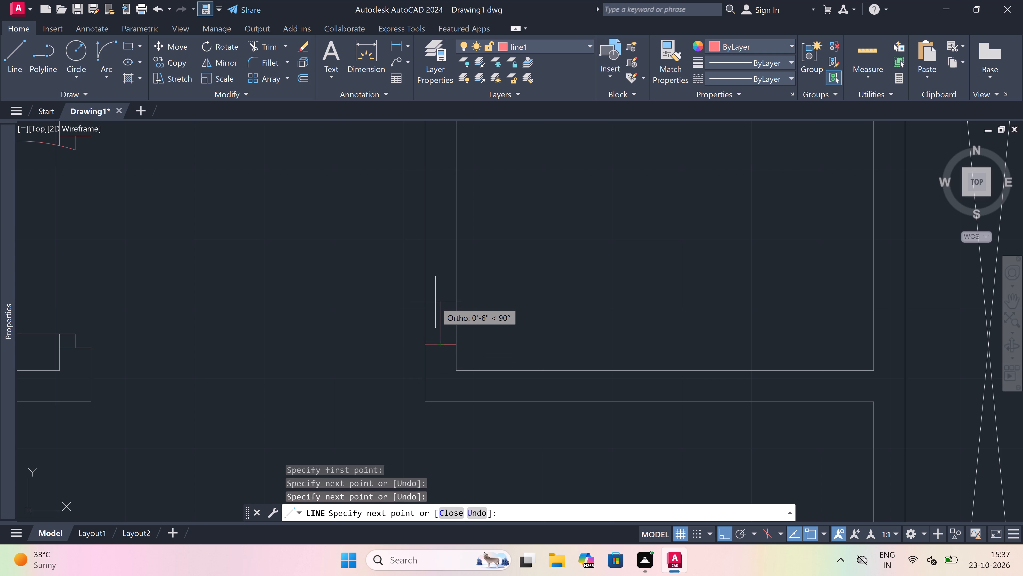
text(")
key(space)
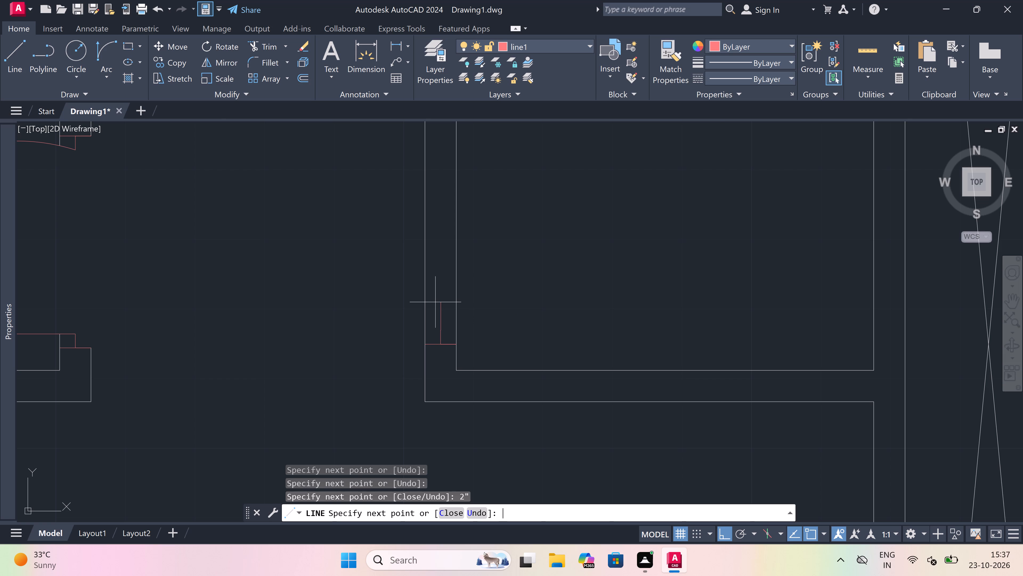
scroll(435, 302, down, 1)
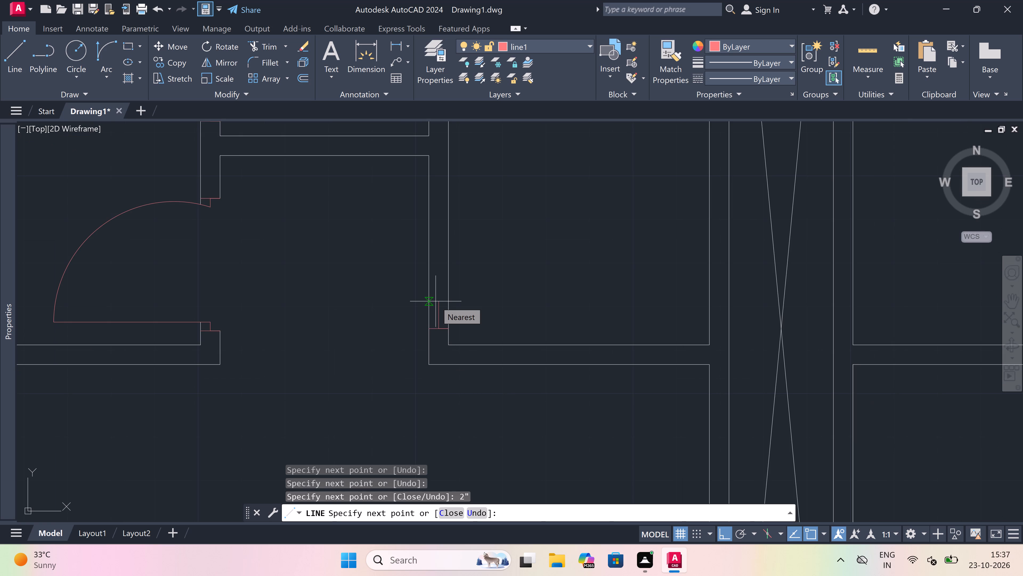
scroll(436, 301, up, 1)
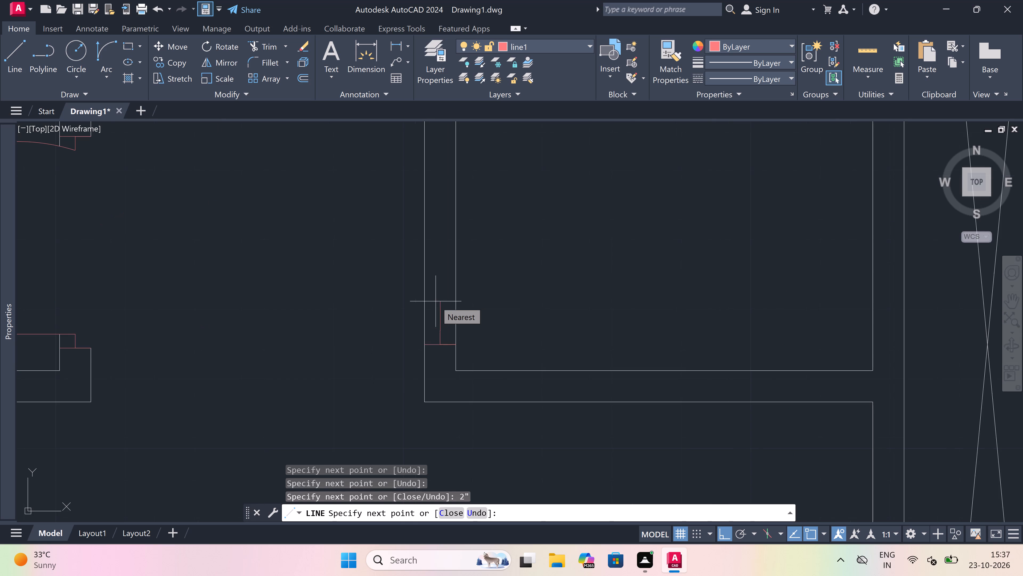
scroll(436, 301, down, 1)
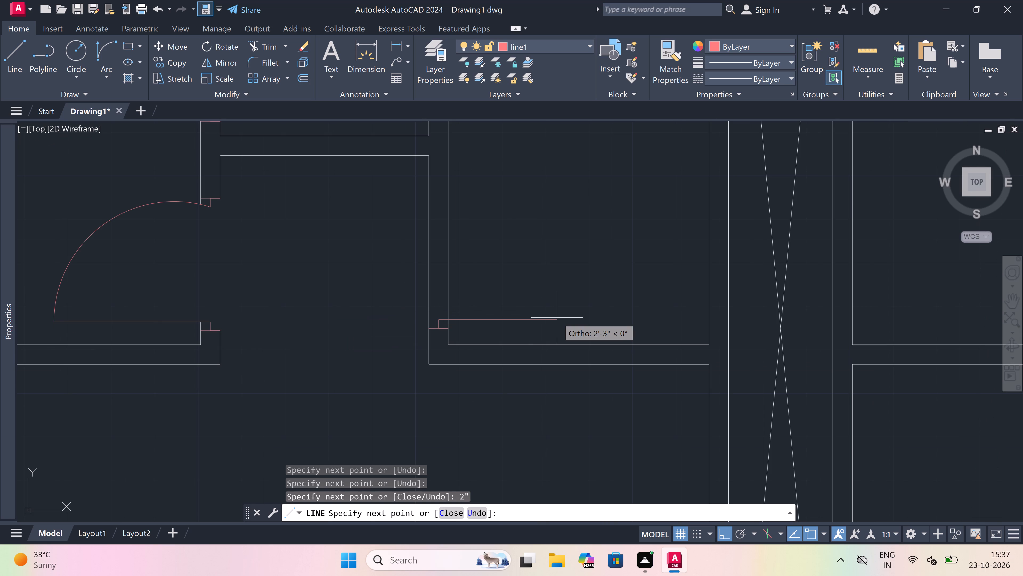
key(2)
text(')
key(space)
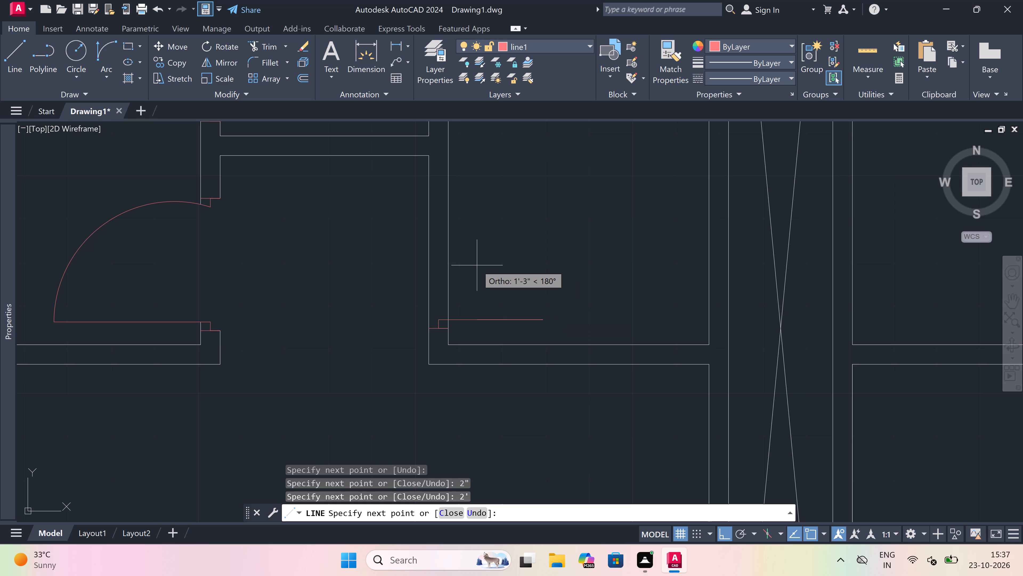
key(Escape)
Draw the east room door's upper jamb line across the same wall, with a 2" stub down from its midpoint.
key(space)
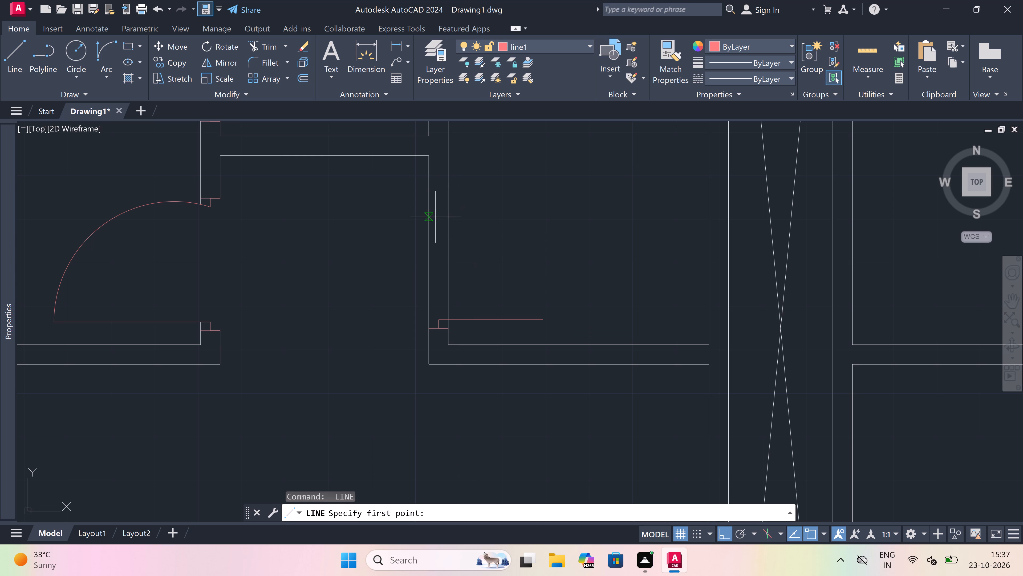
scroll(427, 229, up, 2)
scroll(427, 230, down, 1)
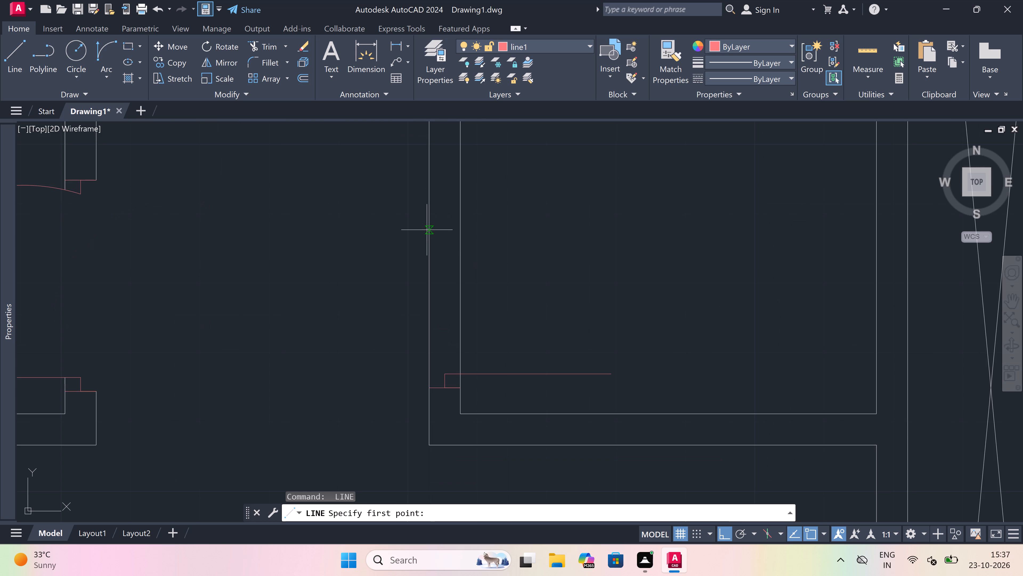
click(427, 231)
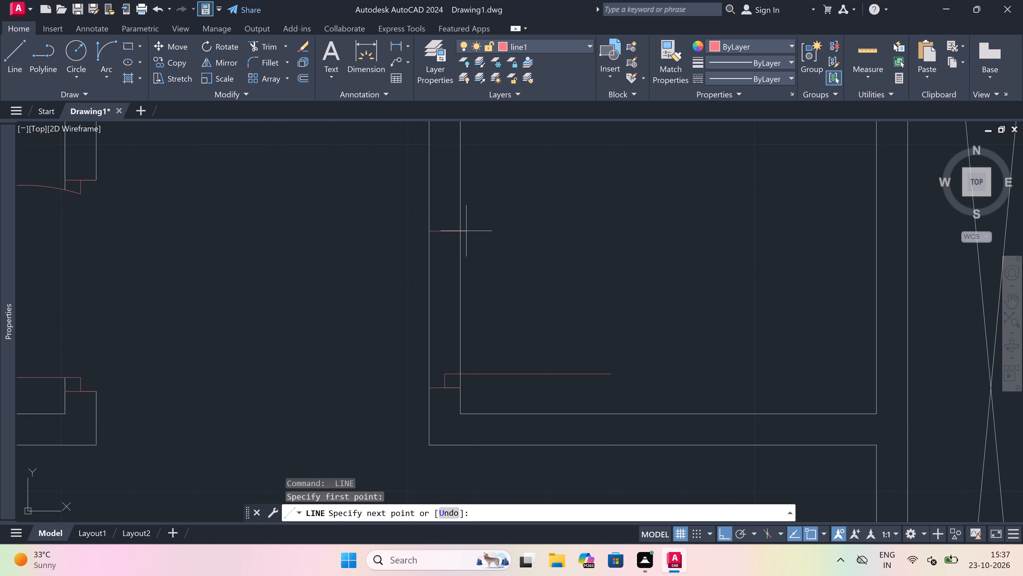
click(457, 231)
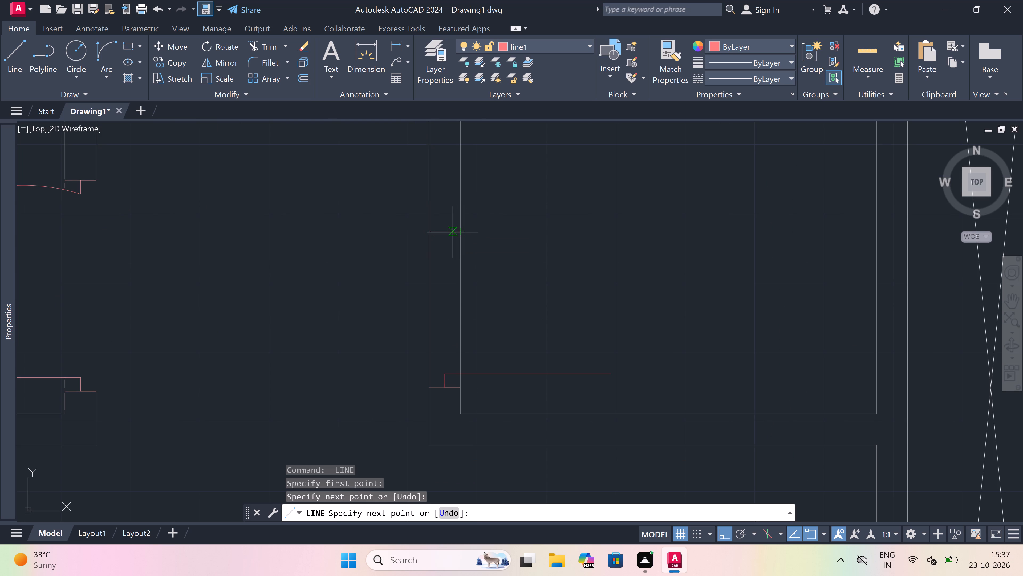
drag(448, 233, 447, 245)
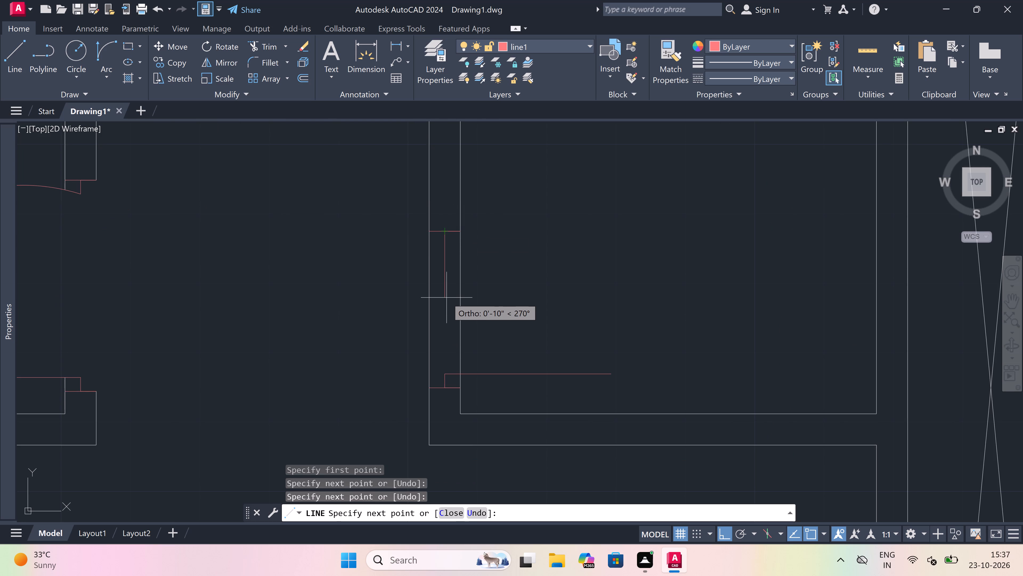
key(2)
text(")
key(space)
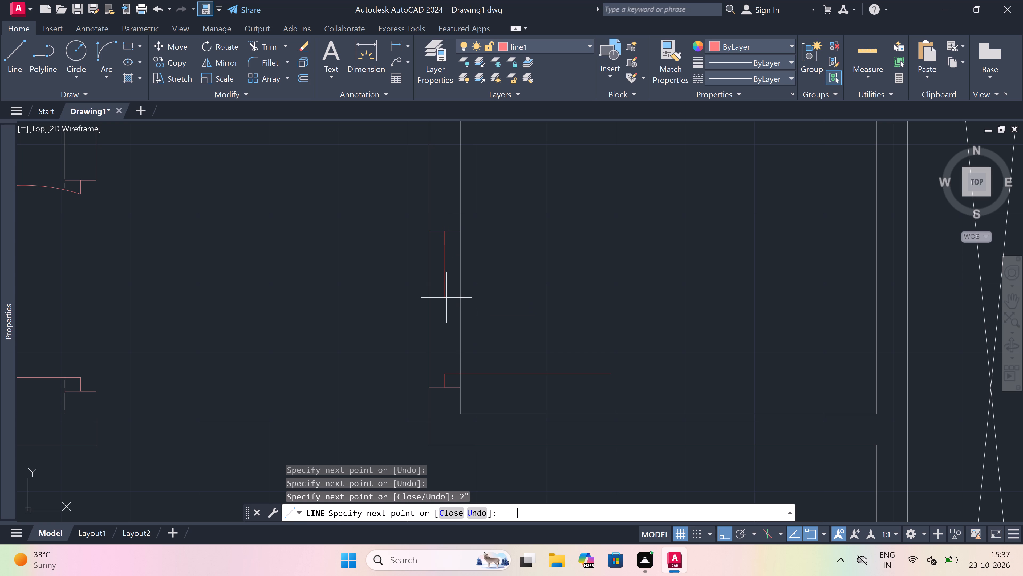
key(Escape)
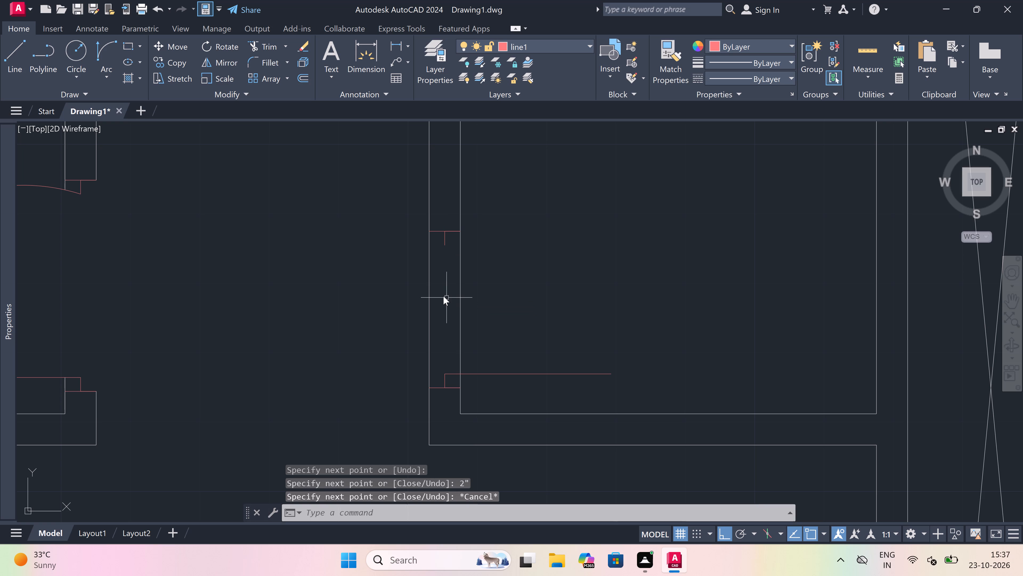
Draw a Start, End, Direction arc from the free end of the east room's 2' door leaf to the upper jamb's stub.
click(111, 45)
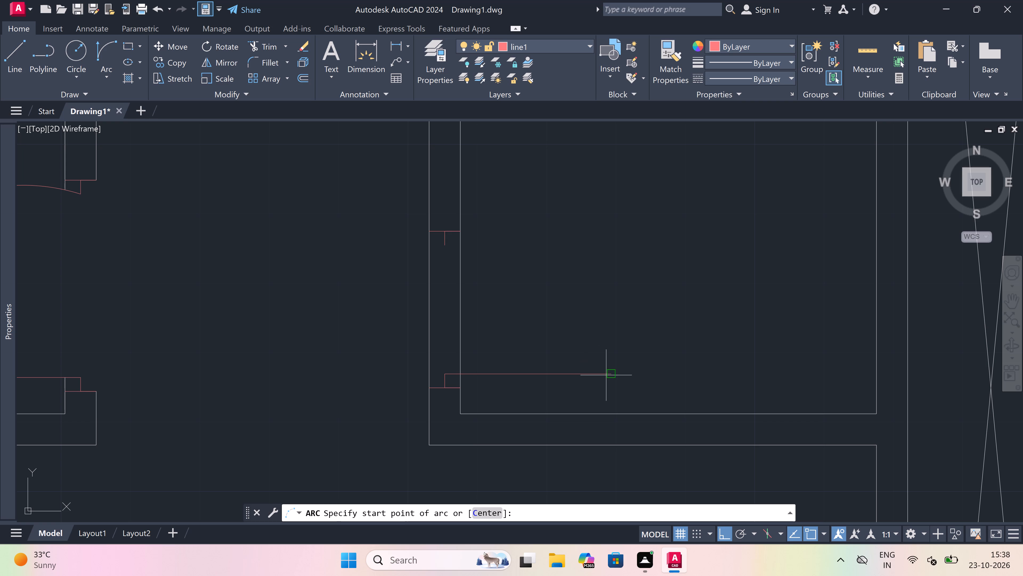
drag(614, 376, 610, 369)
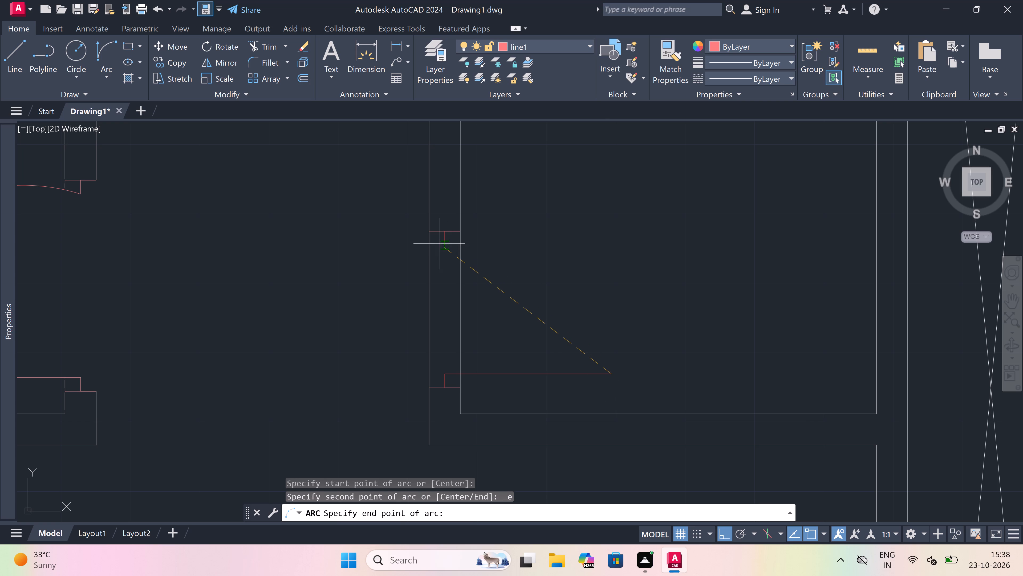
drag(441, 244, 451, 244)
click(588, 230)
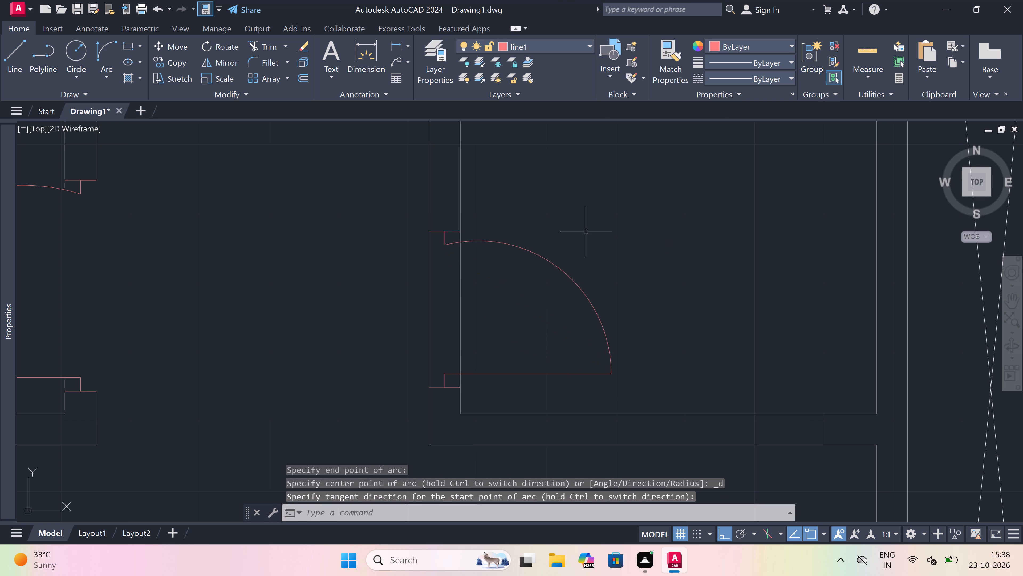
Trim both wall lines between the east room door's jambs to open the doorway.
text(tr)
key(space)
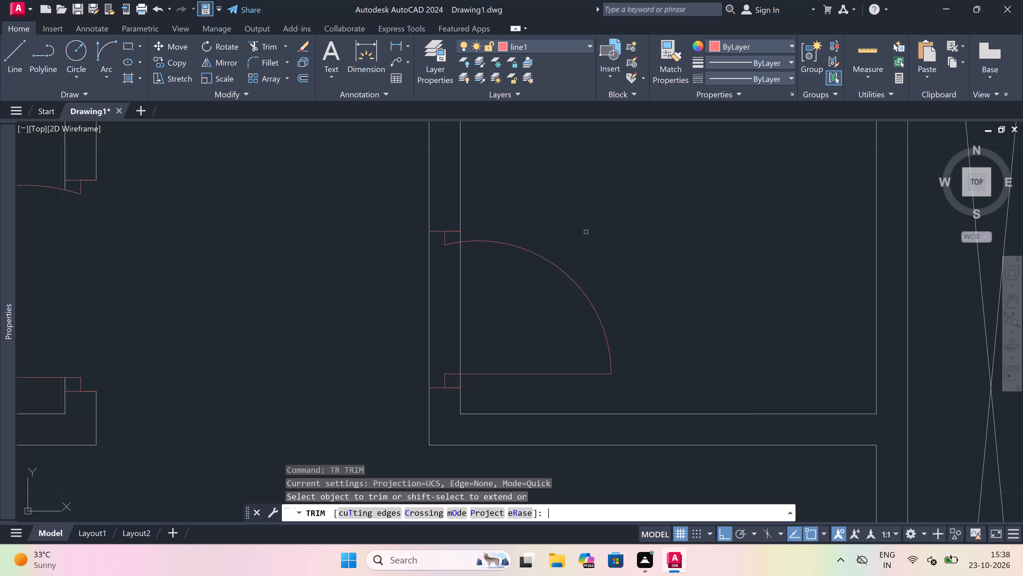
click(472, 342)
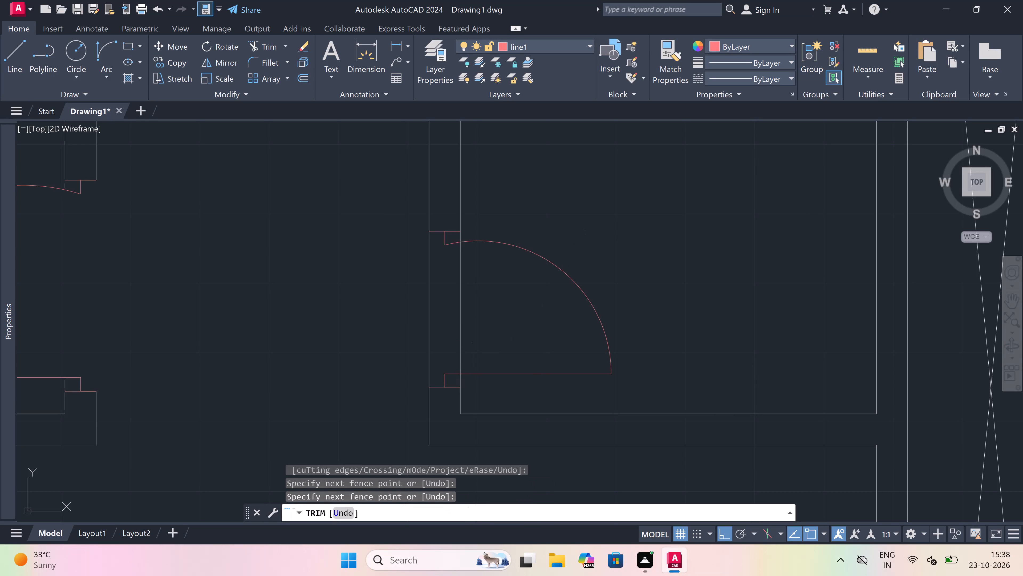
click(373, 350)
key(Escape)
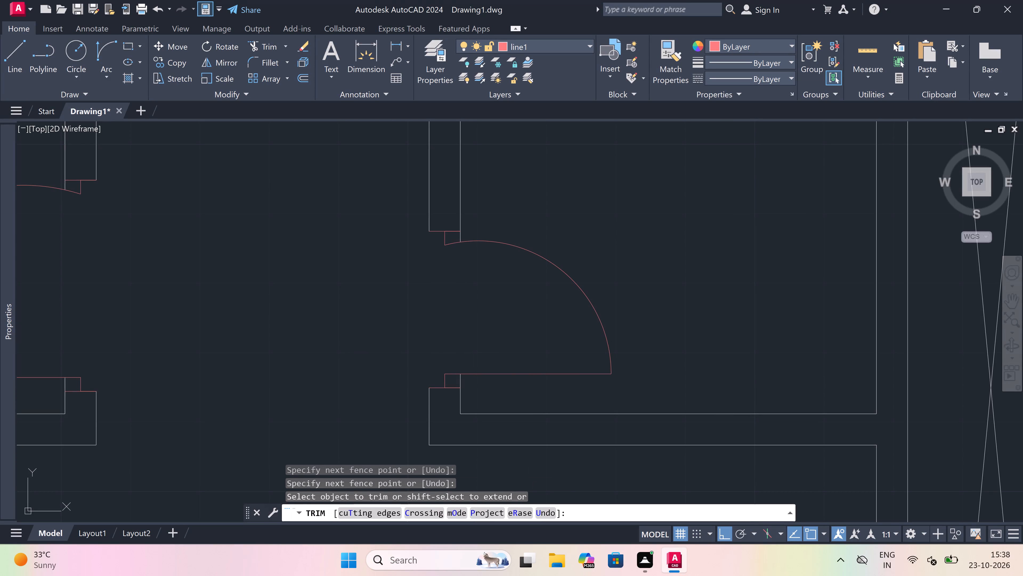
Draw a jamb line across the short partition below the passage's west door, near its lower end, continuing 2" up from its midpoint and 2' left.
text(l)
key(space)
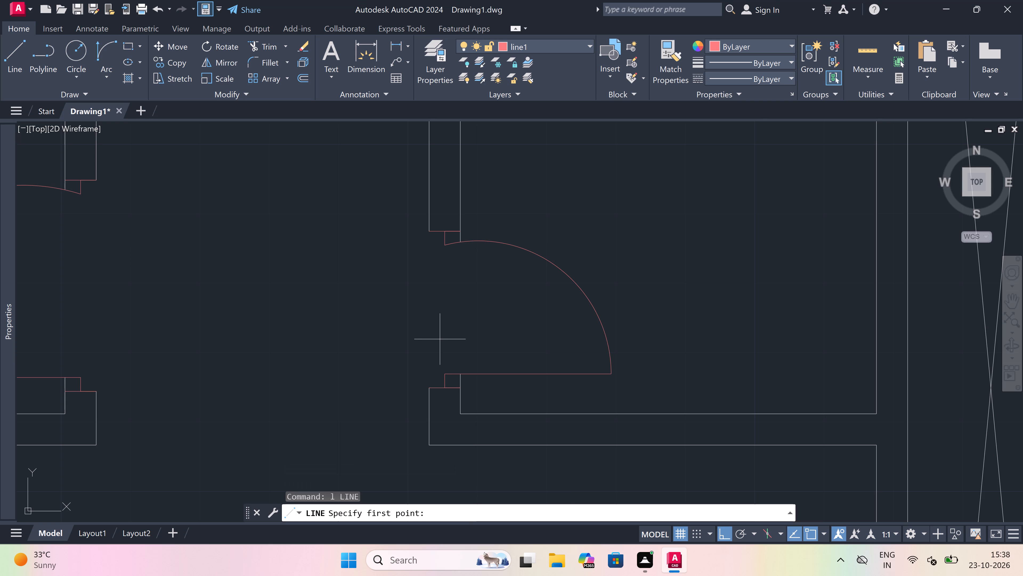
scroll(440, 339, down, 5)
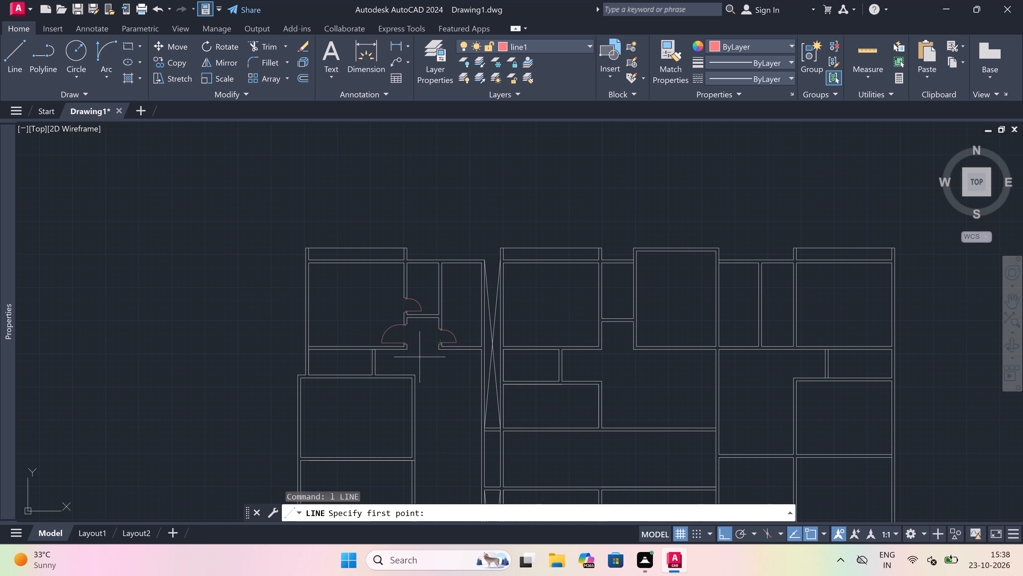
scroll(368, 365, up, 2)
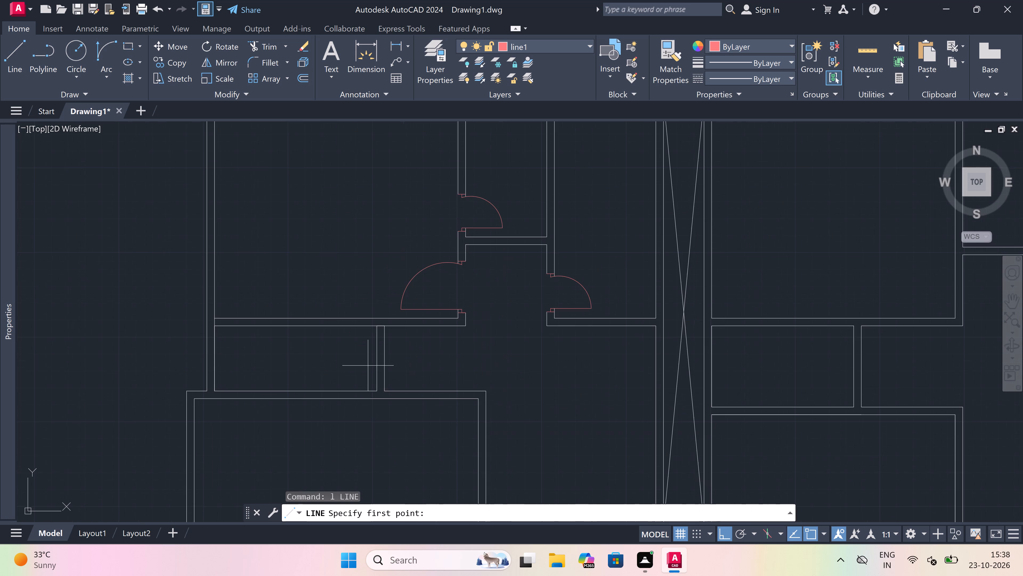
scroll(372, 402, up, 1)
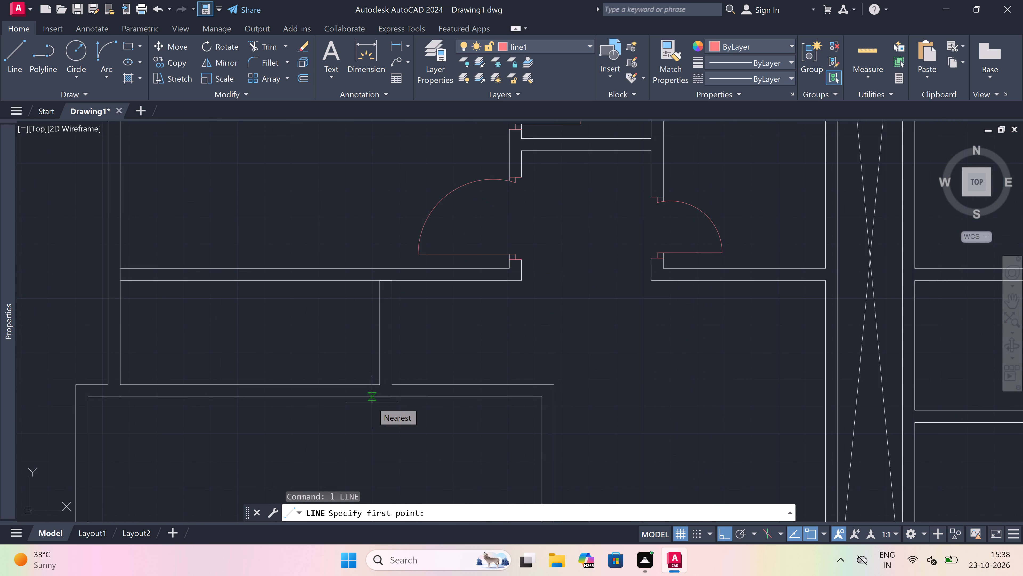
scroll(372, 402, up, 1)
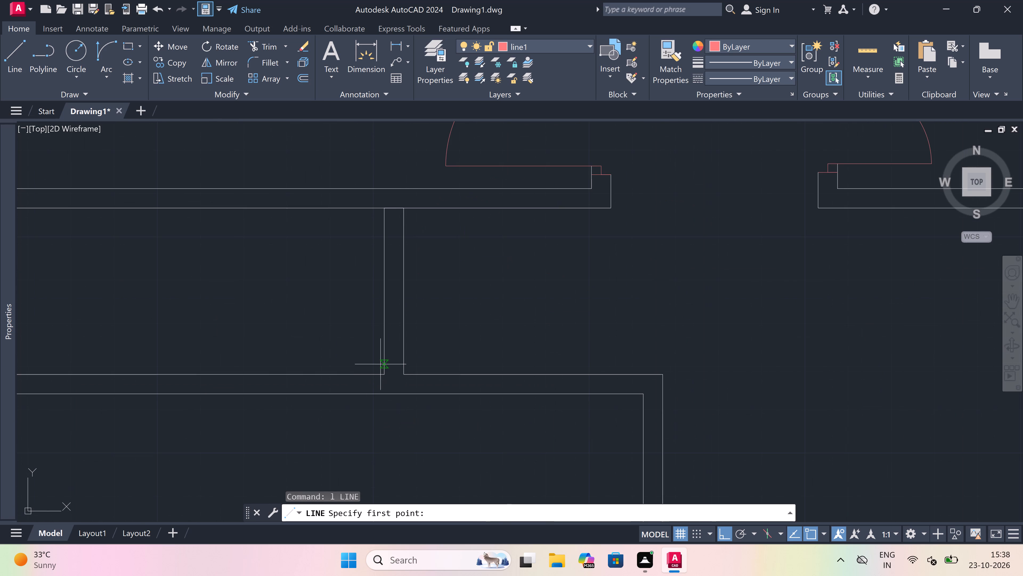
click(383, 362)
click(404, 363)
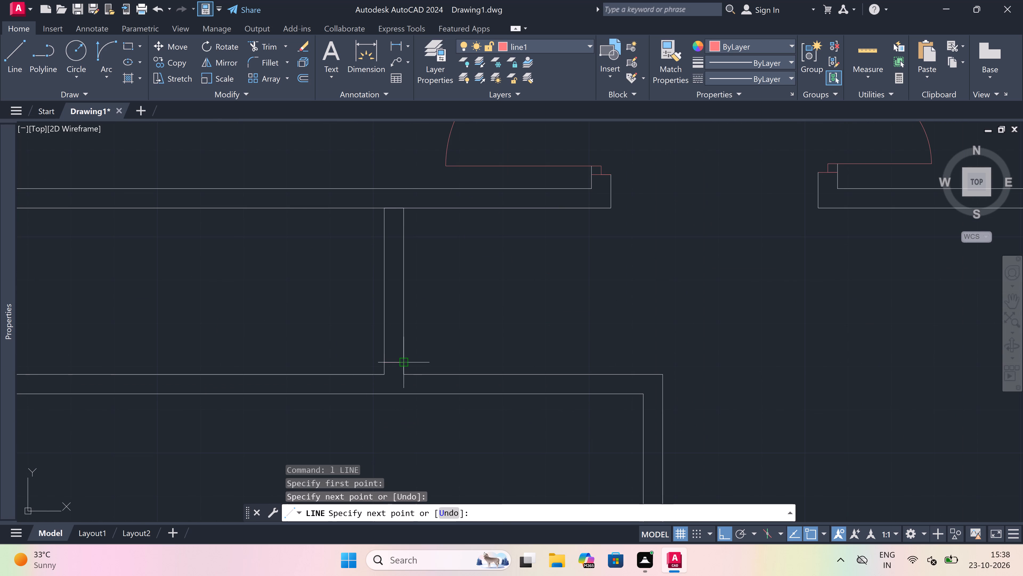
drag(397, 362, 396, 358)
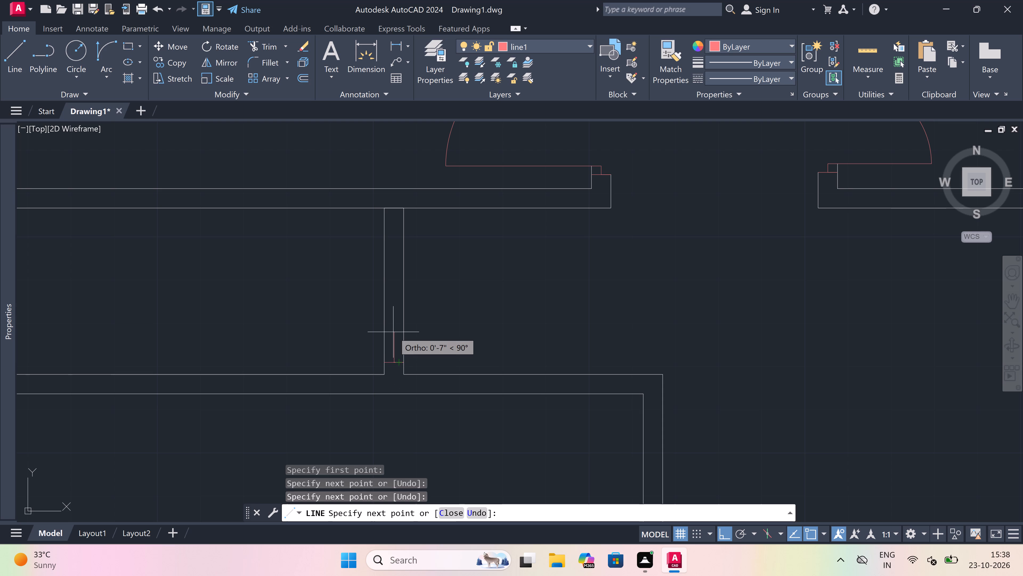
key(2)
text(")
key(space)
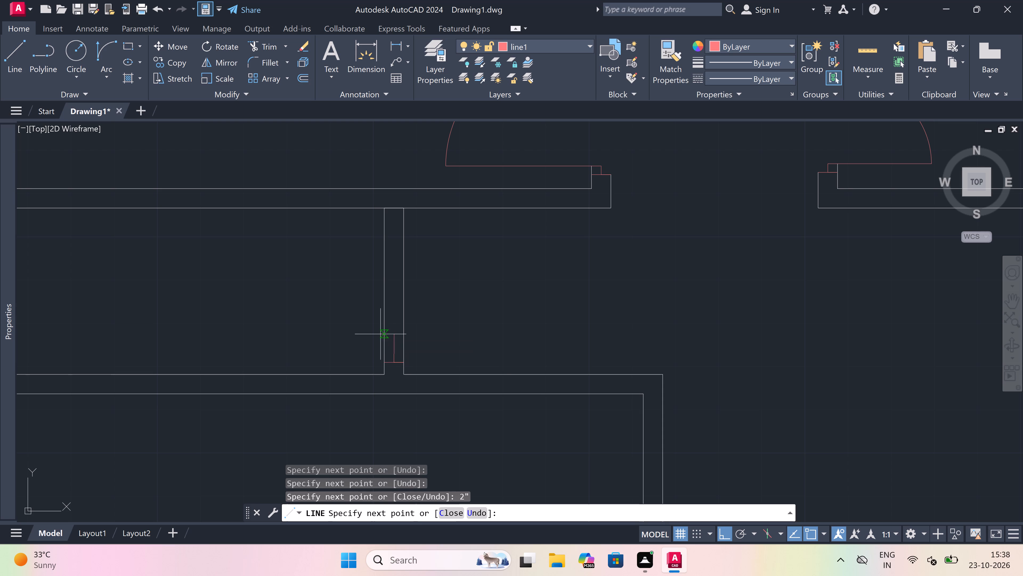
key(2)
text(')
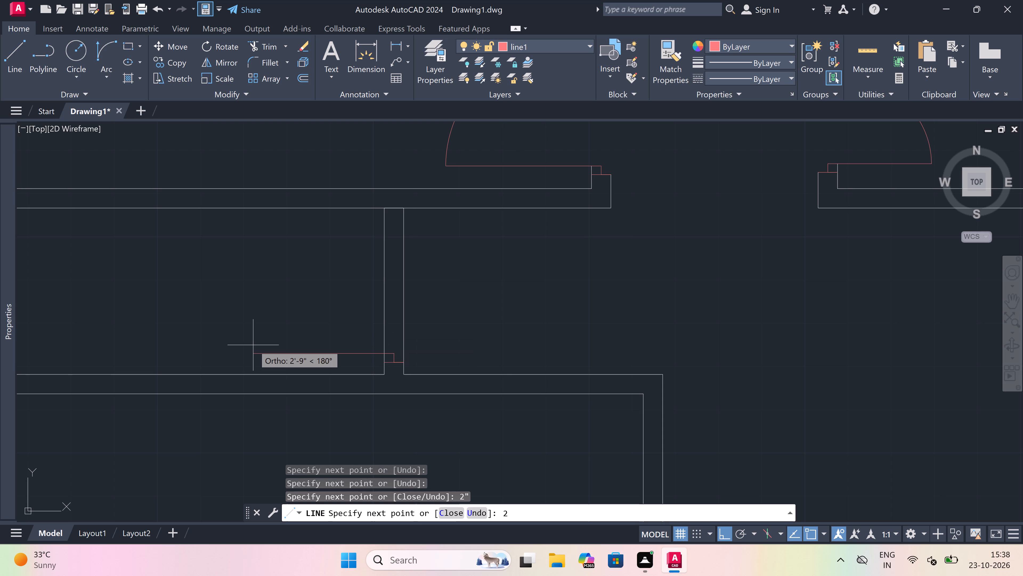
key(space)
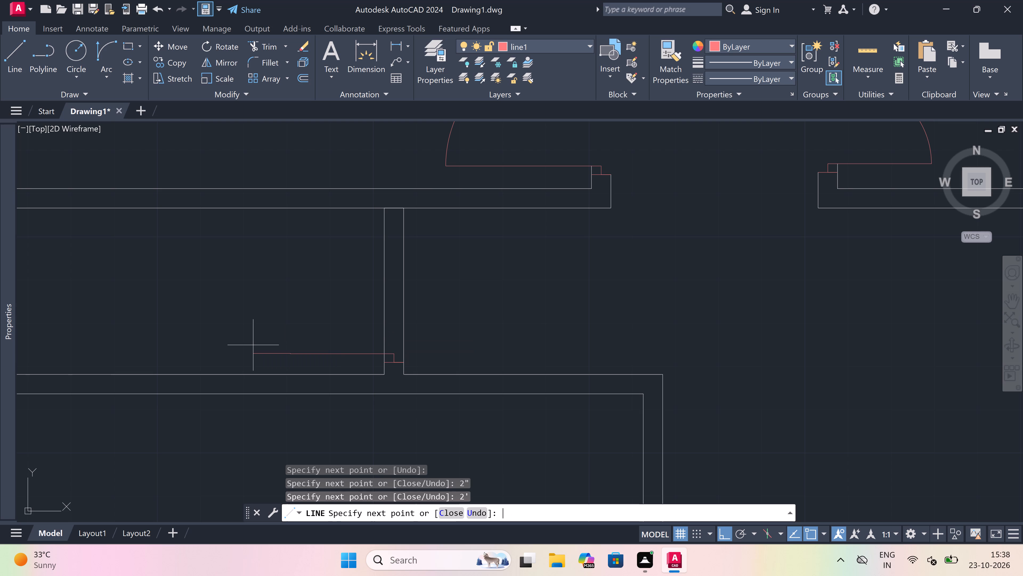
key(Escape)
Draw the partition door's upper jamb line across the same wall, with a 2" stub down from its midpoint.
key(space)
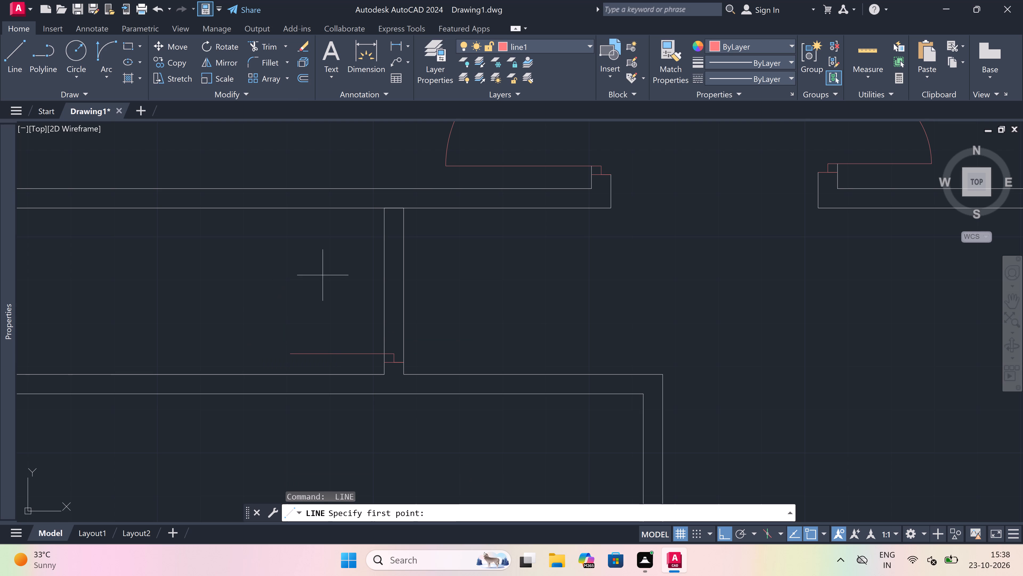
scroll(328, 274, up, 1)
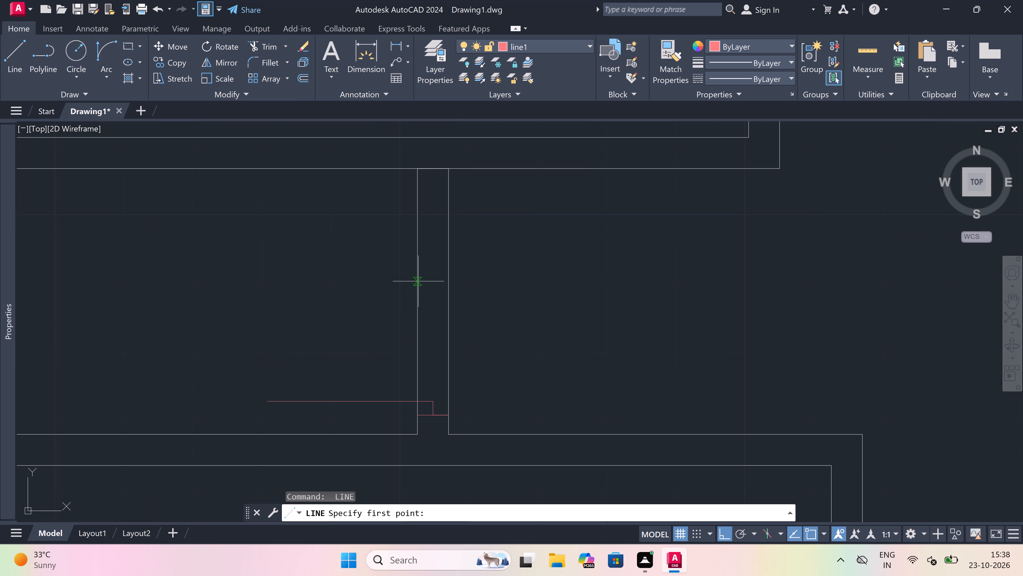
click(418, 281)
click(450, 283)
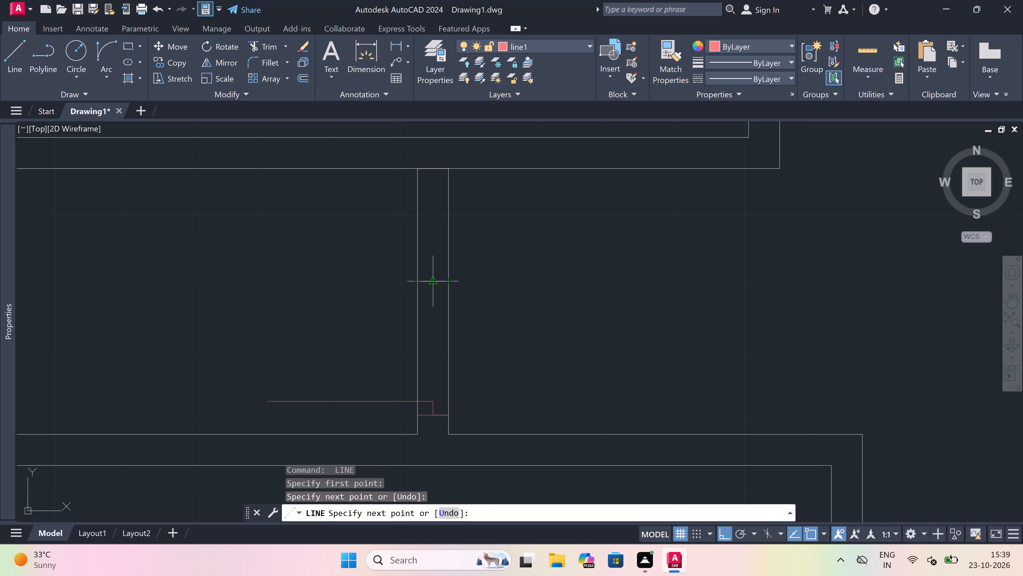
click(431, 283)
key(2)
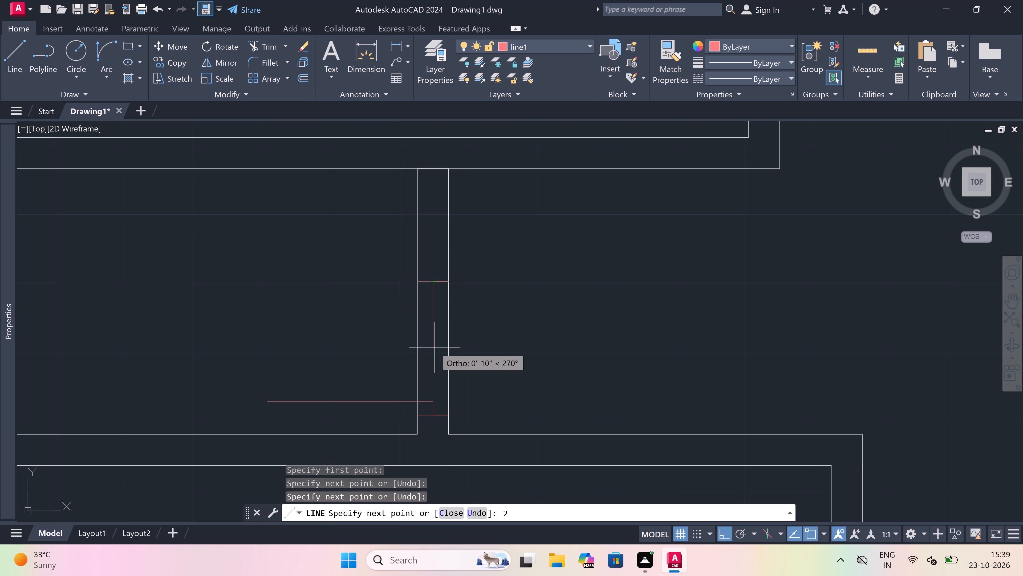
text(")
key(space)
key(Escape)
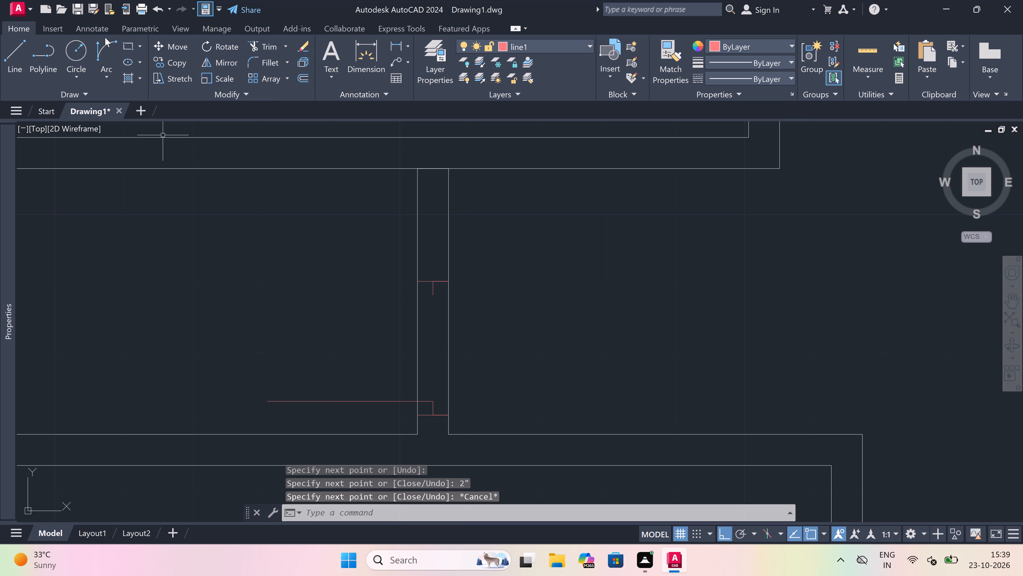
Draw a Start, End, Direction arc from the free end of the partition door's 2' leaf to the upper jamb's stub, starting vertically upward.
click(105, 49)
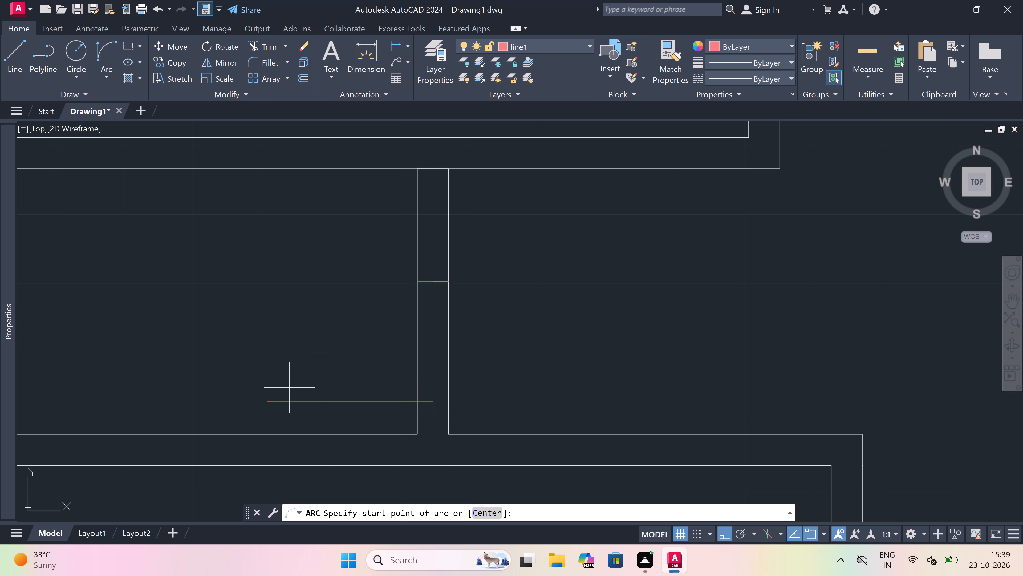
click(268, 402)
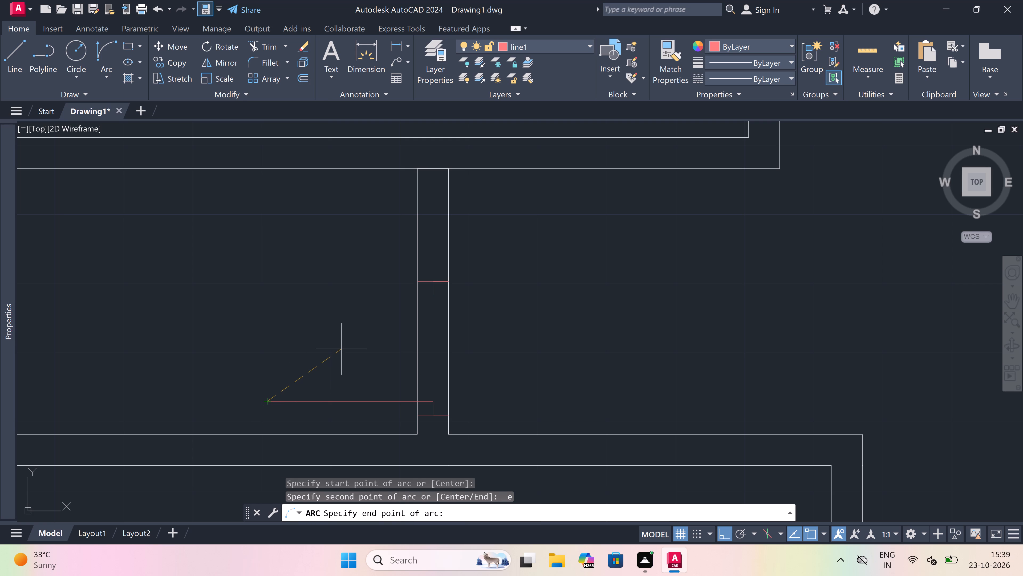
scroll(390, 338, down, 1)
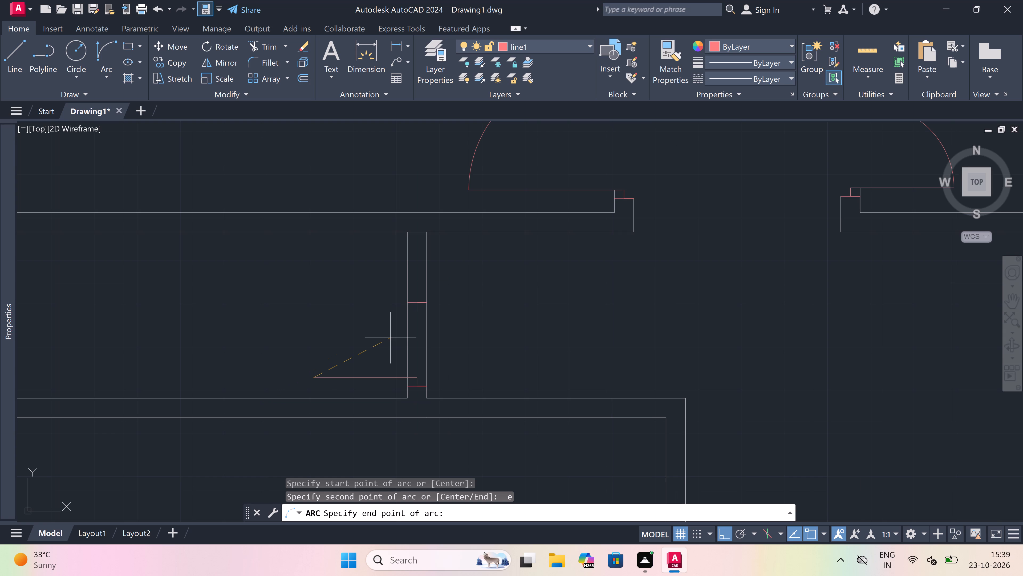
scroll(391, 338, up, 1)
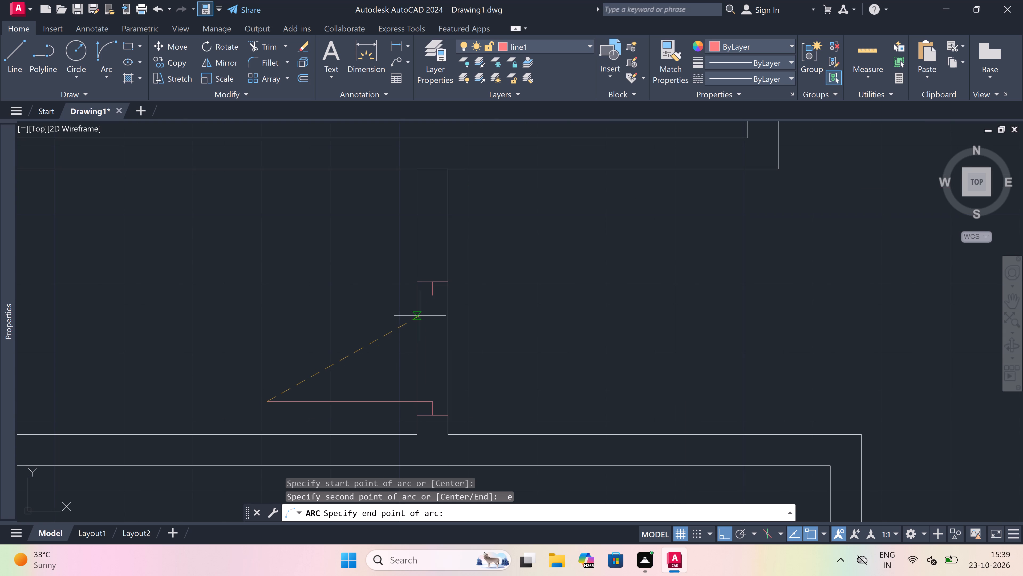
scroll(425, 309, up, 1)
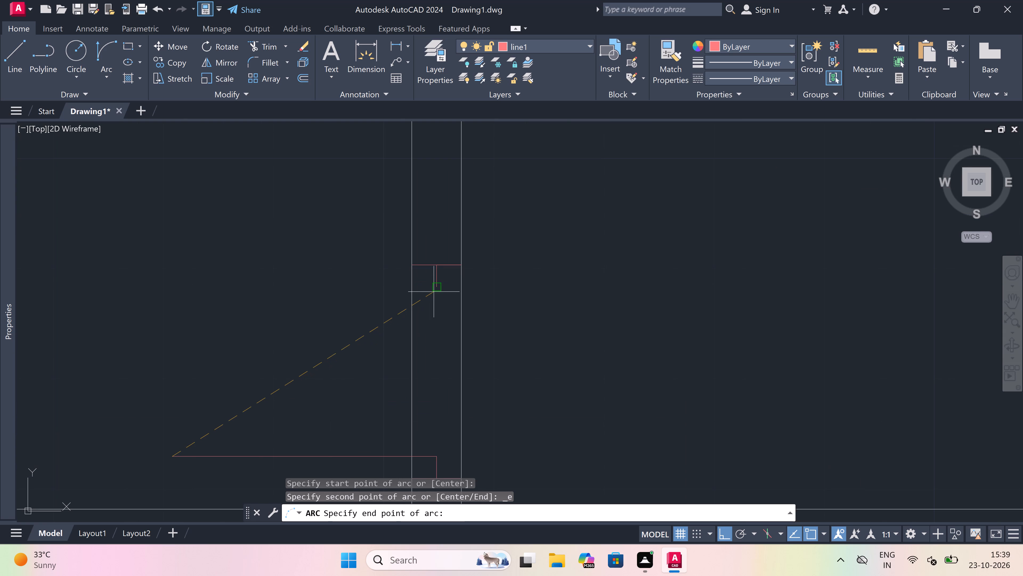
click(436, 287)
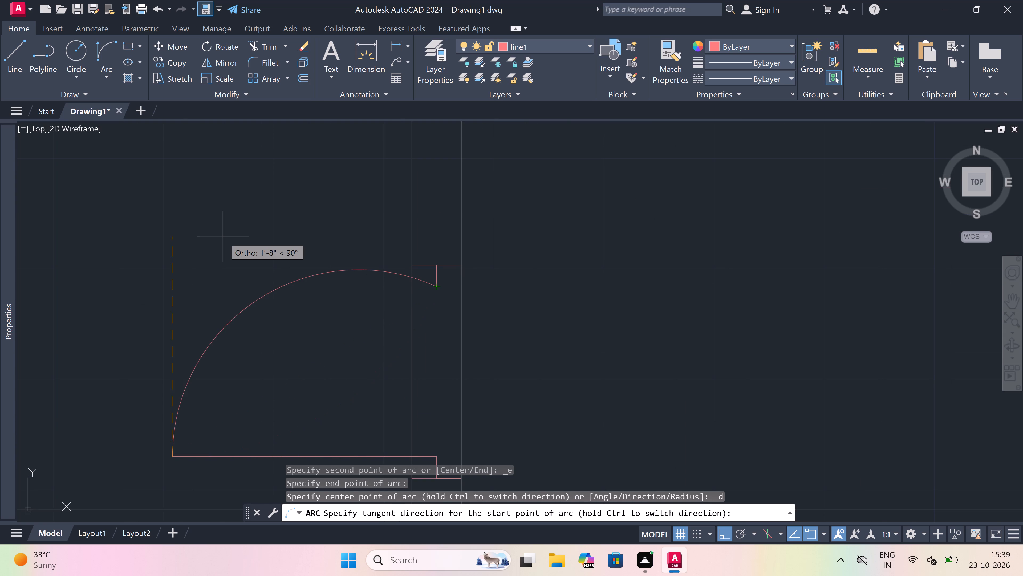
click(223, 237)
Trim both partition wall lines between the new door's jambs to open the doorway.
text(tr)
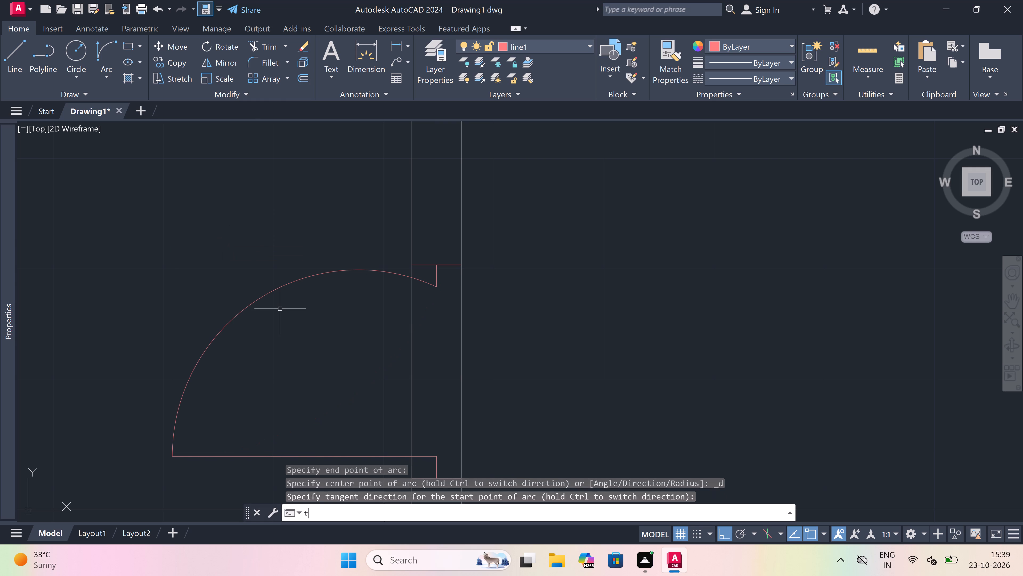
key(space)
scroll(279, 309, down, 1)
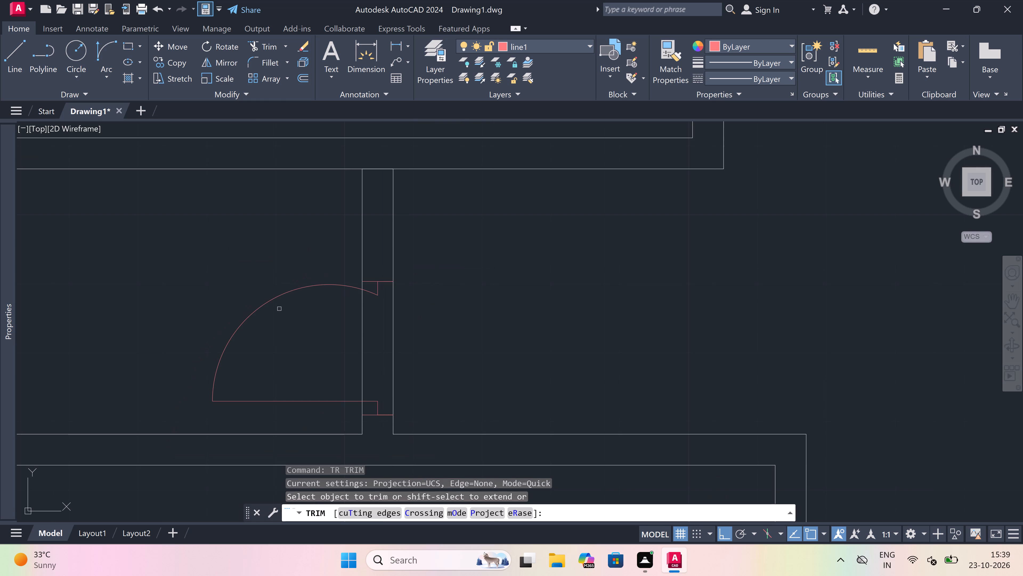
drag(300, 319, 303, 321)
click(546, 348)
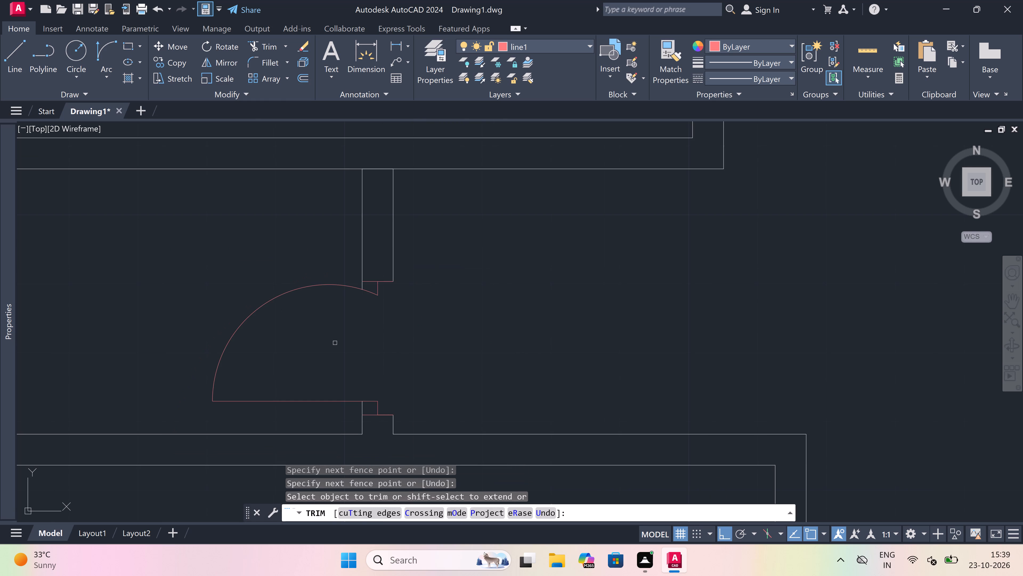
key(Escape)
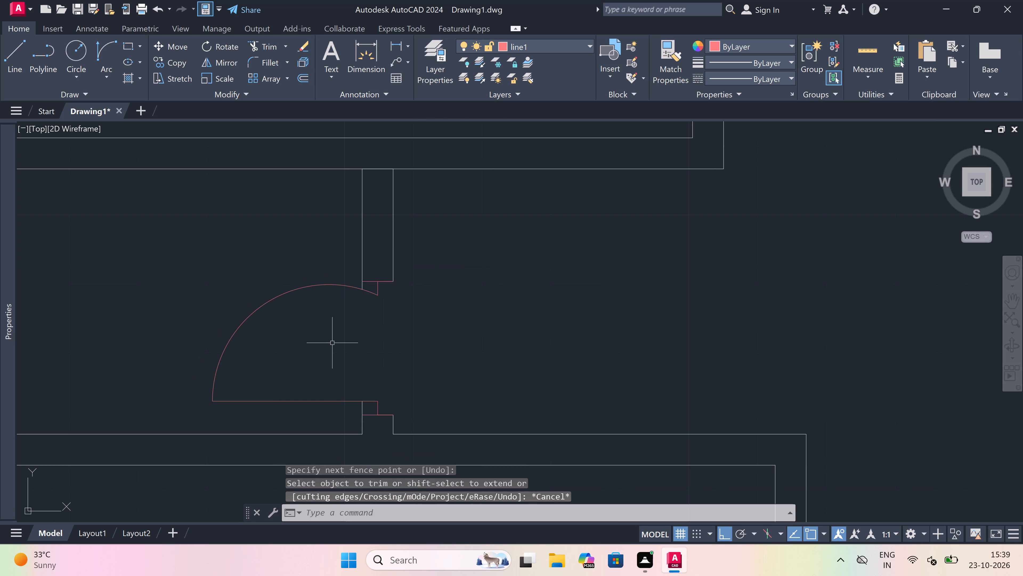
Draw a jamb line across the room's east wall below its upper-right corner, continuing 2" down from its midpoint and 3' left.
text(l)
key(space)
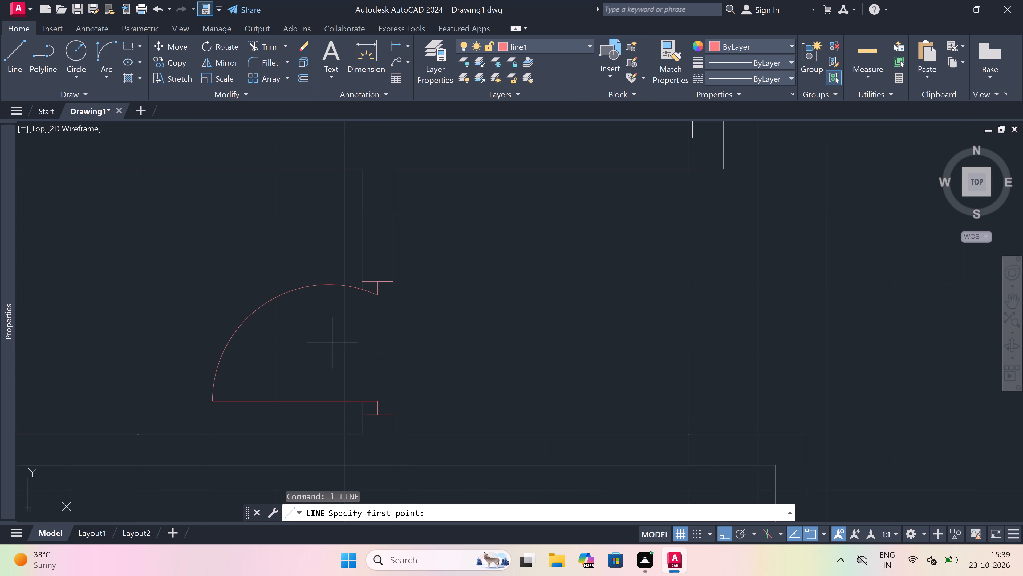
scroll(332, 343, down, 2)
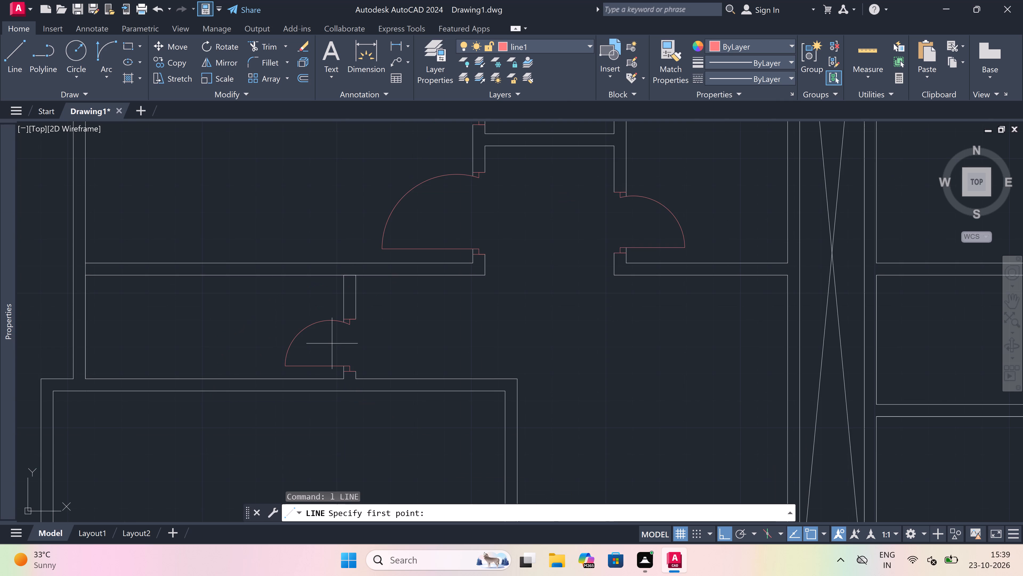
scroll(332, 343, down, 1)
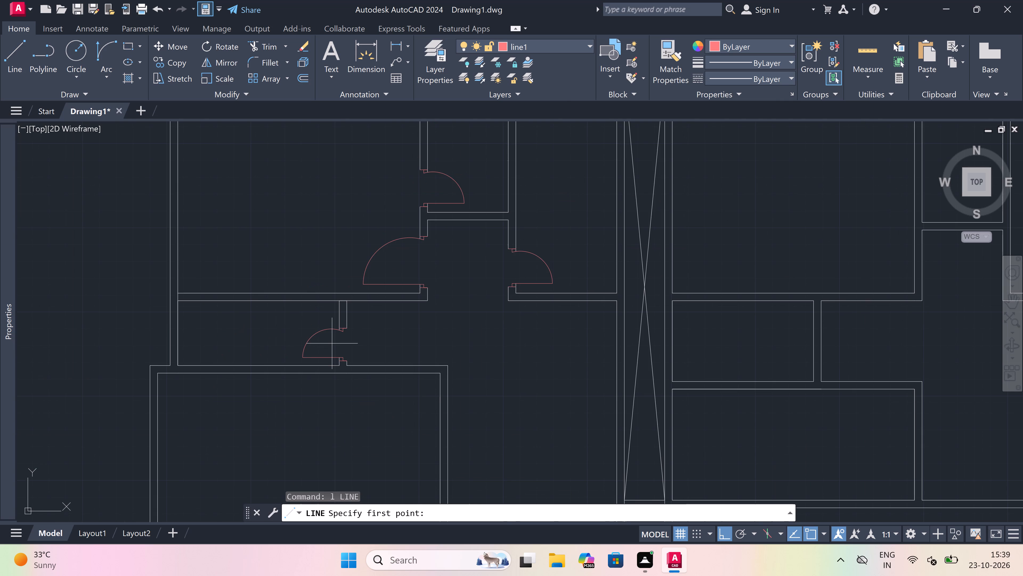
scroll(332, 343, down, 2)
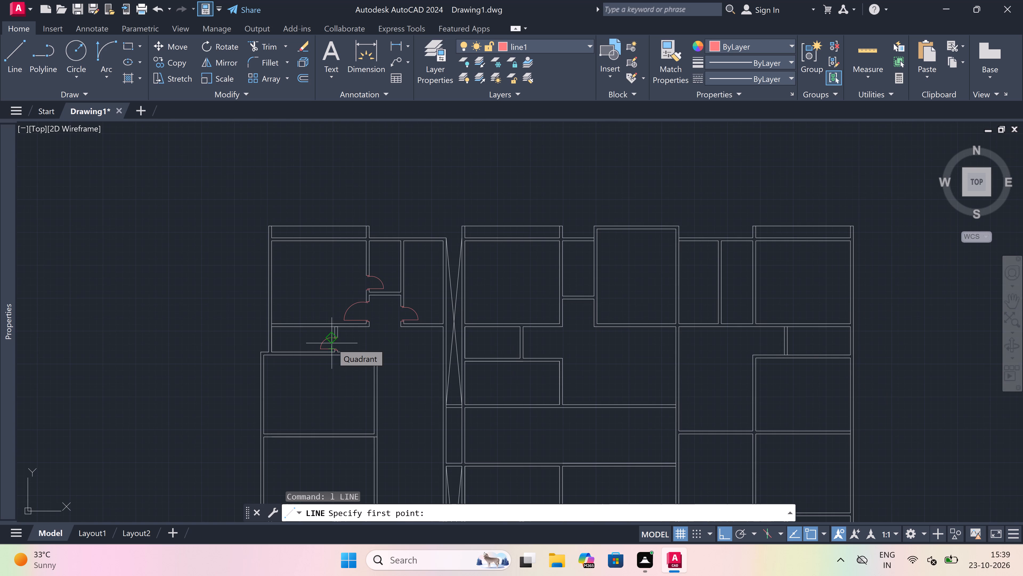
scroll(344, 372, up, 3)
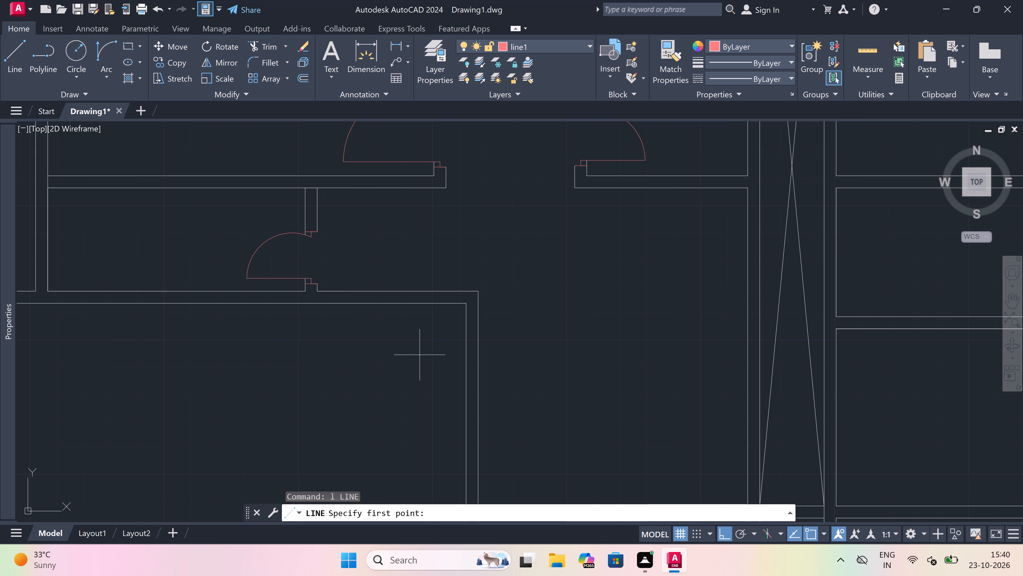
scroll(459, 321, up, 1)
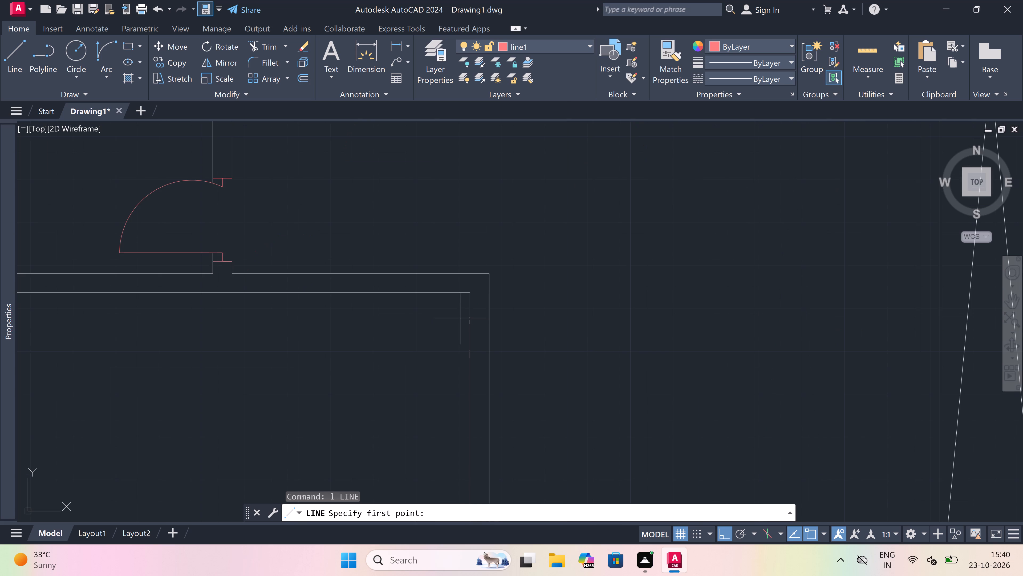
click(472, 312)
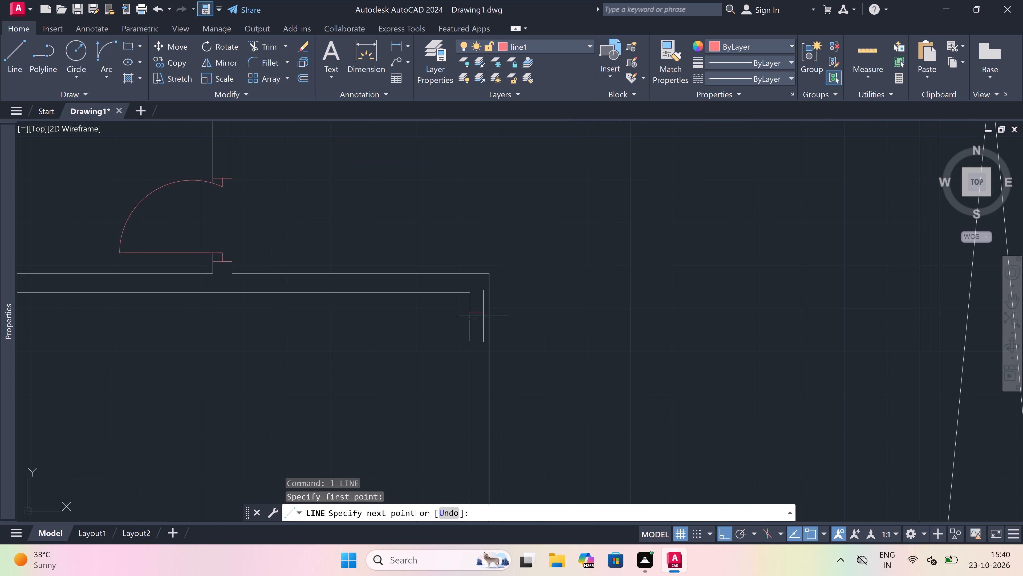
click(490, 316)
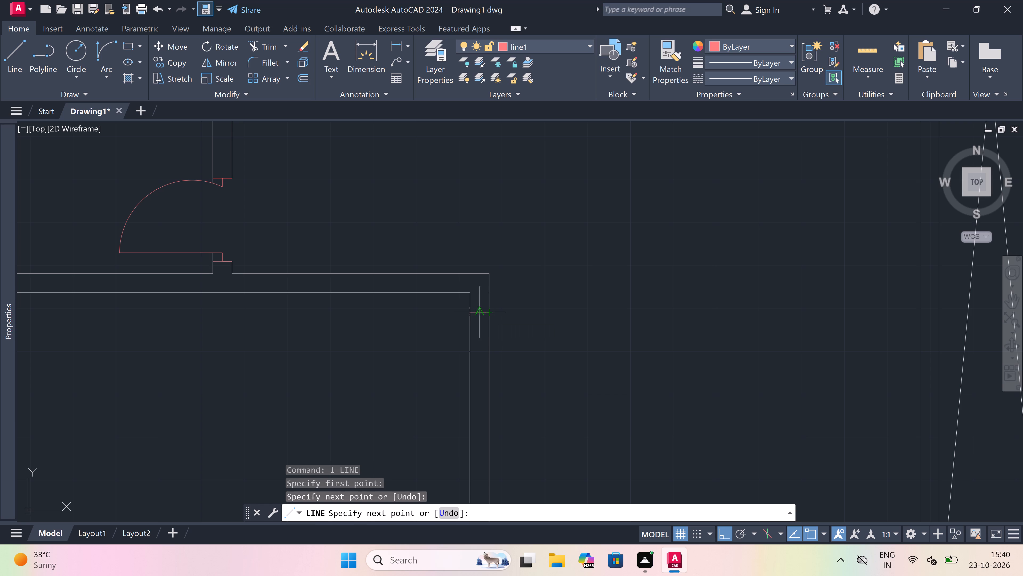
click(479, 316)
scroll(479, 316, up, 2)
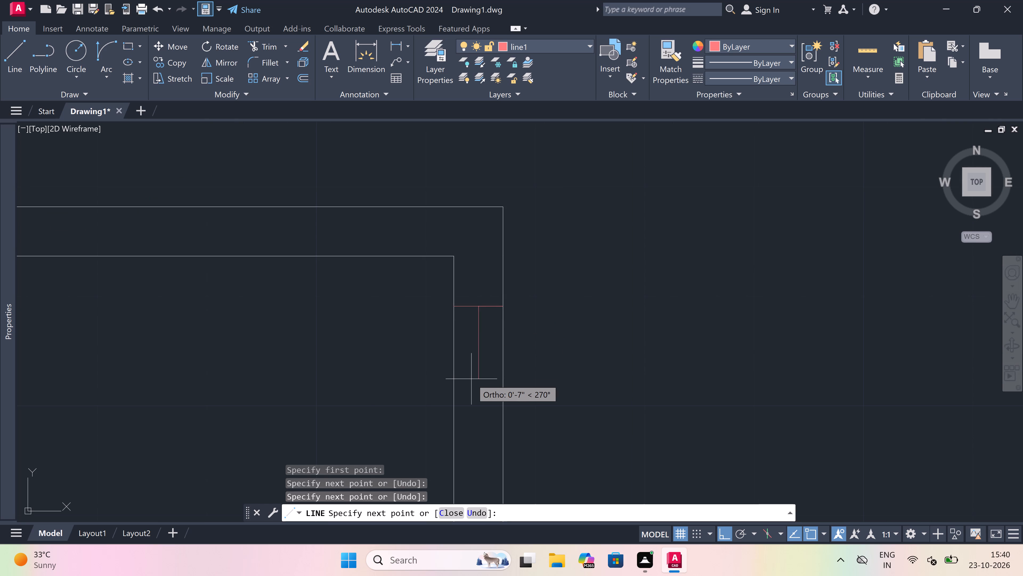
key(2)
text(")
key(space)
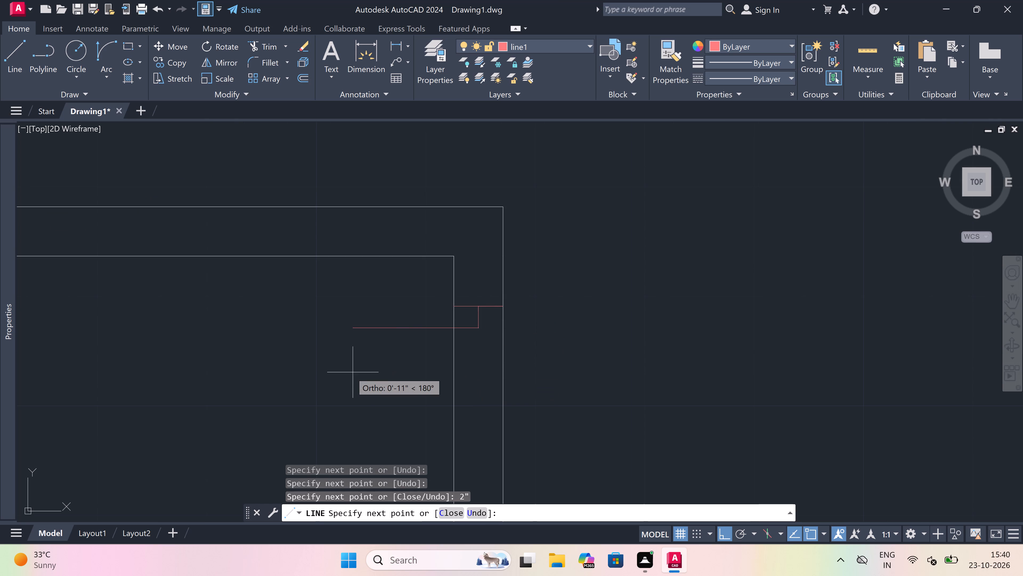
text(3')
key(space)
key(Escape)
Draw the door's lower jamb line across the same east wall, with a 2" stub up from its midpoint.
key(space)
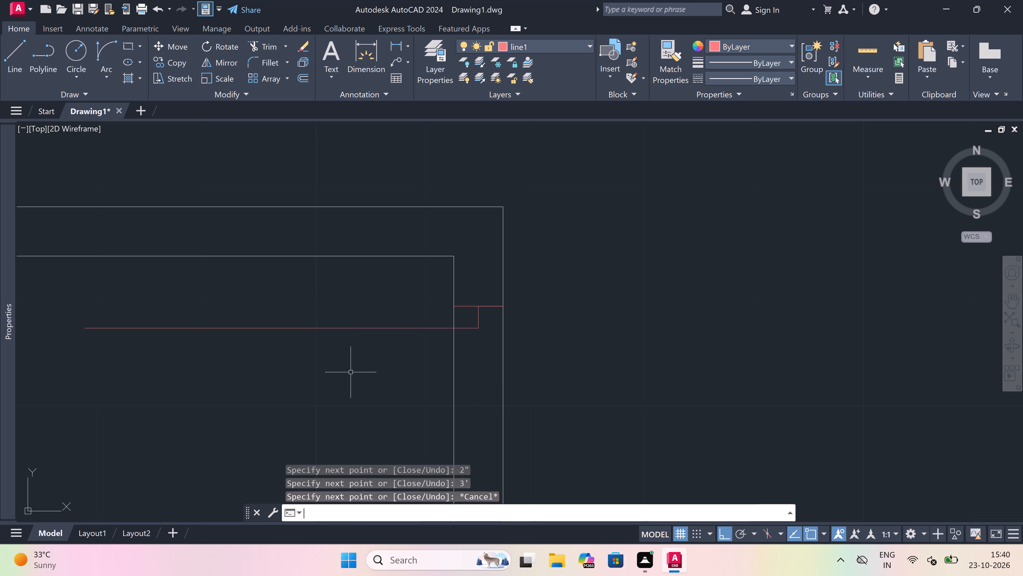
scroll(359, 369, down, 2)
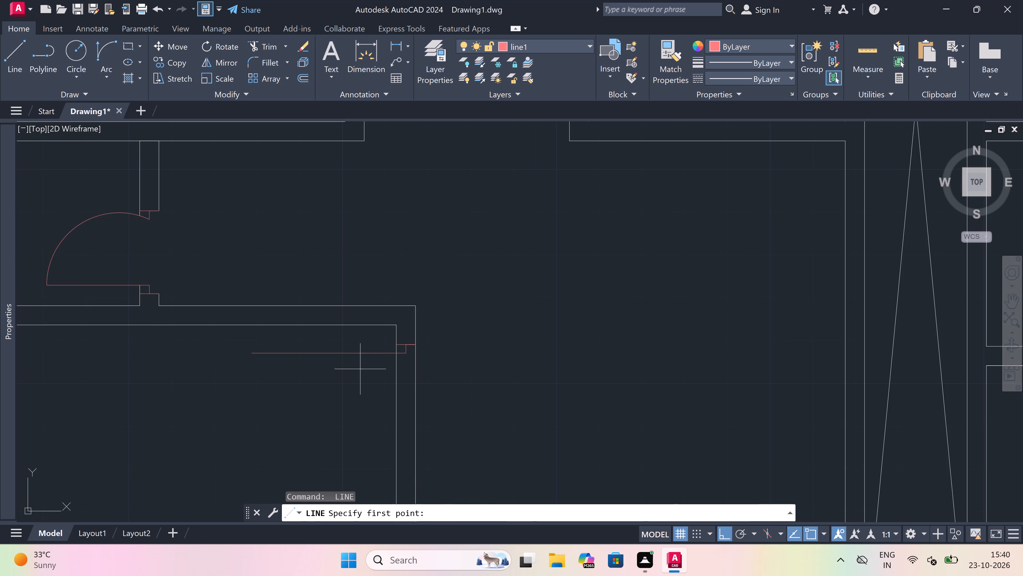
scroll(380, 410, down, 2)
scroll(380, 432, up, 2)
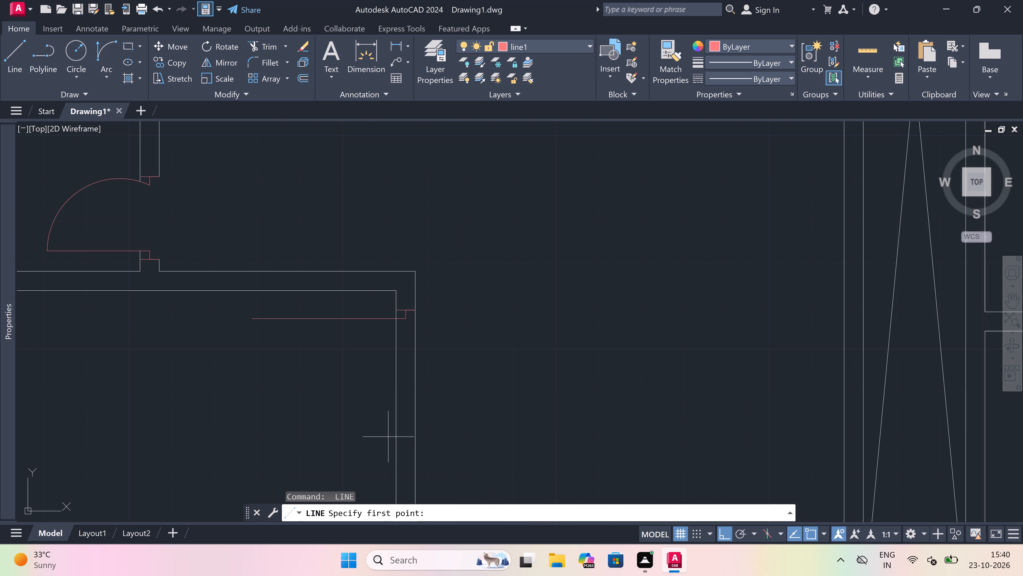
click(395, 440)
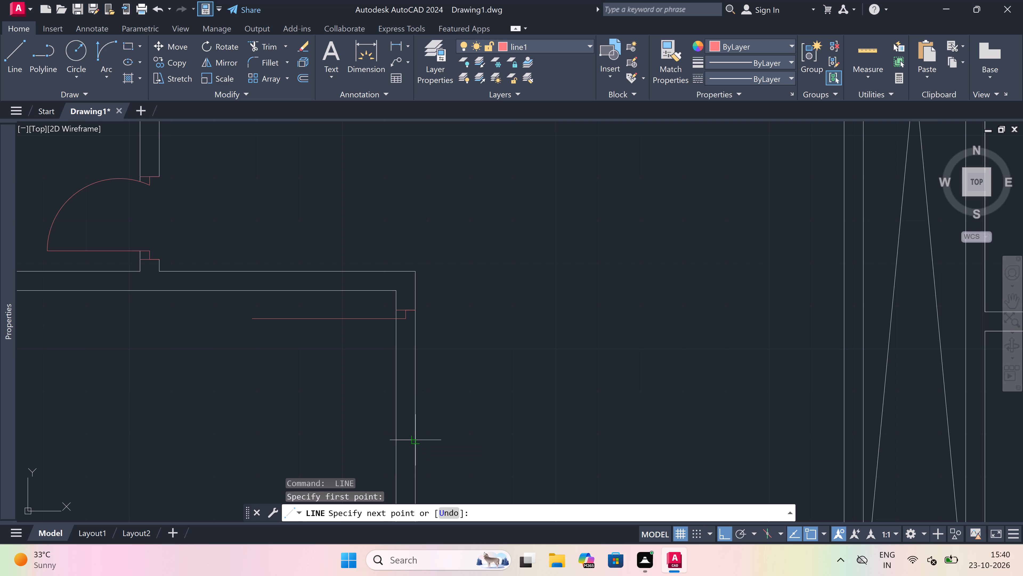
click(415, 439)
click(404, 439)
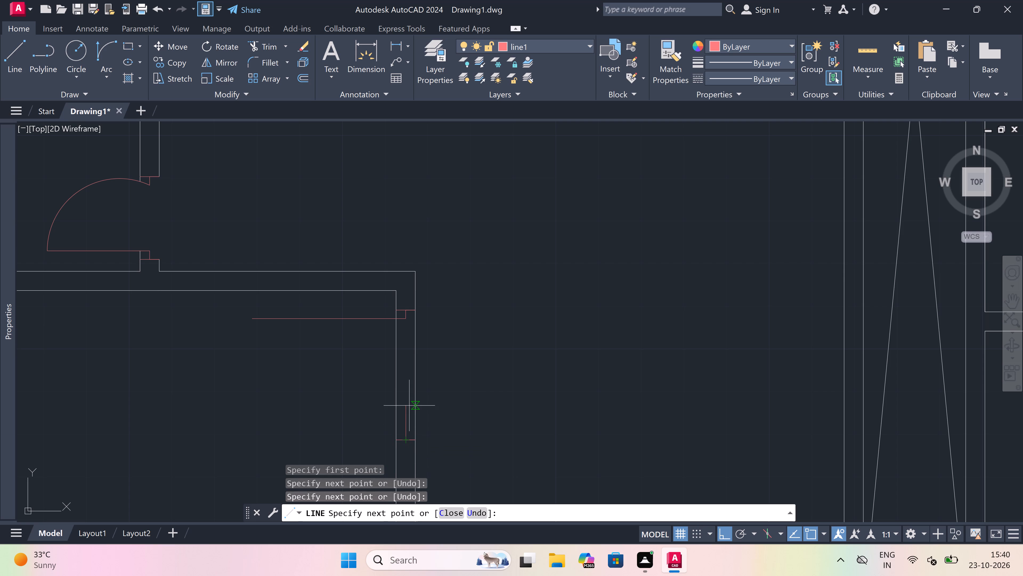
key(2)
text(")
key(space)
key(Escape)
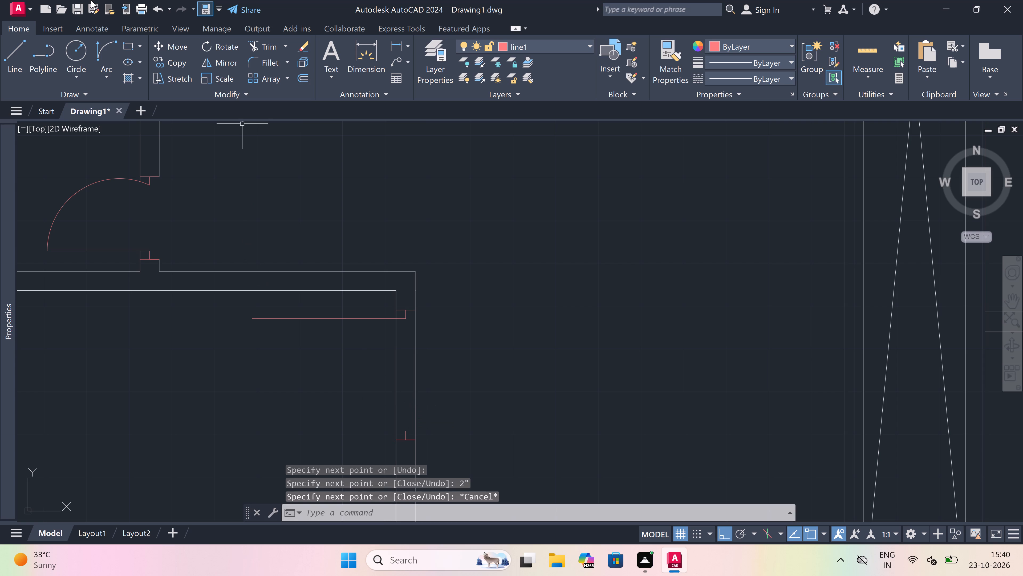
Draw a Start, End, Direction arc from the free end of the 3' leaf to the lower jamb's stub, starting vertically downward.
click(112, 52)
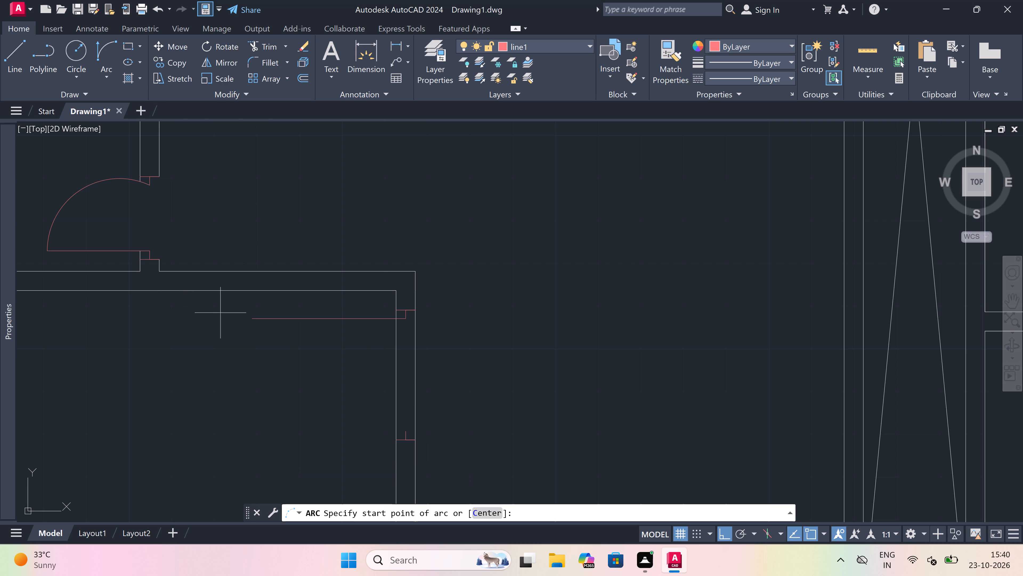
drag(251, 320, 251, 326)
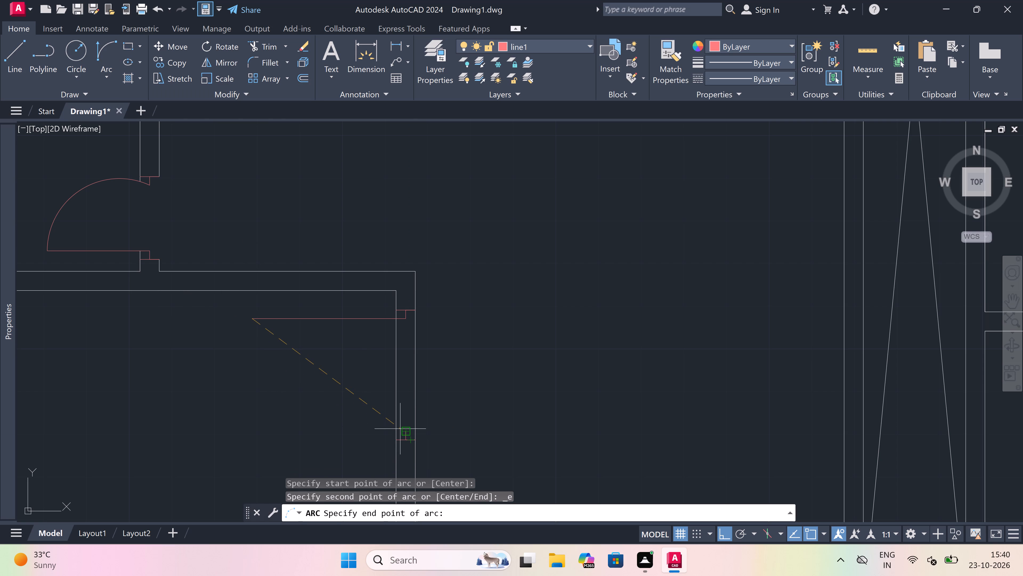
click(403, 429)
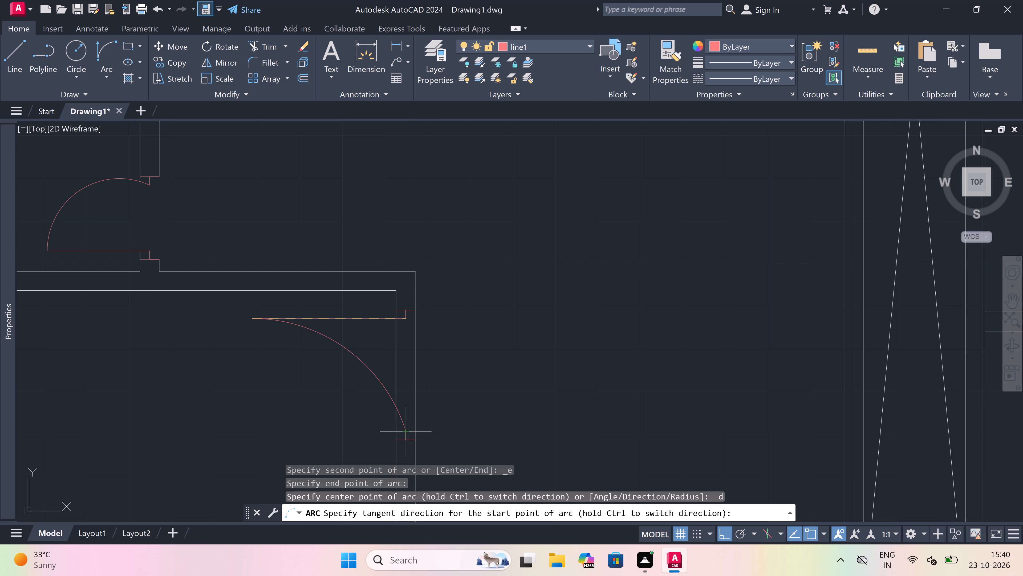
click(319, 449)
Trim both east wall lines between the new 3' door's jambs to open the doorway.
scroll(388, 360, down, 3)
scroll(384, 379, up, 2)
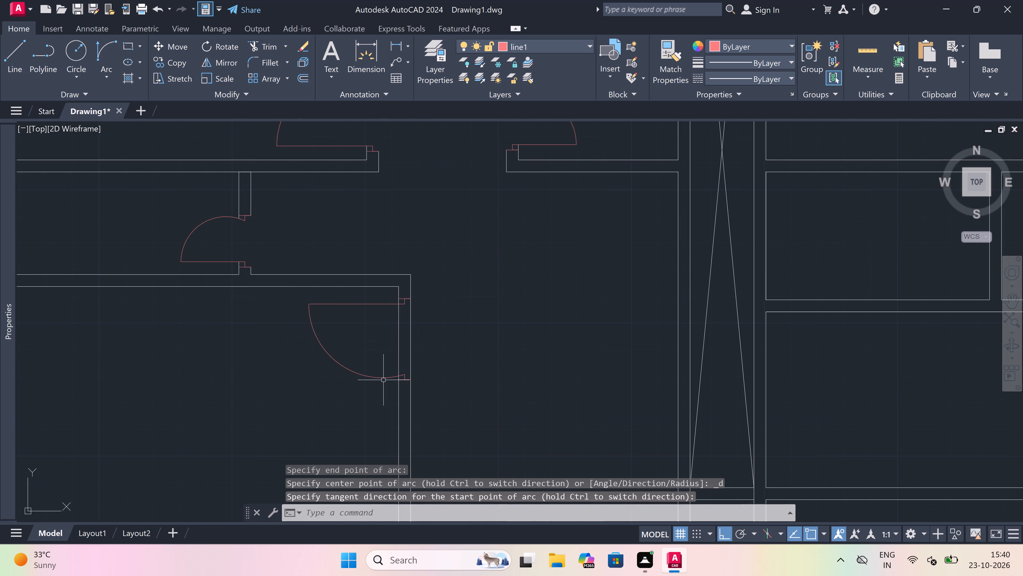
text(tr)
key(space)
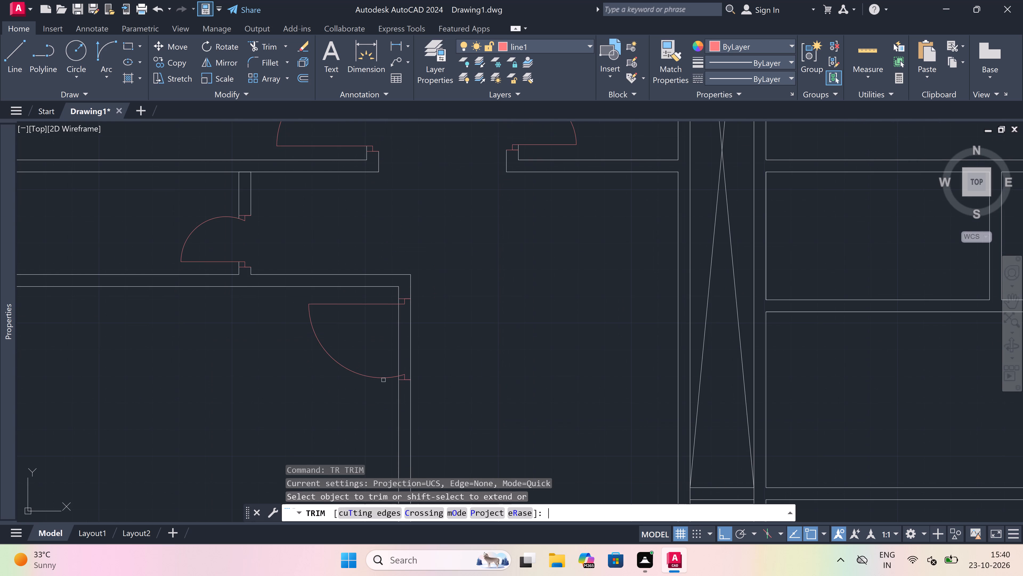
click(378, 357)
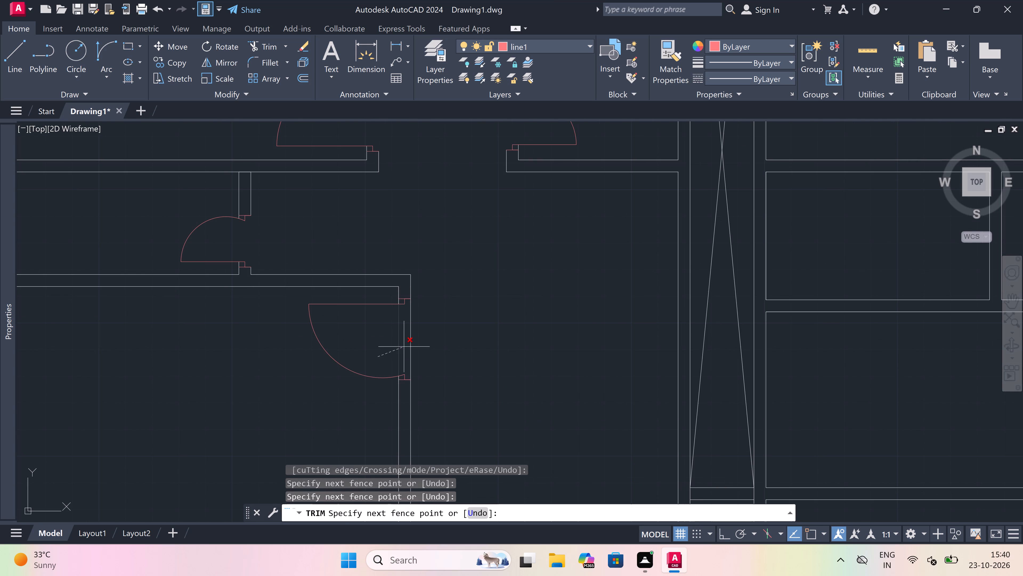
click(404, 347)
click(404, 347)
click(440, 342)
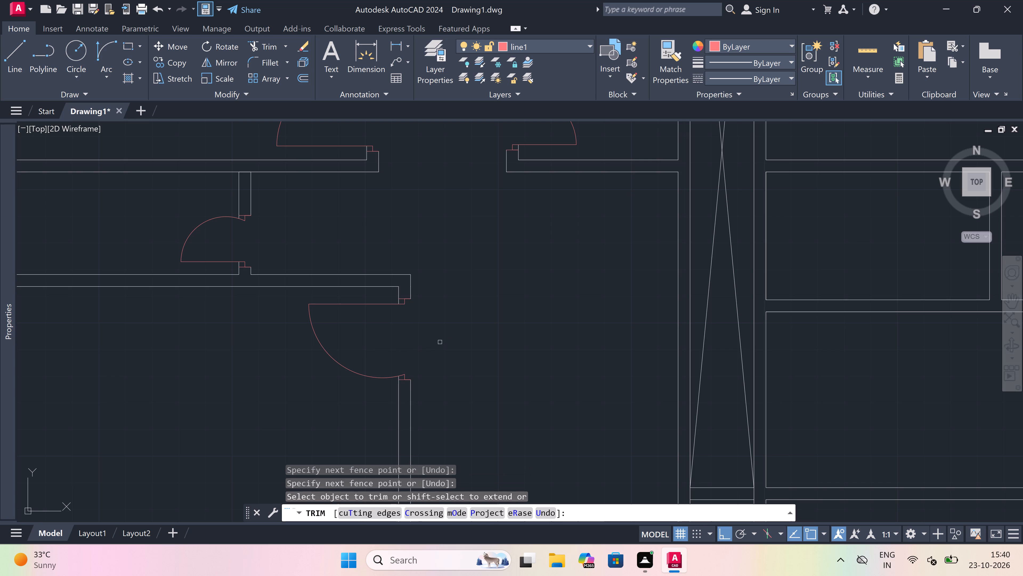
key(Escape)
Draw a jamb line across the adjoining lower room's east wall near its lower-right corner, continuing 2" up from its midpoint and 3' left.
text(l)
key(space)
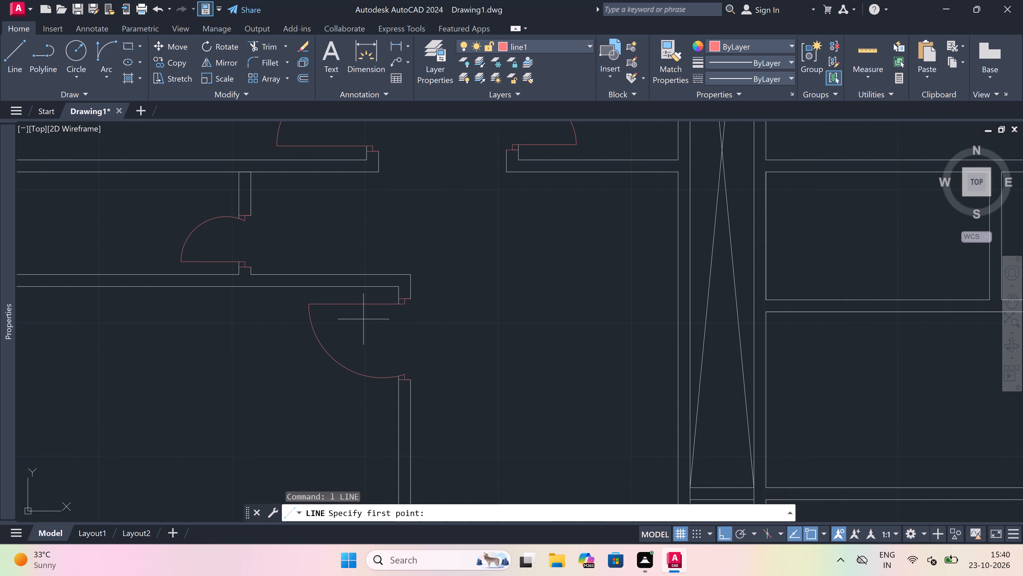
scroll(394, 329, down, 4)
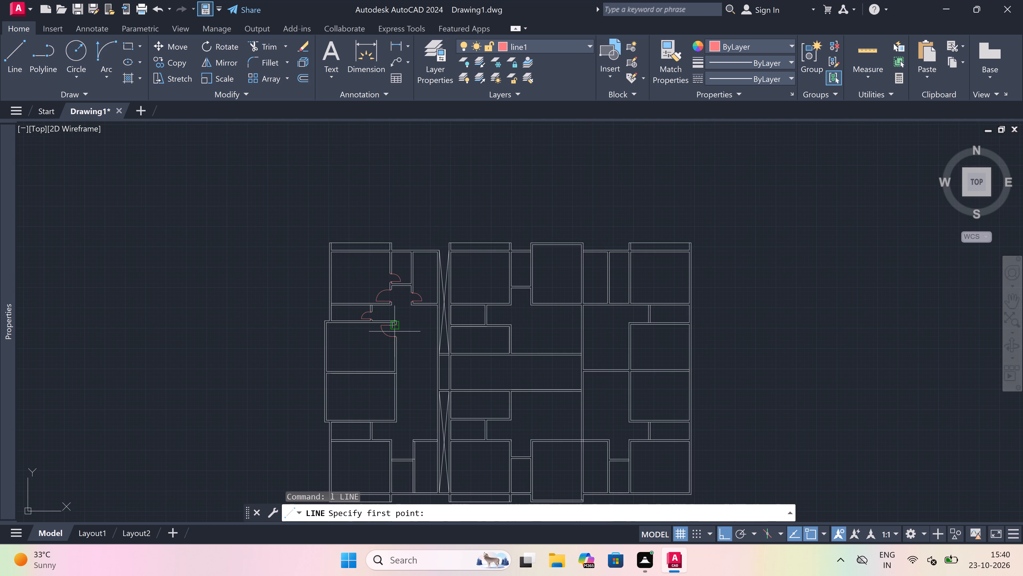
scroll(389, 426, up, 6)
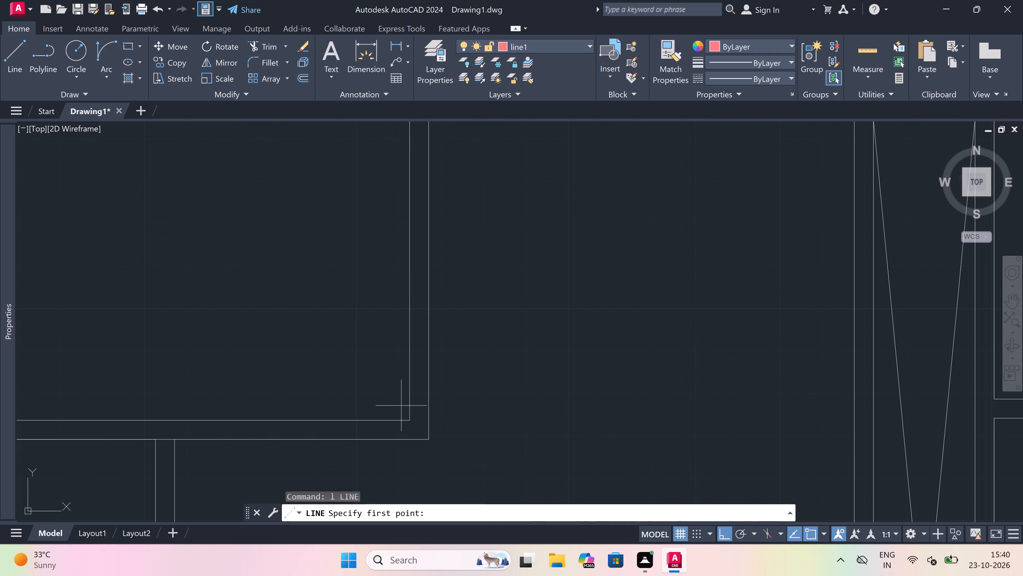
scroll(402, 403, up, 1)
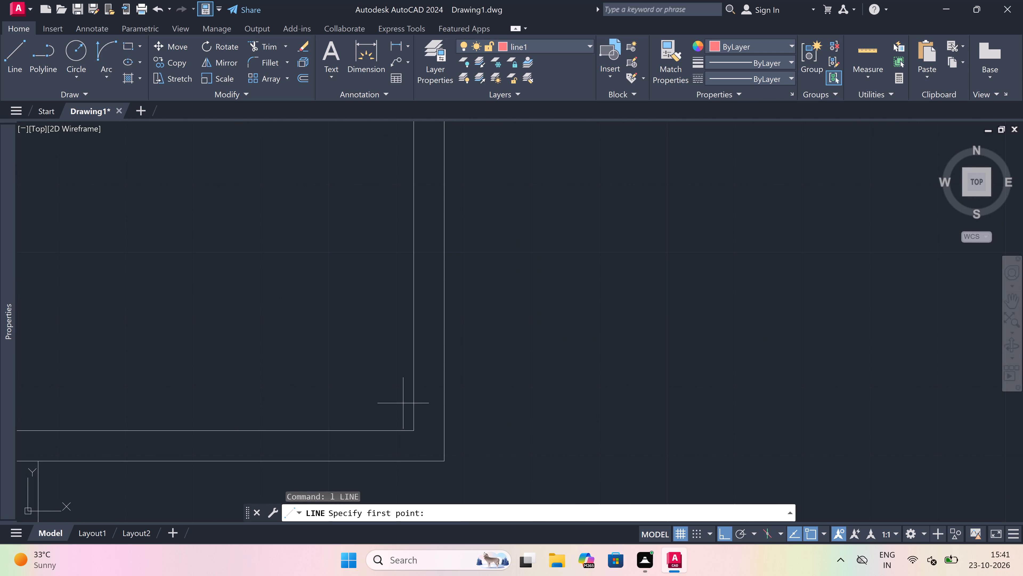
scroll(404, 403, up, 1)
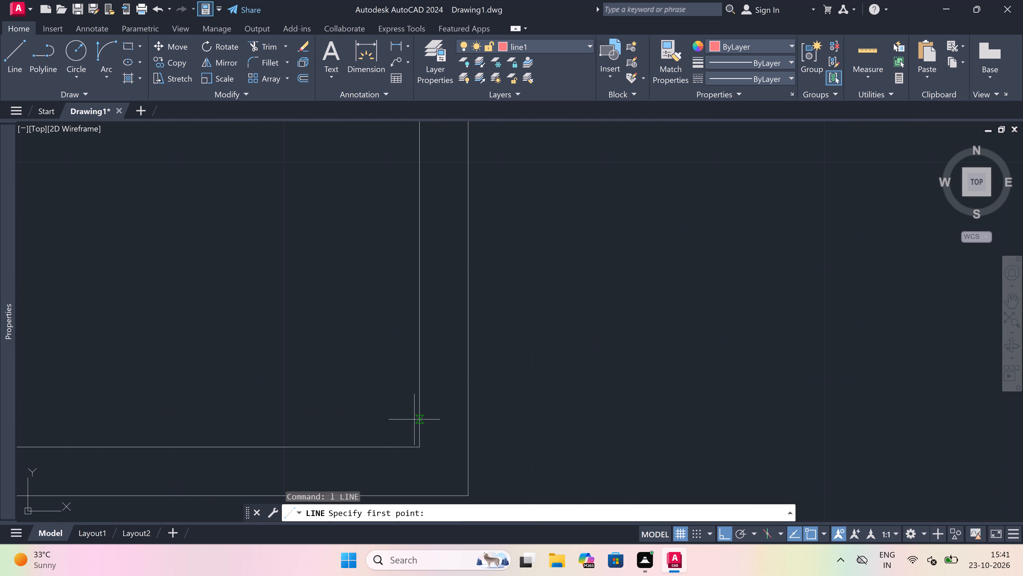
click(415, 418)
click(469, 418)
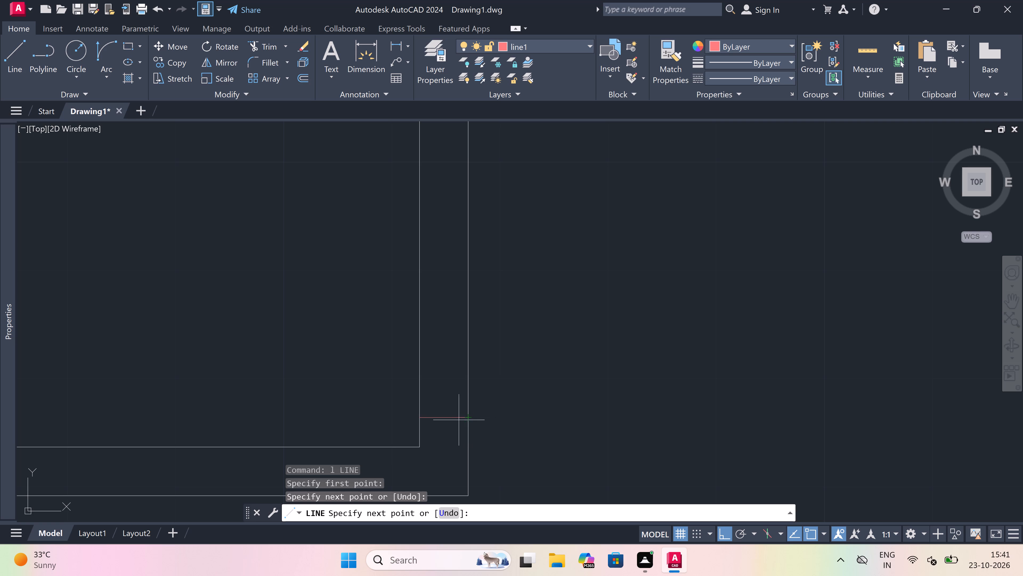
drag(448, 417, 446, 414)
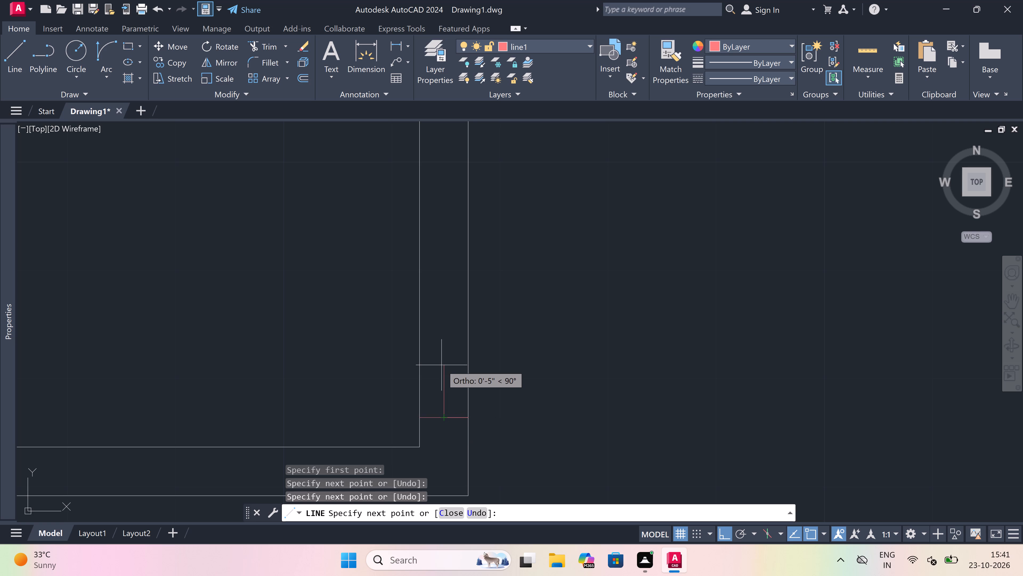
key(2)
text(")
key(space)
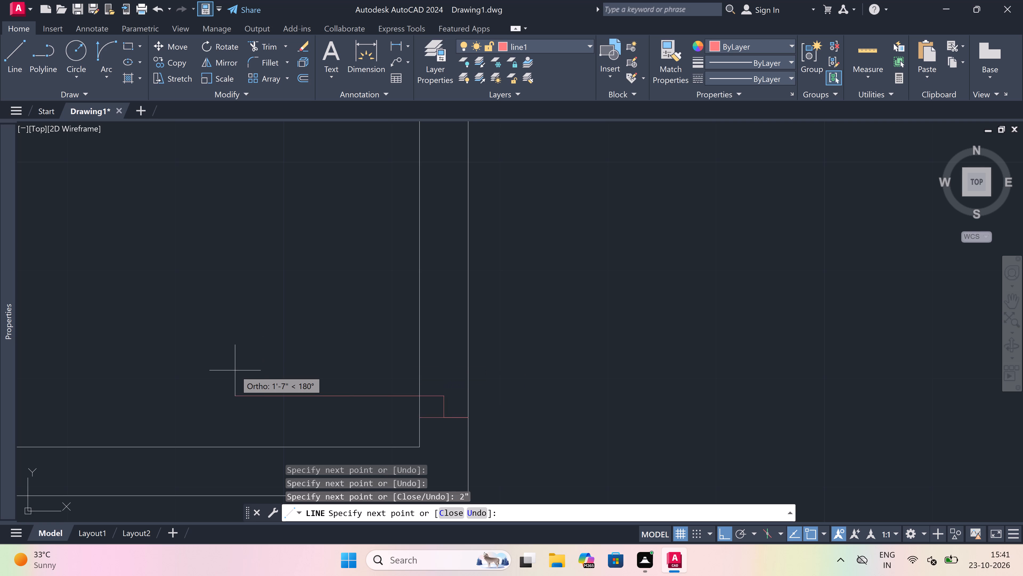
text(3')
key(space)
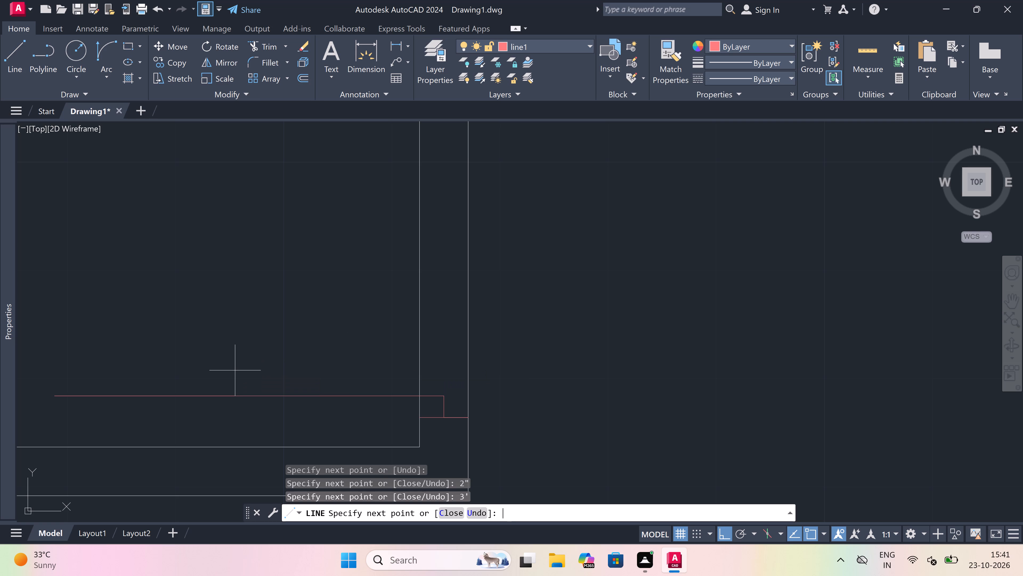
key(Escape)
Draw the door's upper jamb line across the same east wall, with a 2" stub down from its midpoint.
key(space)
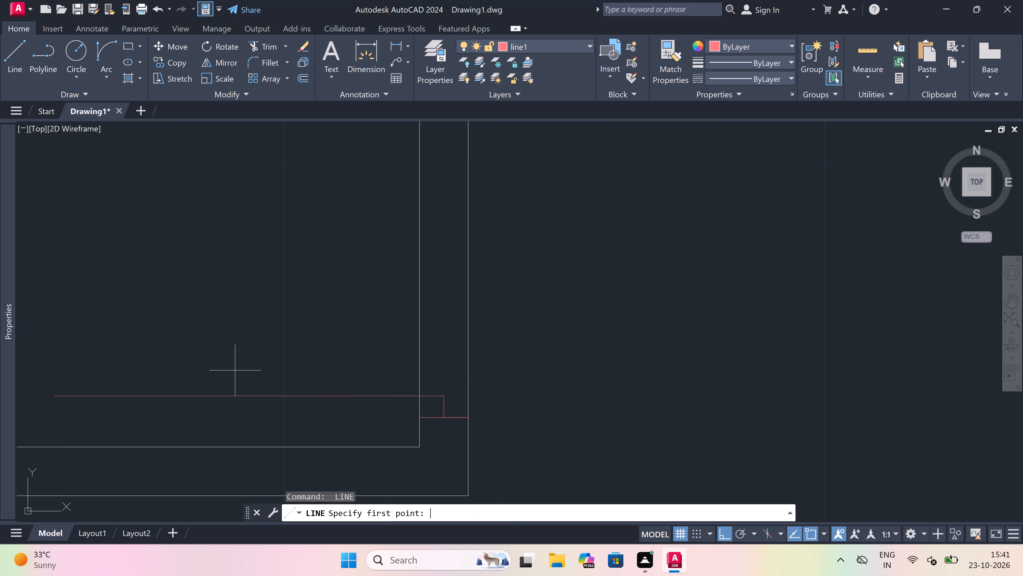
scroll(341, 409, down, 4)
scroll(330, 377, up, 1)
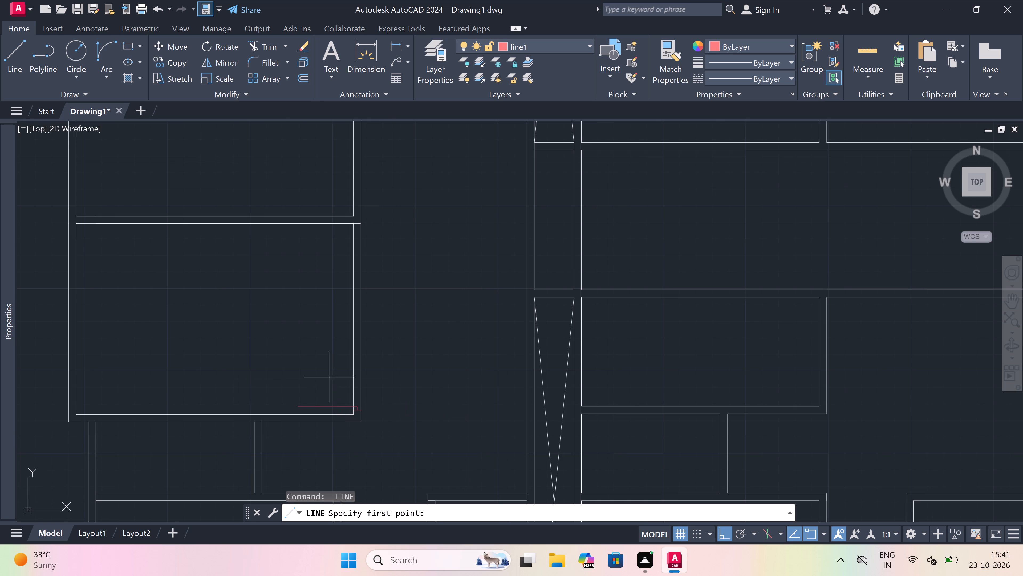
scroll(330, 377, up, 1)
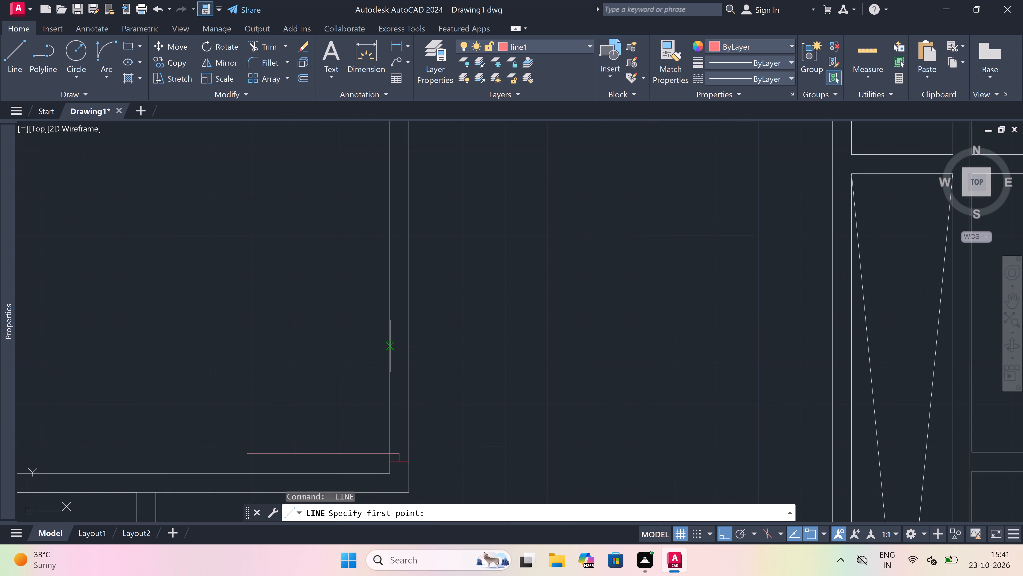
click(390, 346)
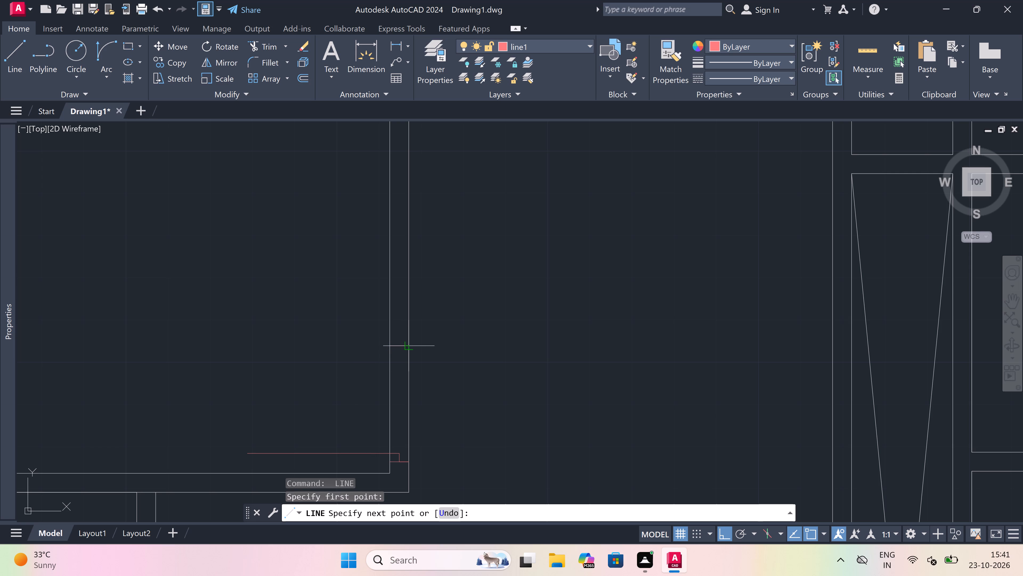
click(408, 345)
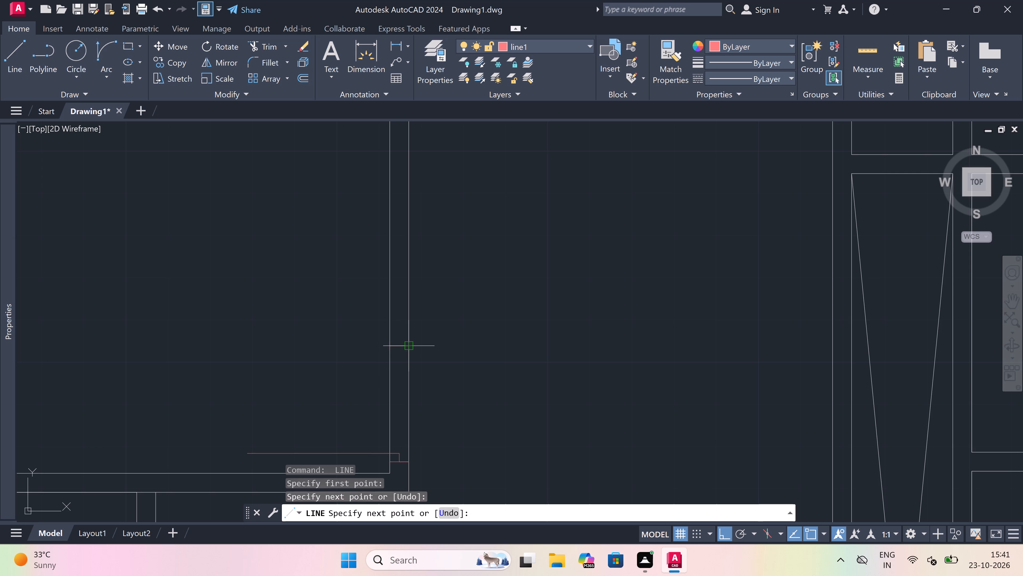
drag(399, 344, 399, 351)
key(2)
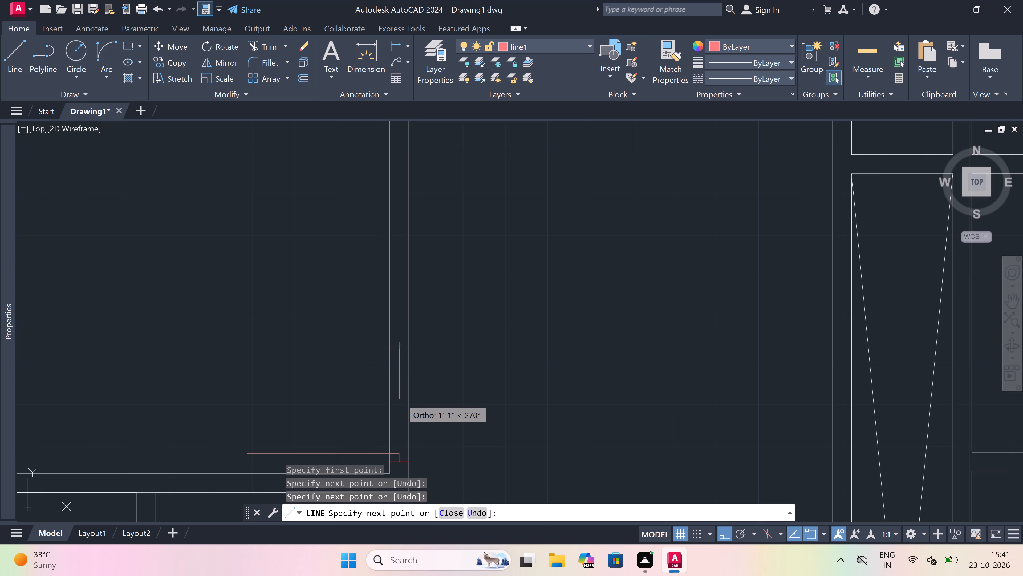
text(")
key(space)
key(Escape)
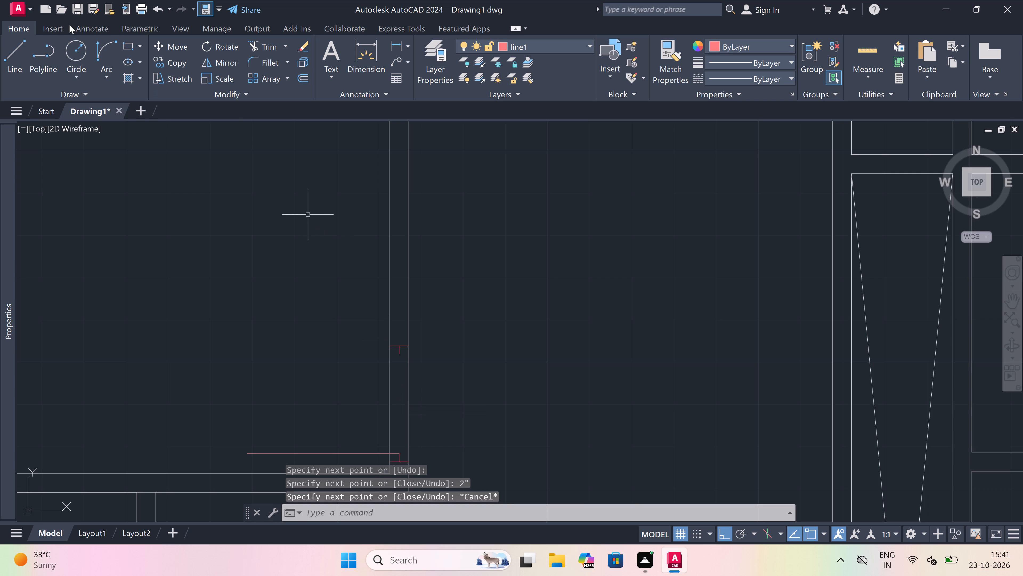
Draw a Start, End, Direction arc from the free end of the 3' leaf to the upper jamb's stub, starting vertically upward.
click(104, 46)
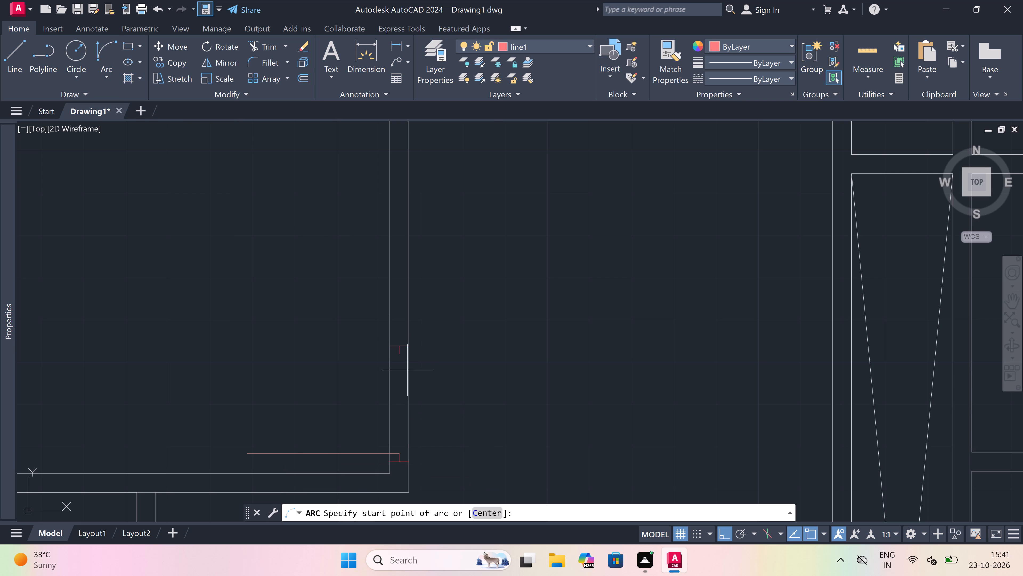
click(247, 454)
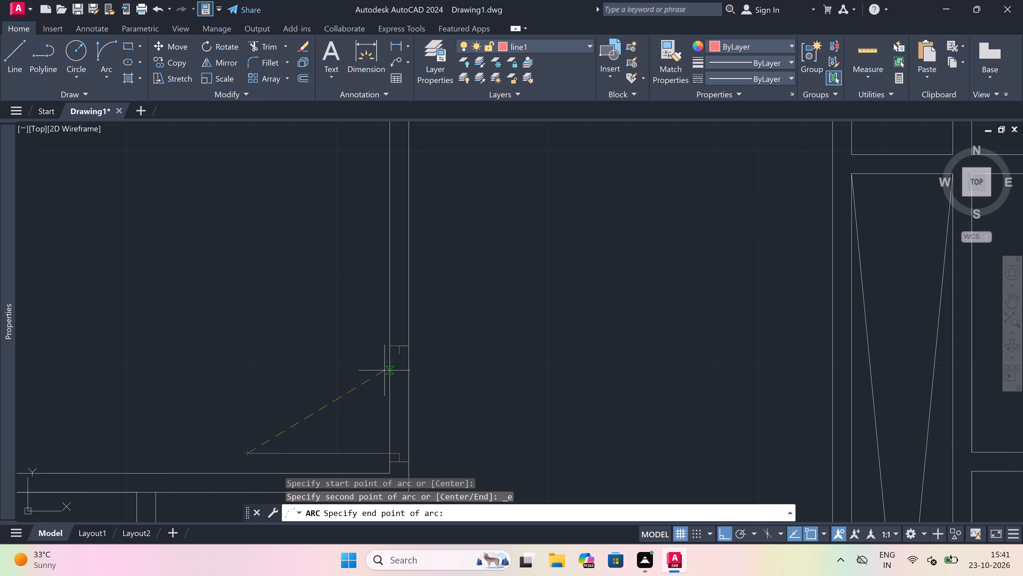
click(400, 351)
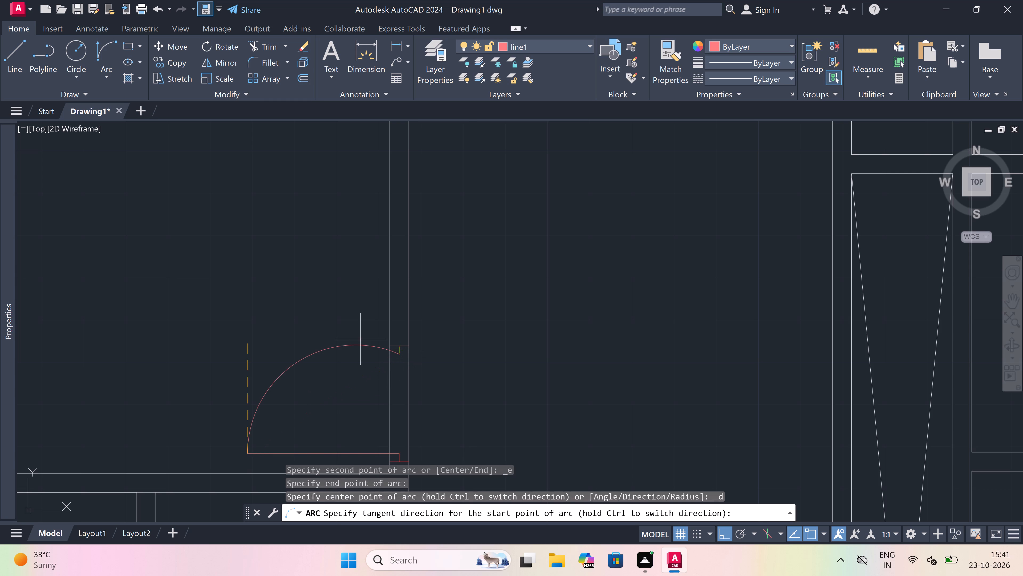
click(278, 314)
Trim both east wall lines between the 3' door's jambs to open the doorway.
text(tr)
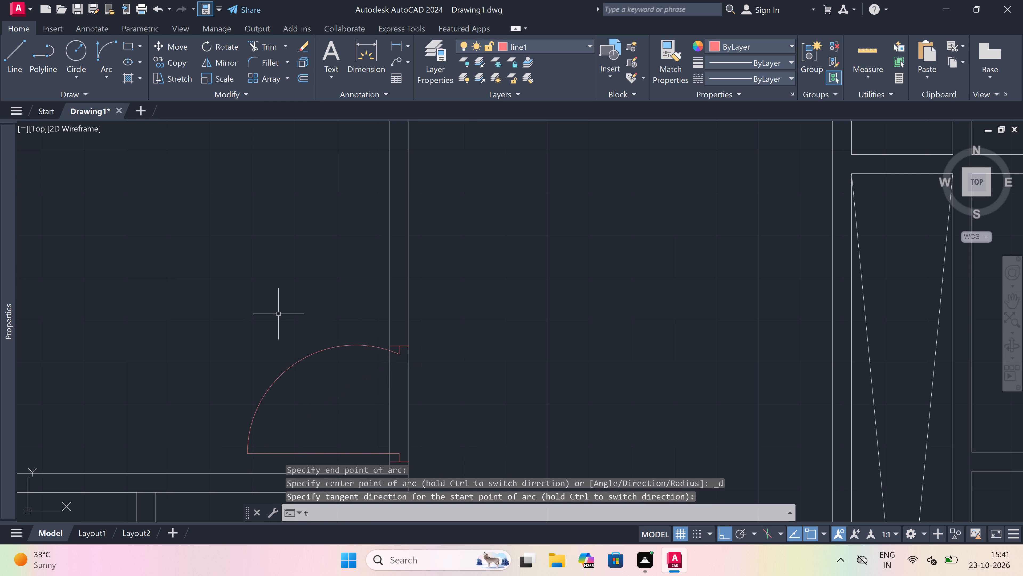
key(space)
scroll(279, 314, down, 2)
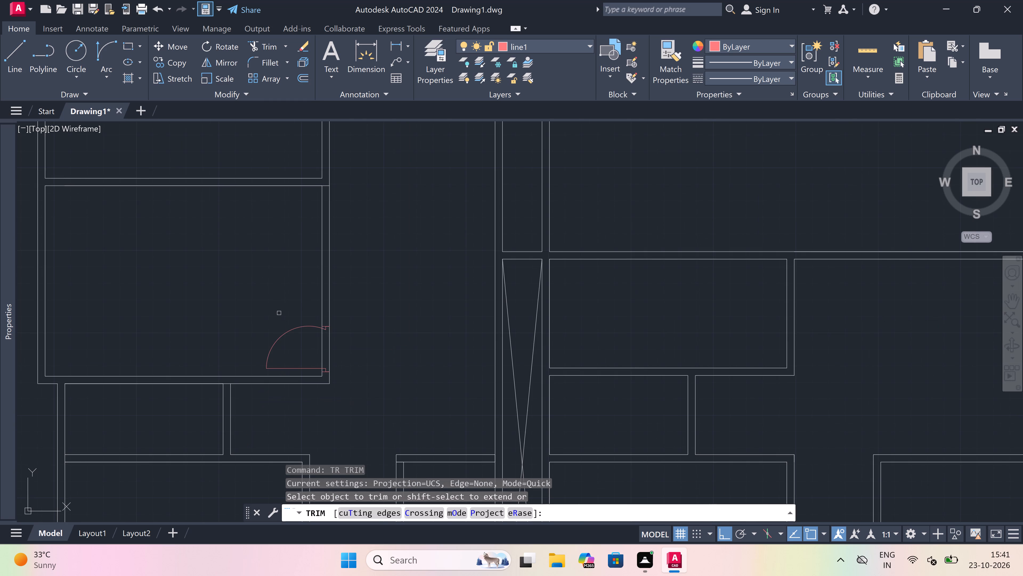
scroll(311, 351, up, 1)
click(312, 350)
click(380, 350)
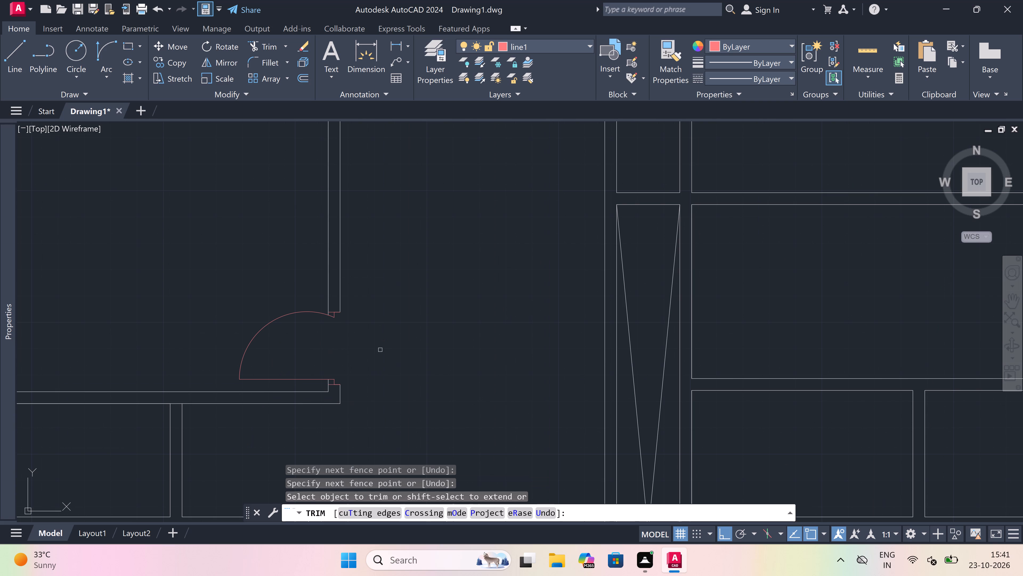
key(Escape)
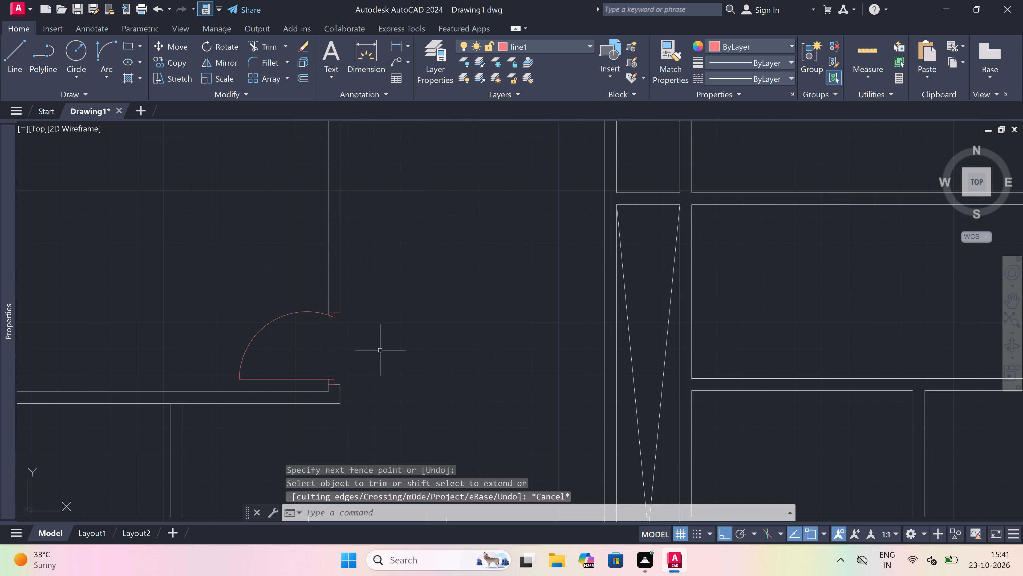
Draw a jamb line across the small room below's east wall near its lower-right corner, continuing 2" up from its midpoint and 2' left.
text(l)
key(space)
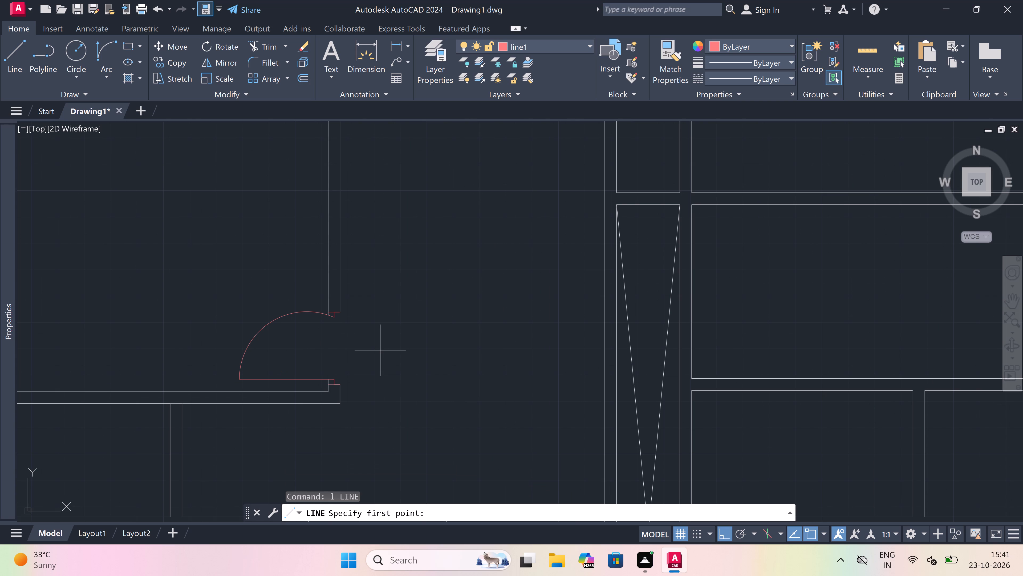
scroll(380, 350, down, 2)
scroll(280, 378, down, 1)
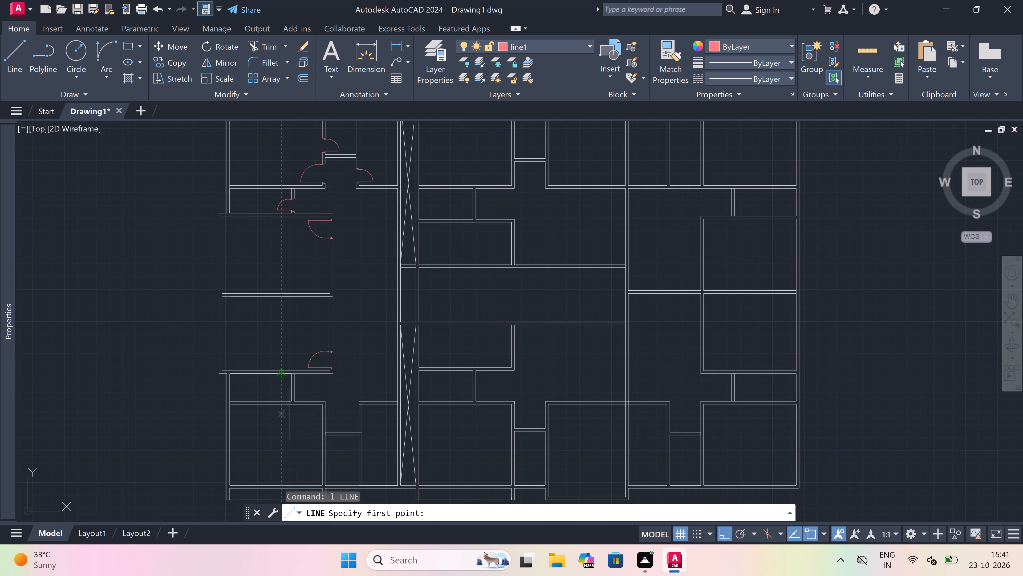
scroll(291, 412, up, 3)
scroll(294, 357, up, 1)
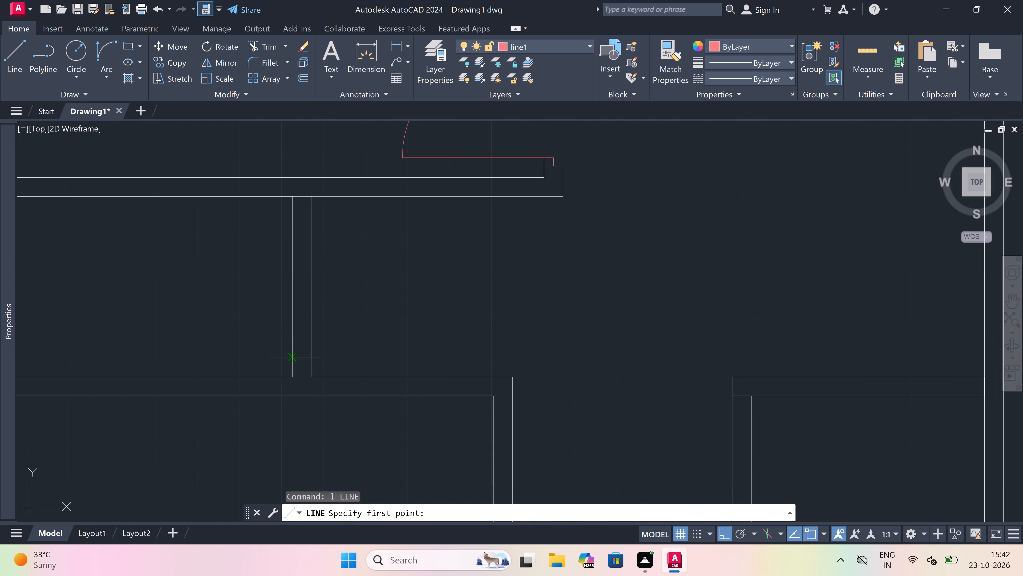
click(294, 362)
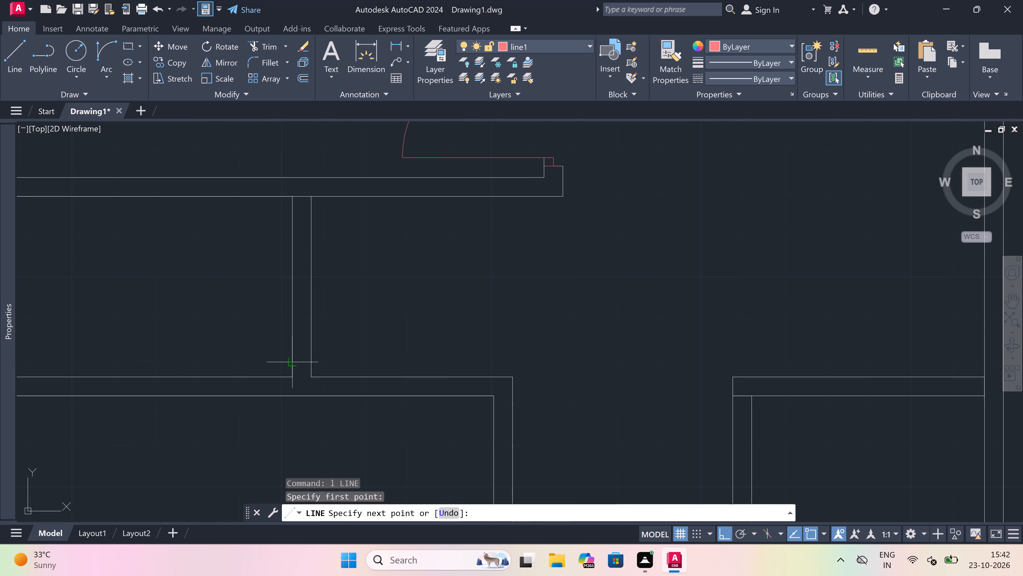
click(314, 360)
scroll(308, 359, up, 3)
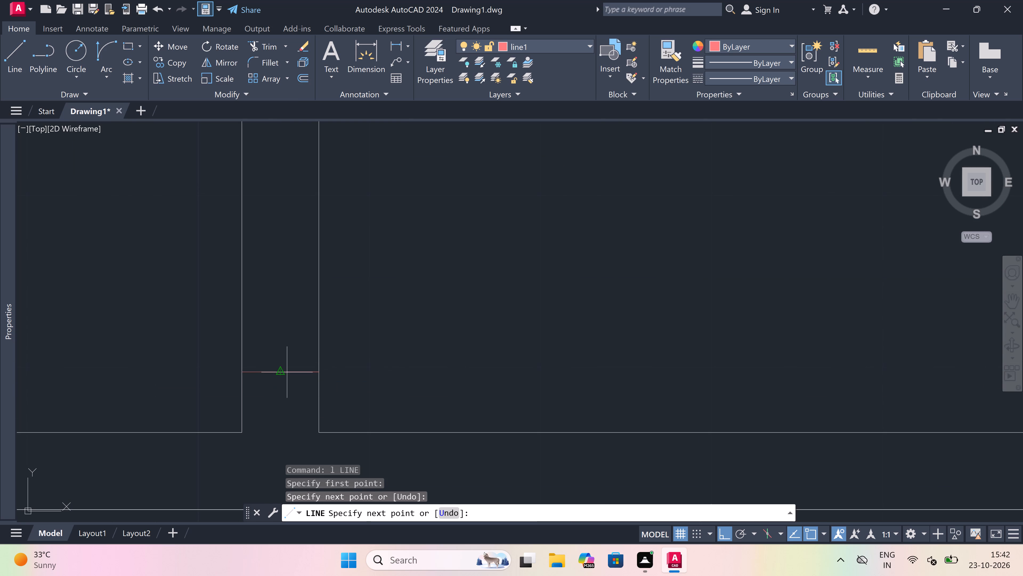
drag(280, 371, 280, 349)
key(2)
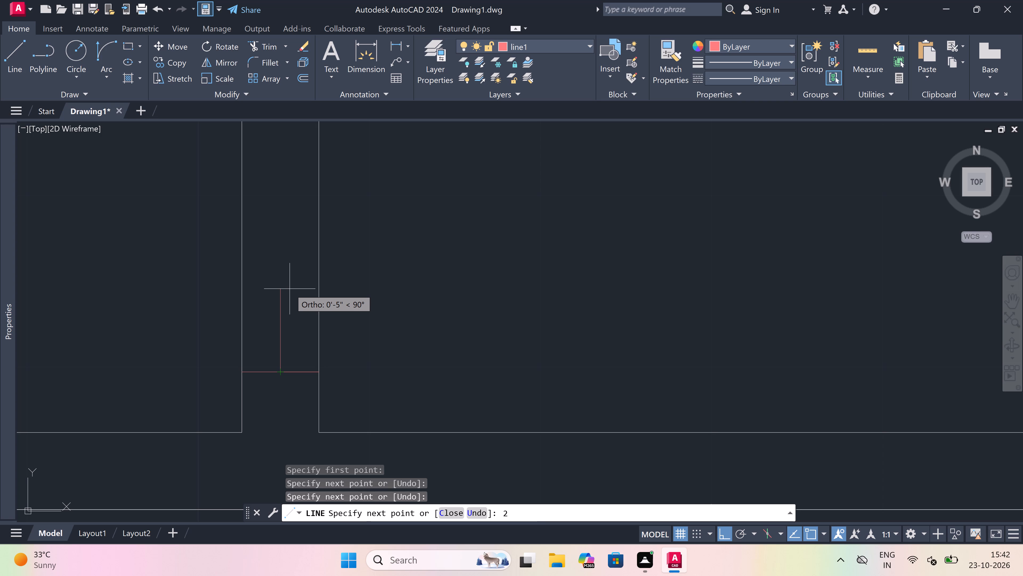
text(")
key(space)
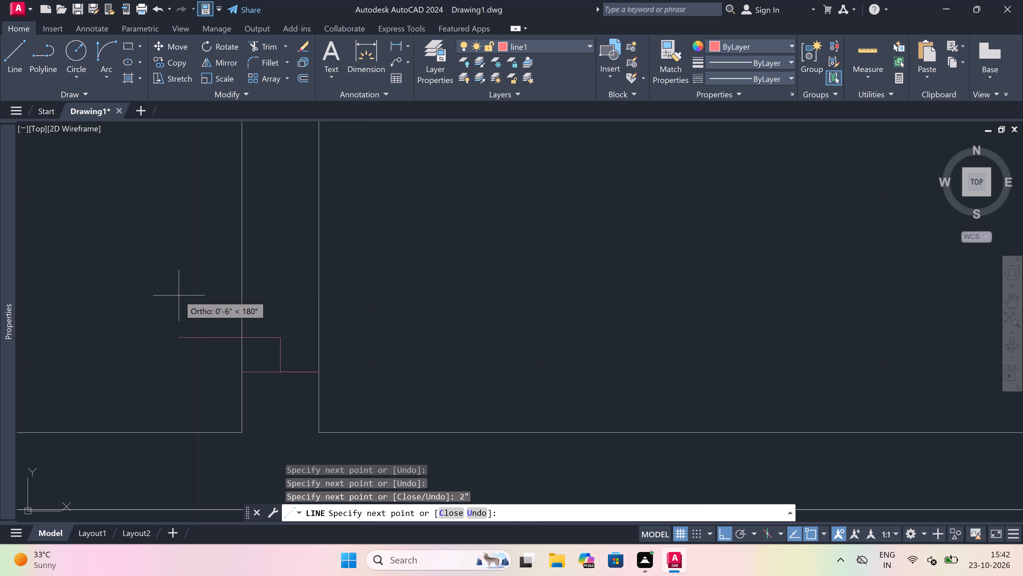
text(2')
key(space)
key(Escape)
Draw the small room door's upper jamb line across the wall from its midpoint, with a 2" stub down from the jamb's midpoint.
key(space)
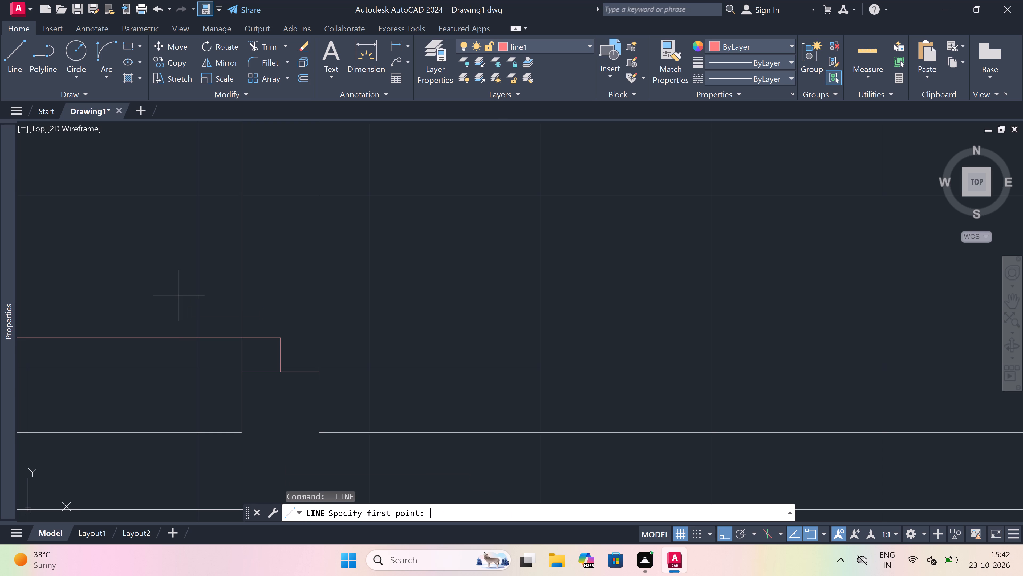
scroll(242, 325, down, 4)
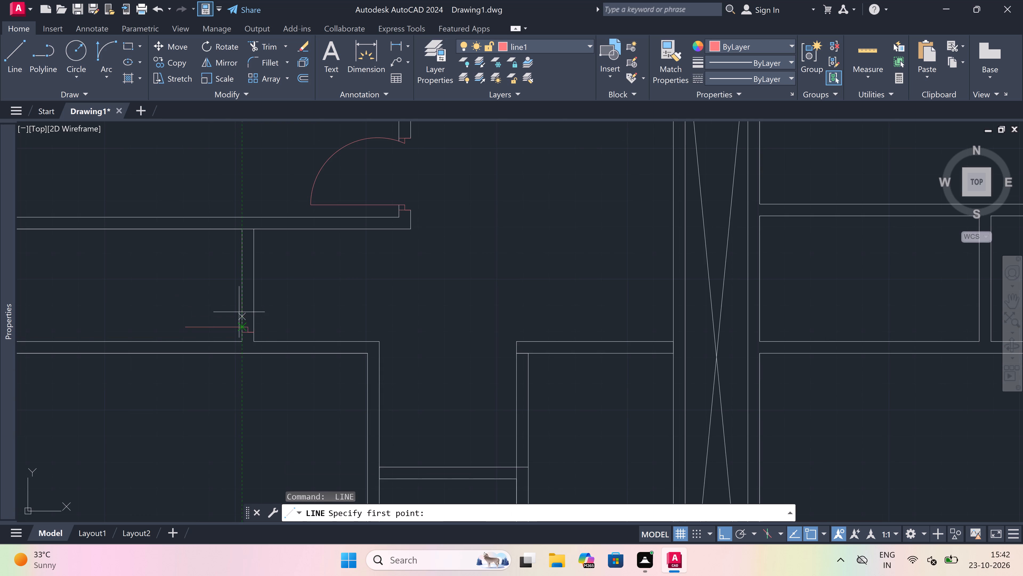
scroll(233, 295, up, 2)
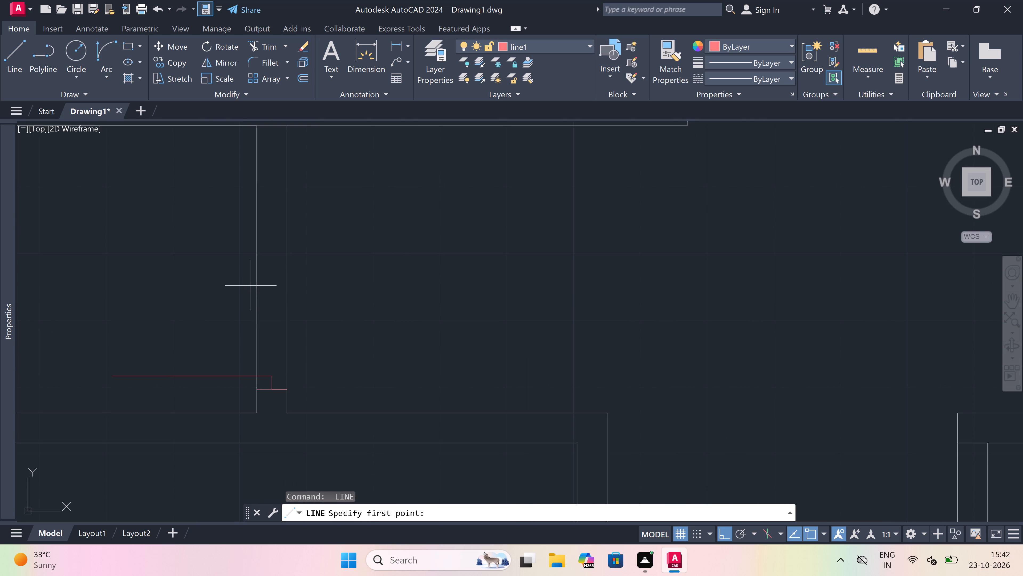
click(259, 271)
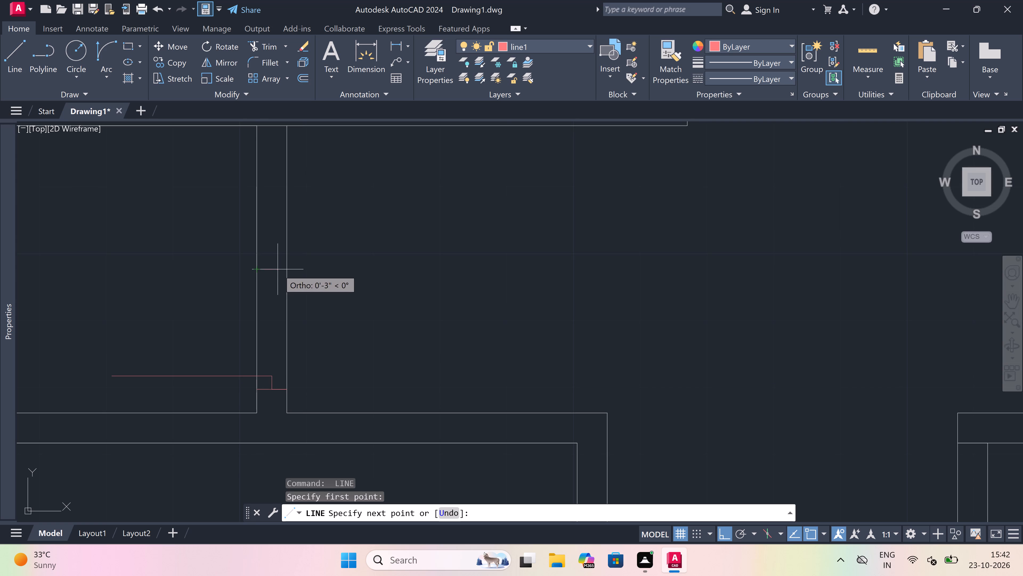
click(281, 271)
click(266, 267)
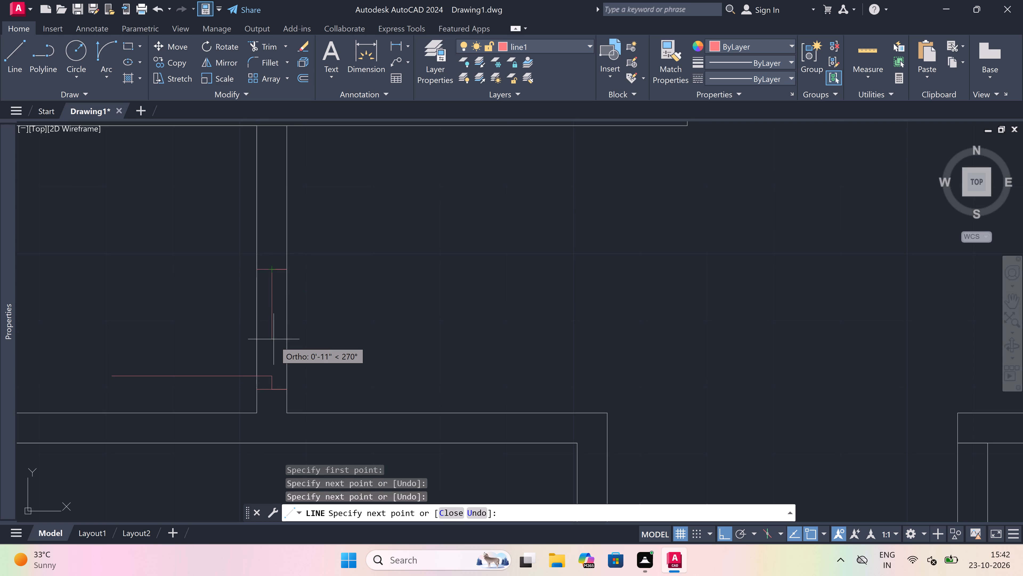
key(2)
text(")
key(space)
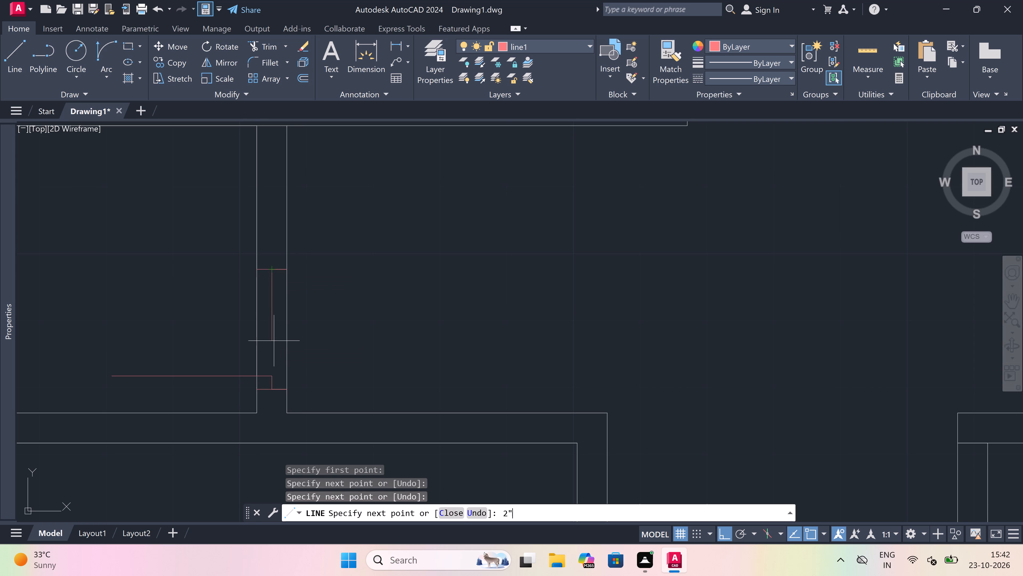
key(Escape)
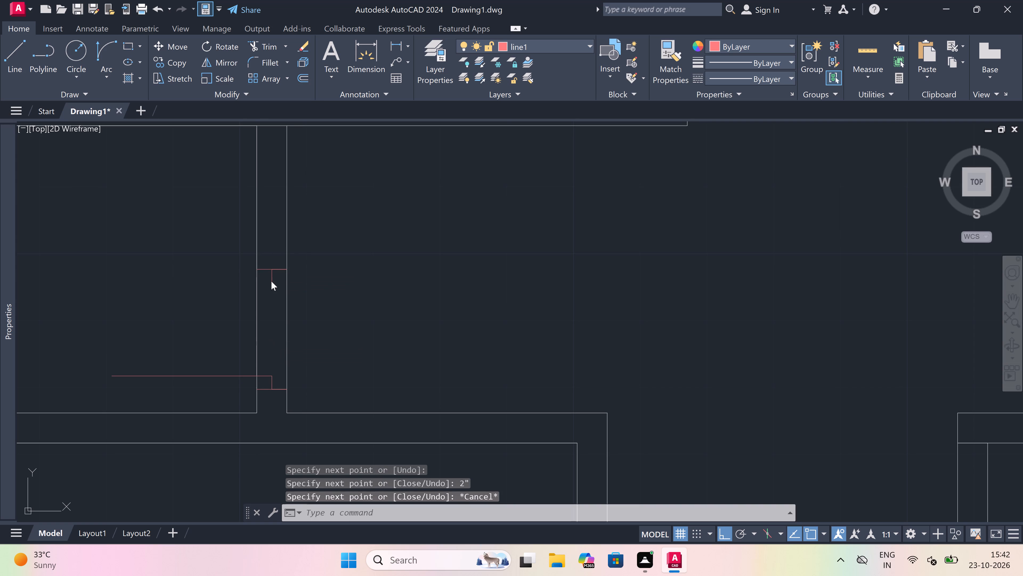
Draw a Start, End, Direction arc from the free end of the 2' leaf to the upper jamb's stub, starting vertically upward.
click(112, 50)
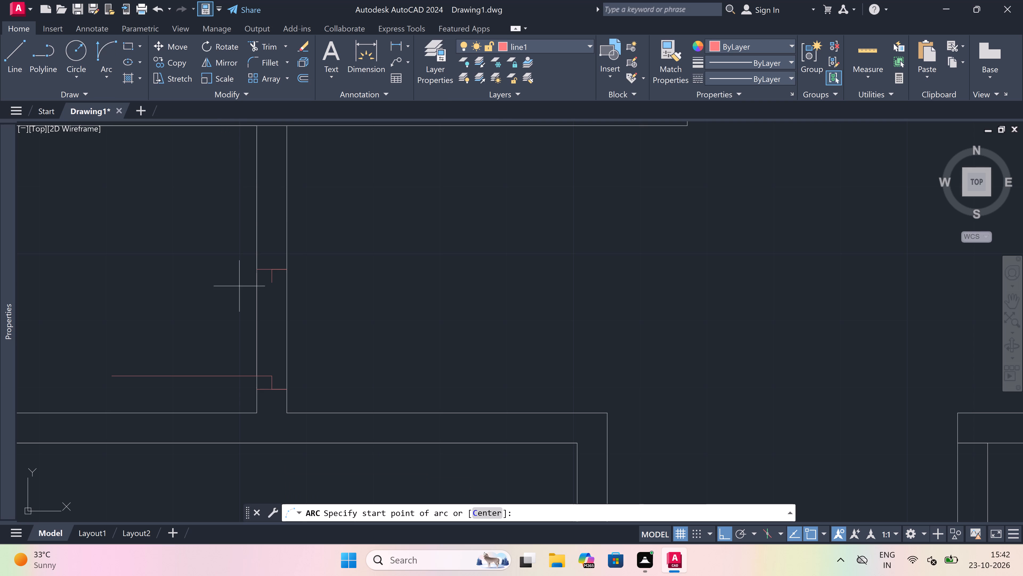
click(116, 378)
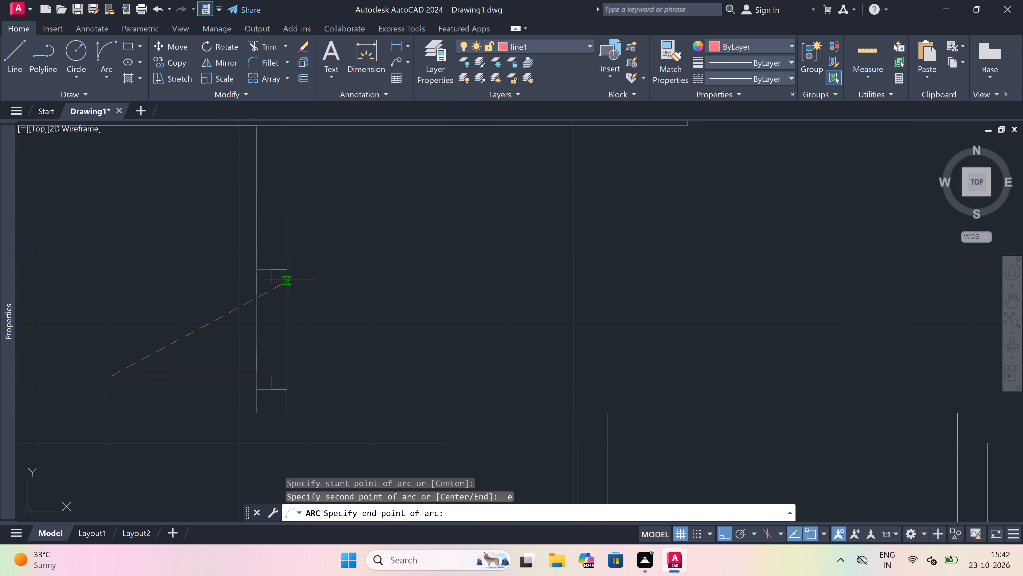
click(270, 282)
click(192, 251)
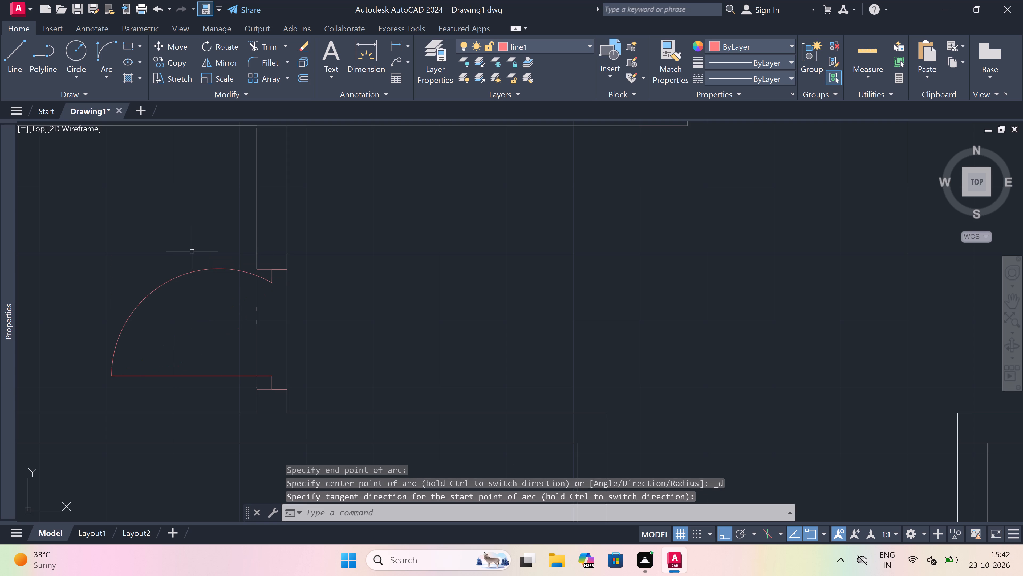
Trim both wall lines between the 2' door's jambs to open the doorway.
text(tr)
key(space)
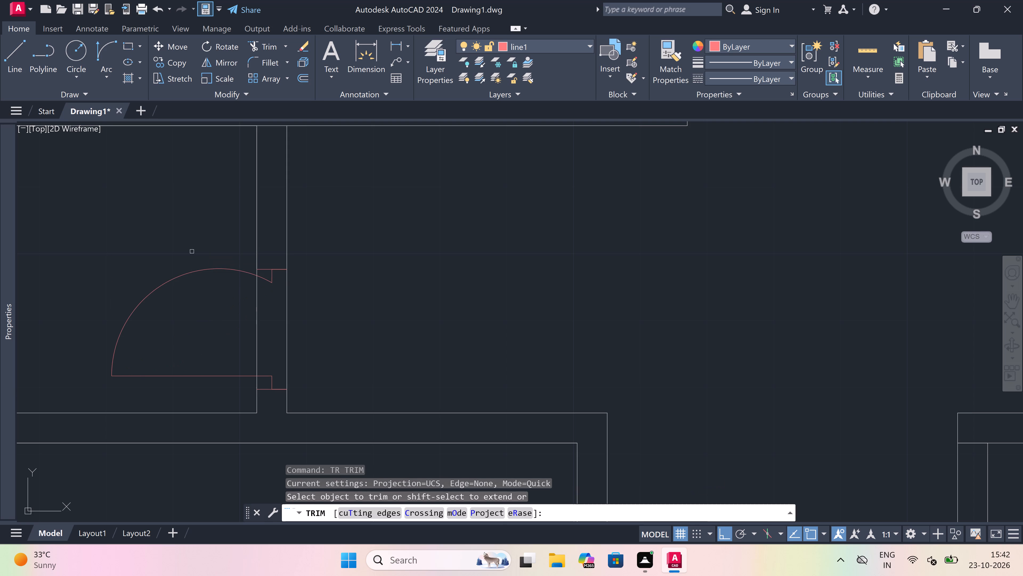
click(222, 313)
click(353, 327)
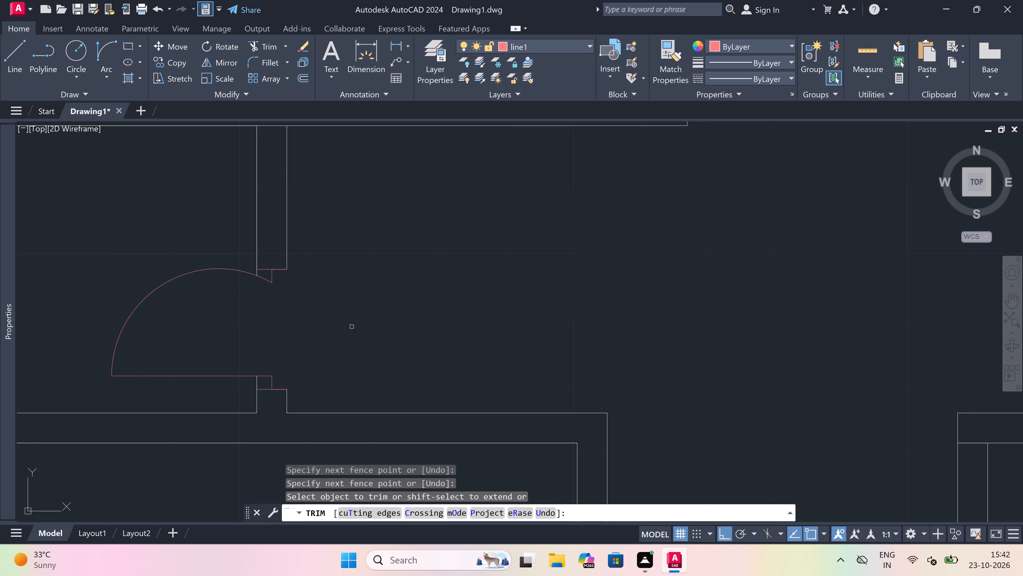
key(Escape)
Draw a jamb line across the lower-left room's east wall near its upper-right corner, continuing 2" down from its midpoint and 3' left.
text(l)
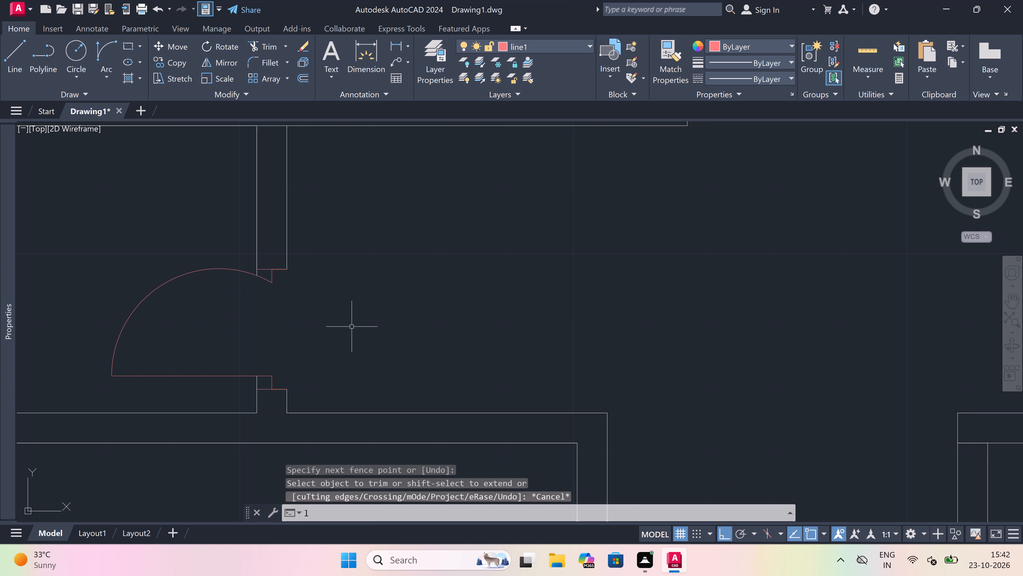
key(space)
scroll(351, 325, down, 1)
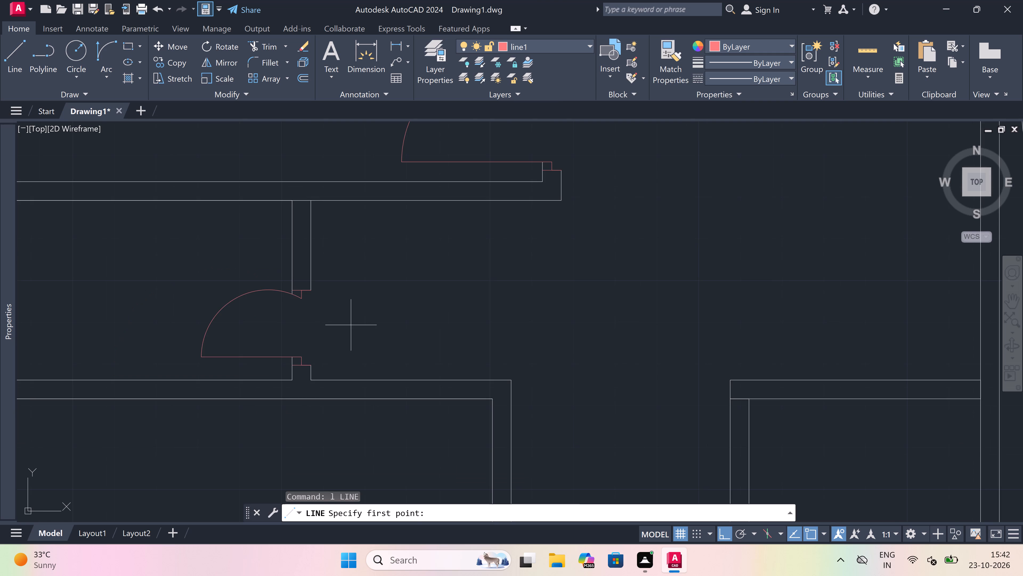
scroll(351, 325, down, 3)
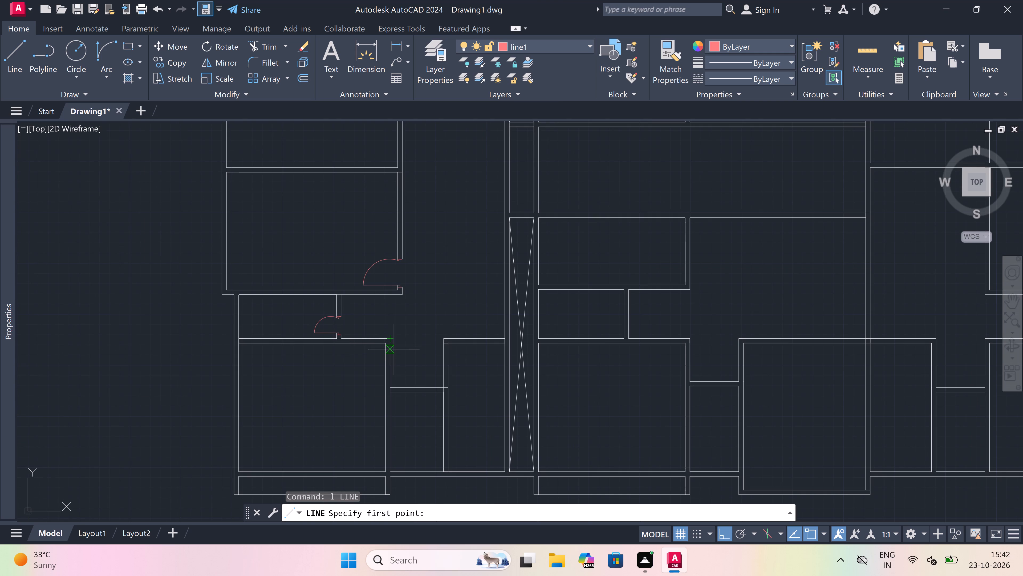
scroll(395, 352, up, 2)
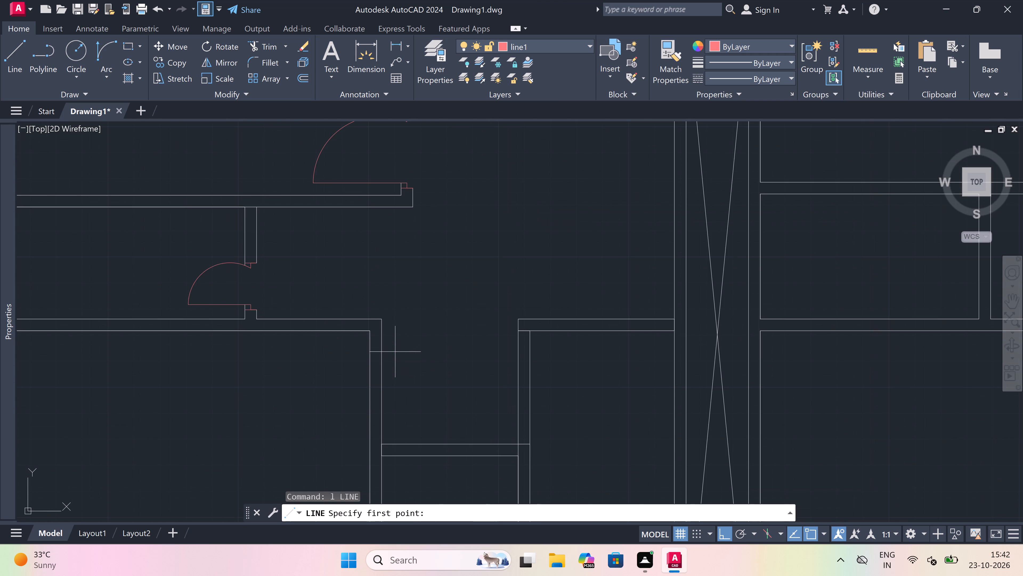
scroll(369, 338, up, 2)
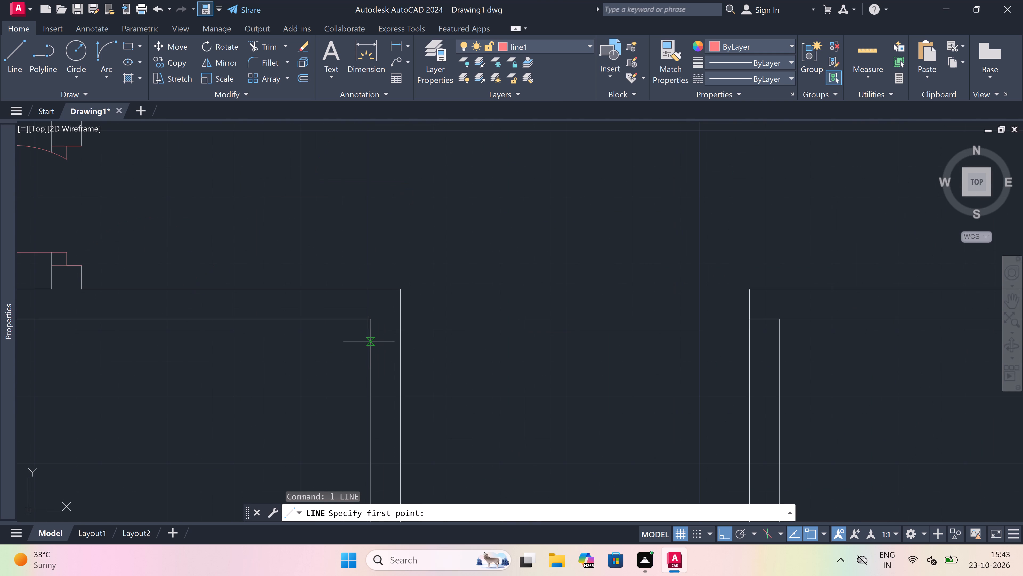
click(370, 337)
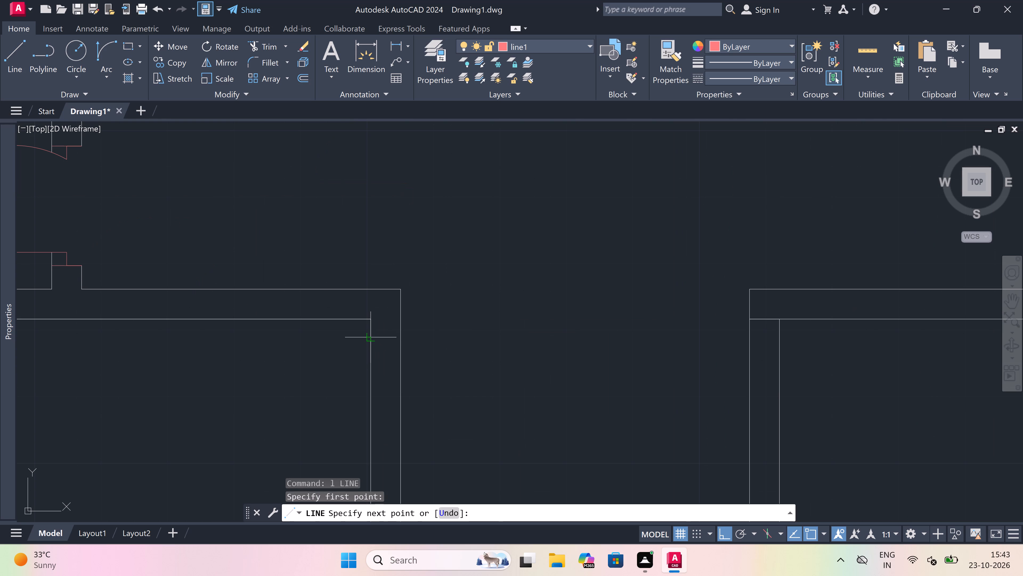
scroll(385, 334, up, 2)
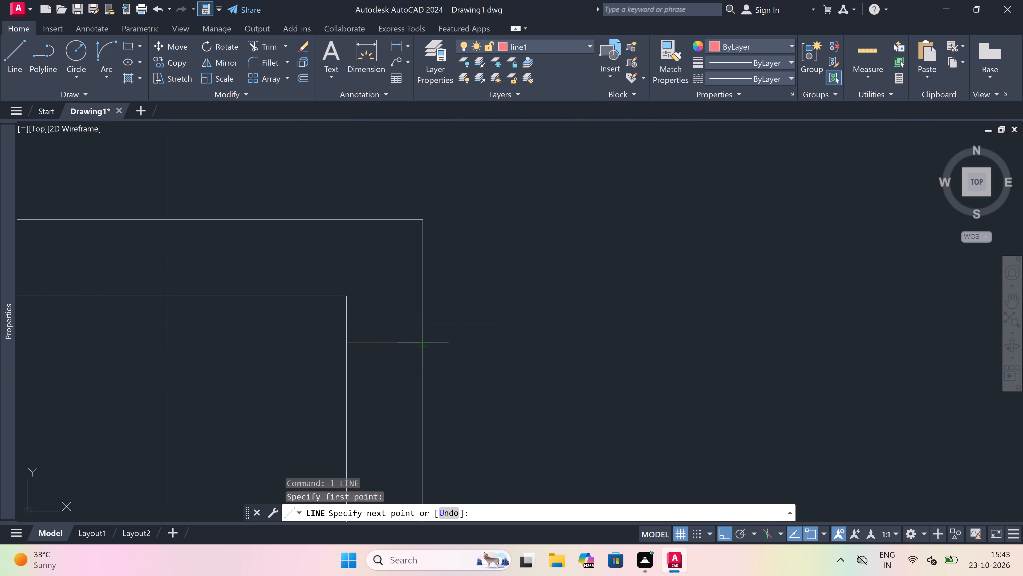
drag(425, 343, 421, 342)
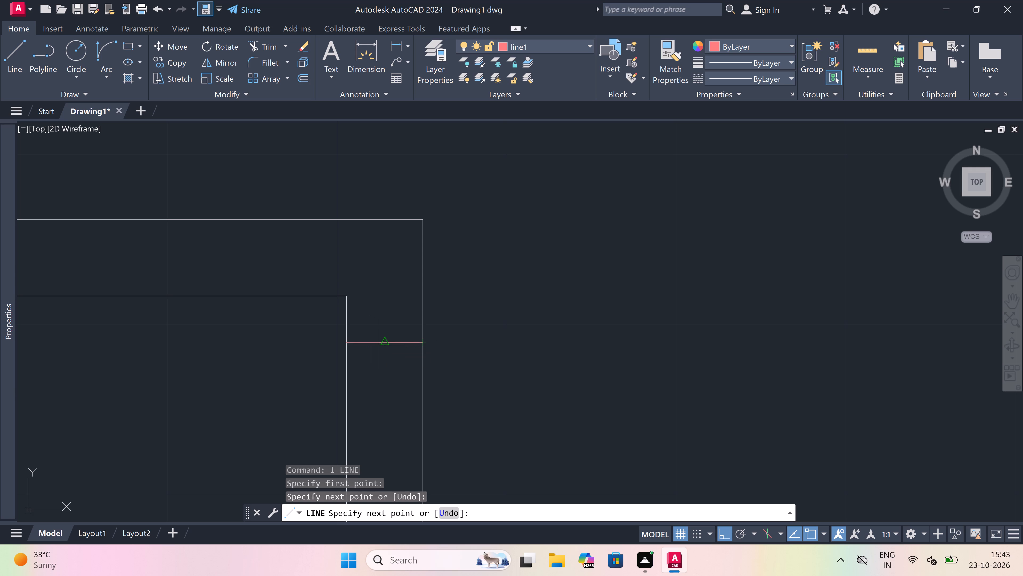
click(389, 345)
key(2)
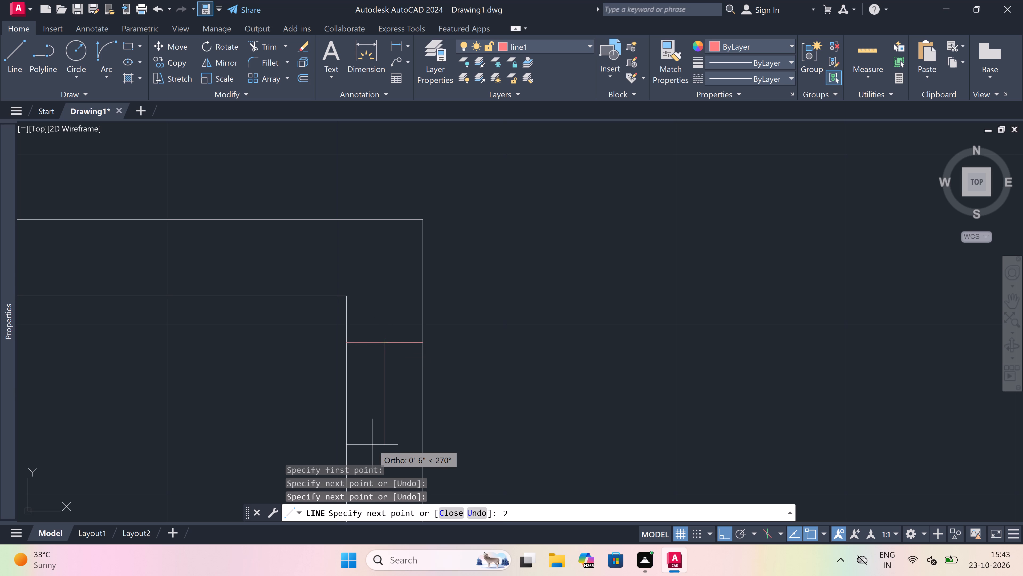
text(")
key(space)
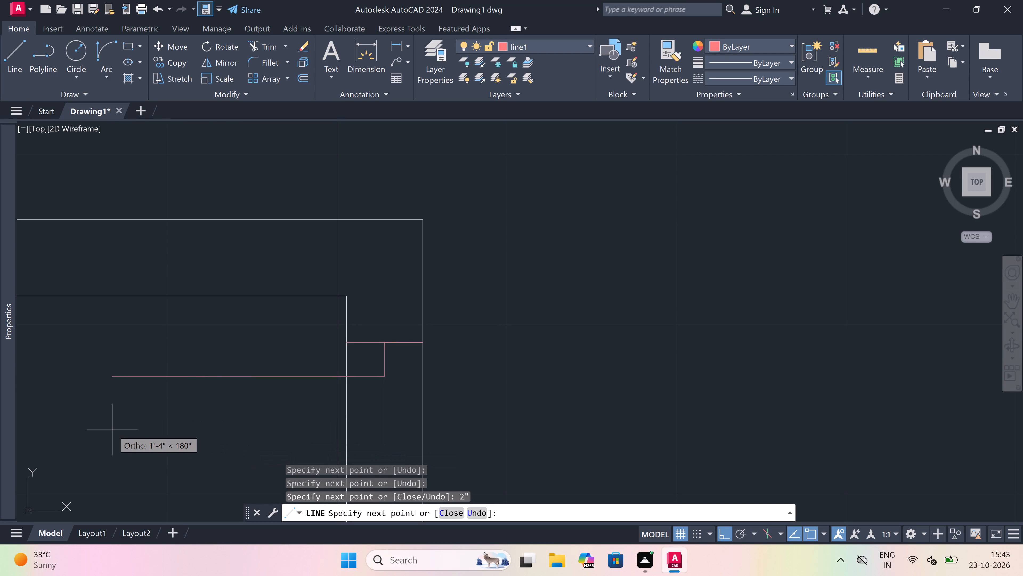
key(3)
text(')
key(space)
key(Escape)
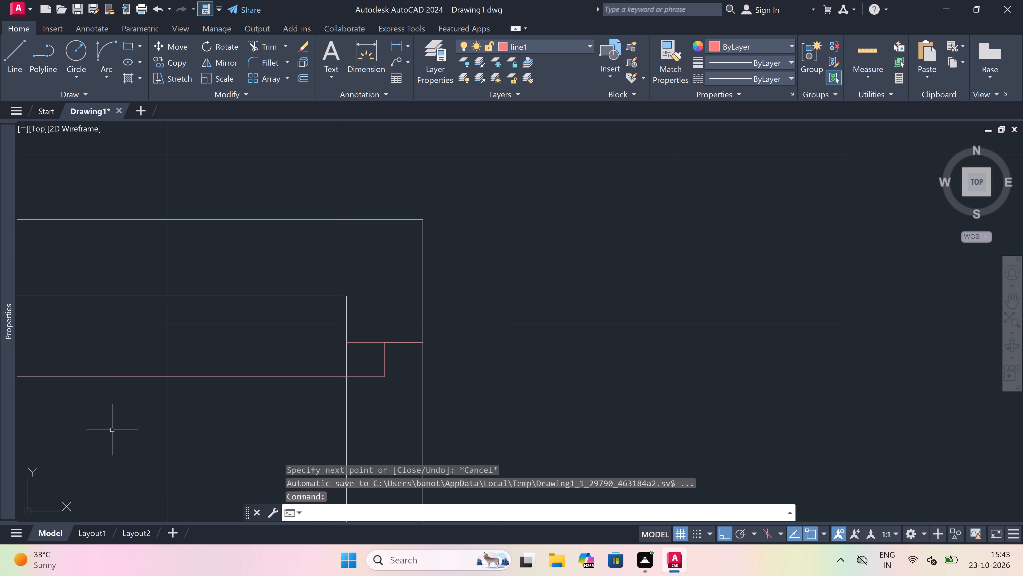
Draw the lower jamb line across the same east wall, with a 2" stub up from the jamb's midpoint.
key(space)
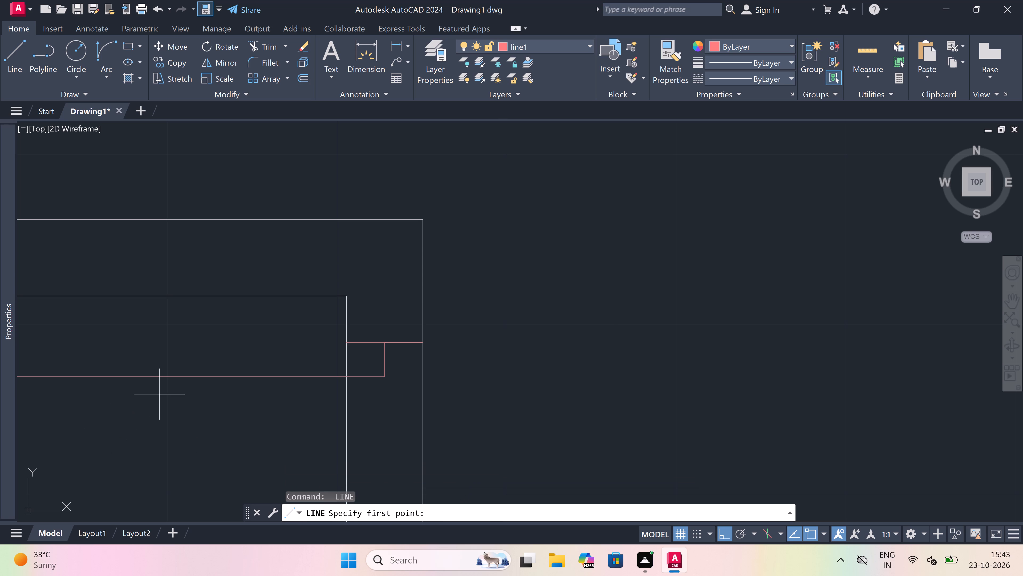
scroll(164, 391, down, 2)
scroll(260, 371, down, 3)
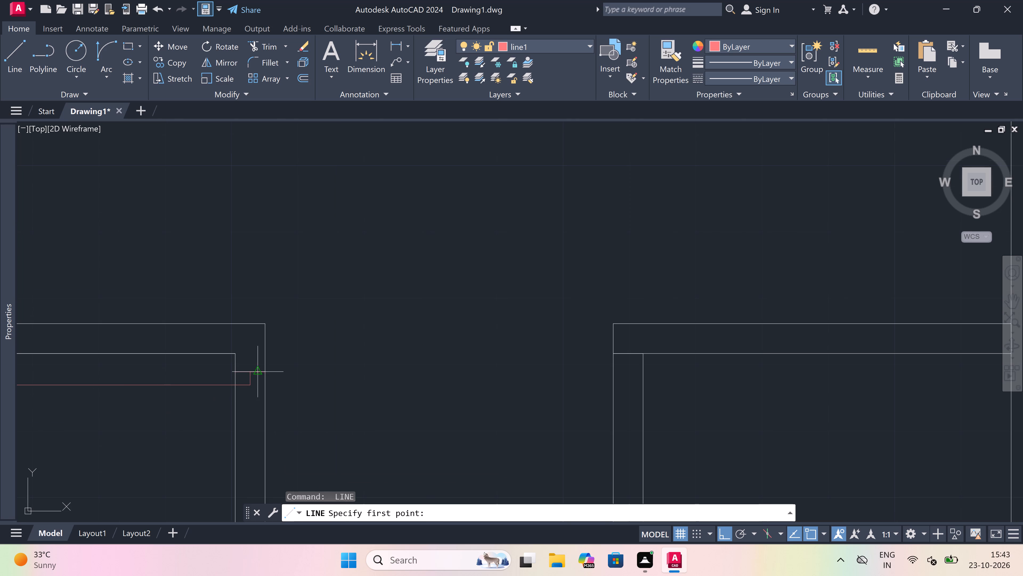
scroll(231, 411, up, 2)
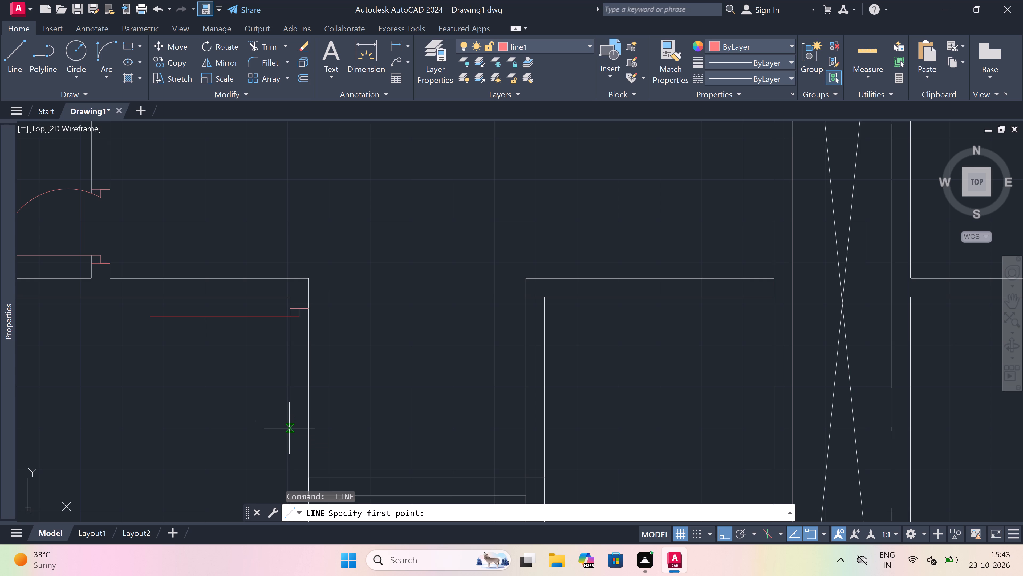
click(289, 432)
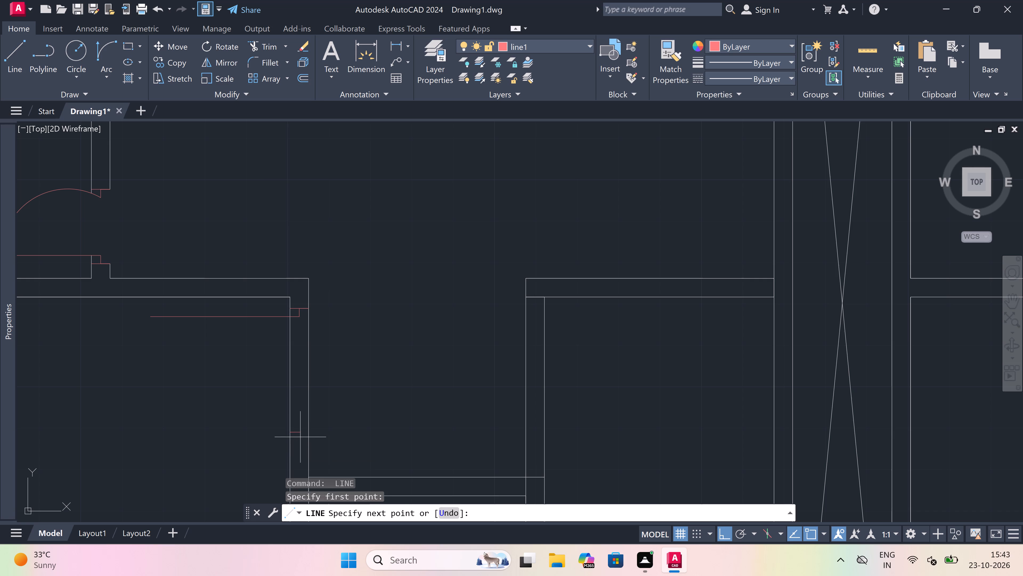
click(304, 436)
click(297, 433)
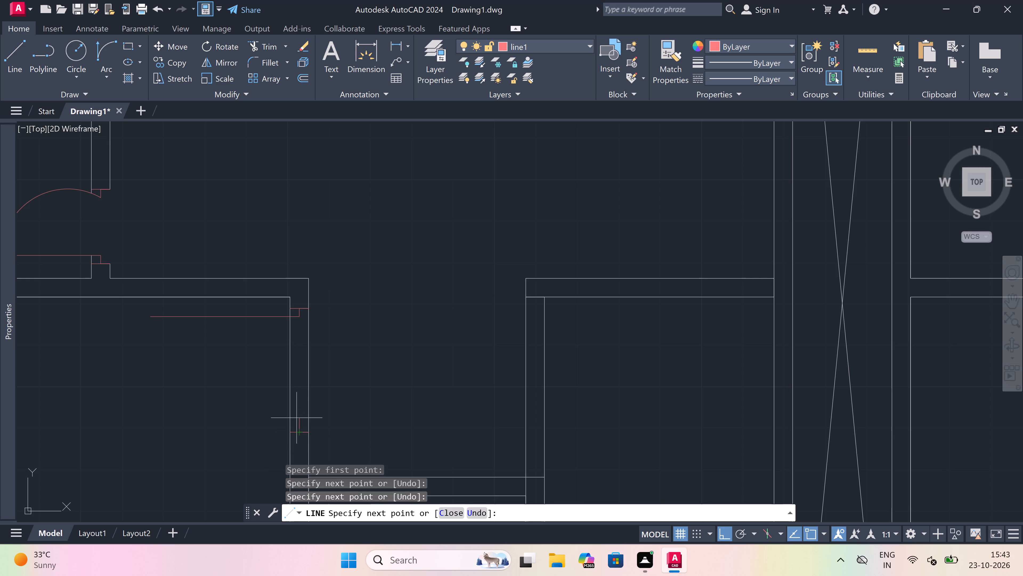
key(2)
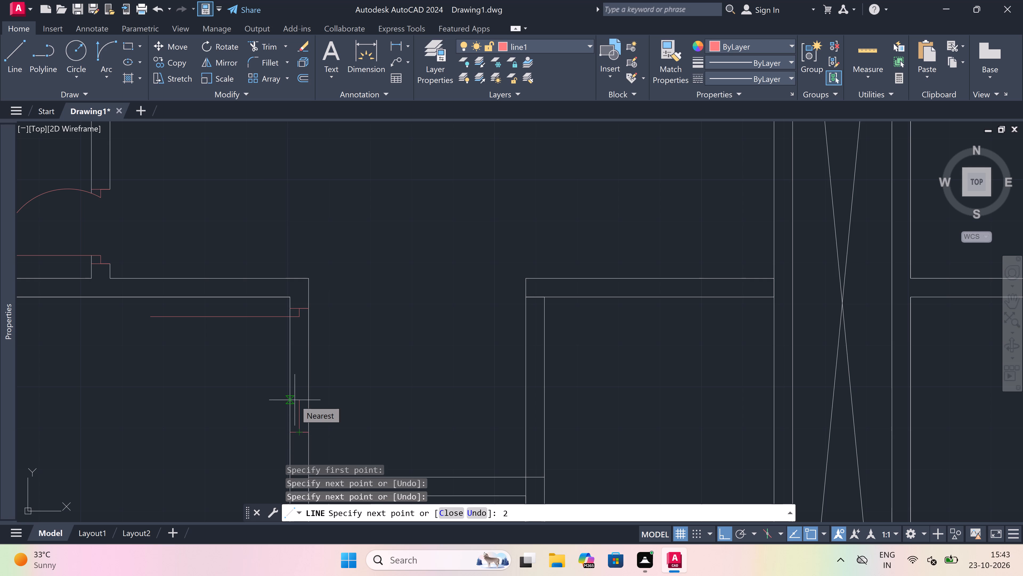
text(")
key(space)
key(Escape)
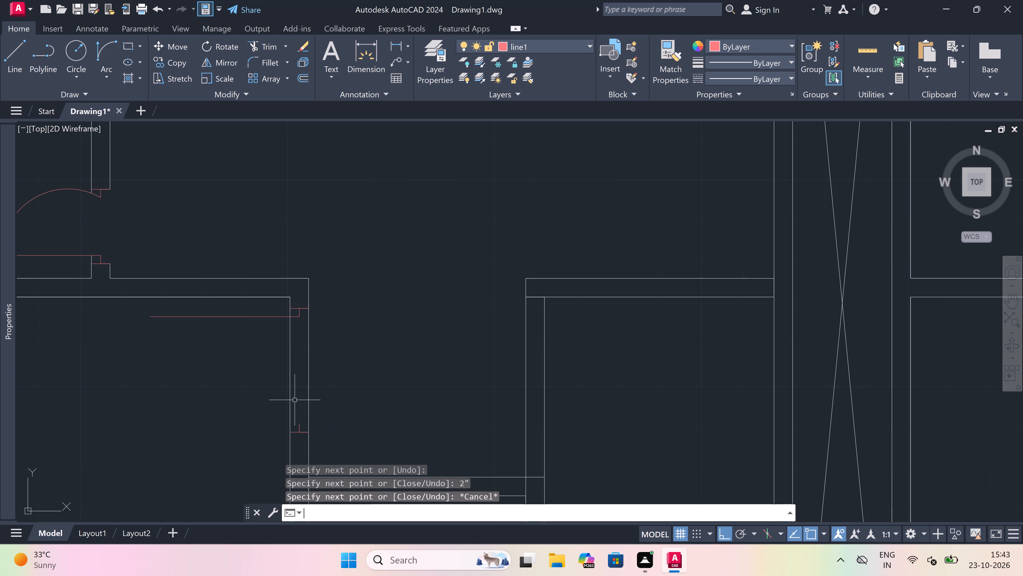
Draw a Start, End, Direction arc from the free end of the 3' leaf to the lower jamb's stub, starting vertically downward.
click(110, 47)
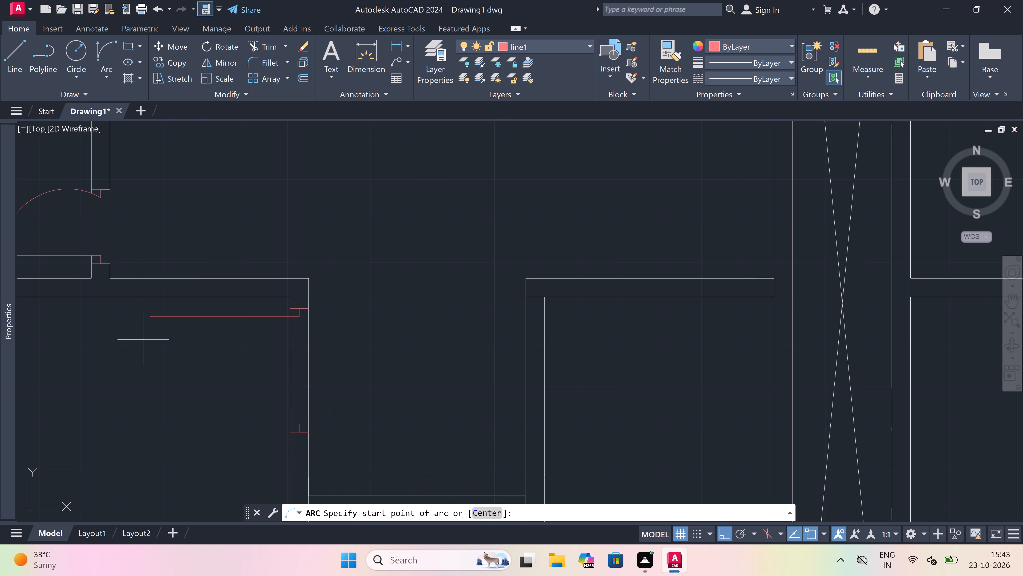
click(148, 315)
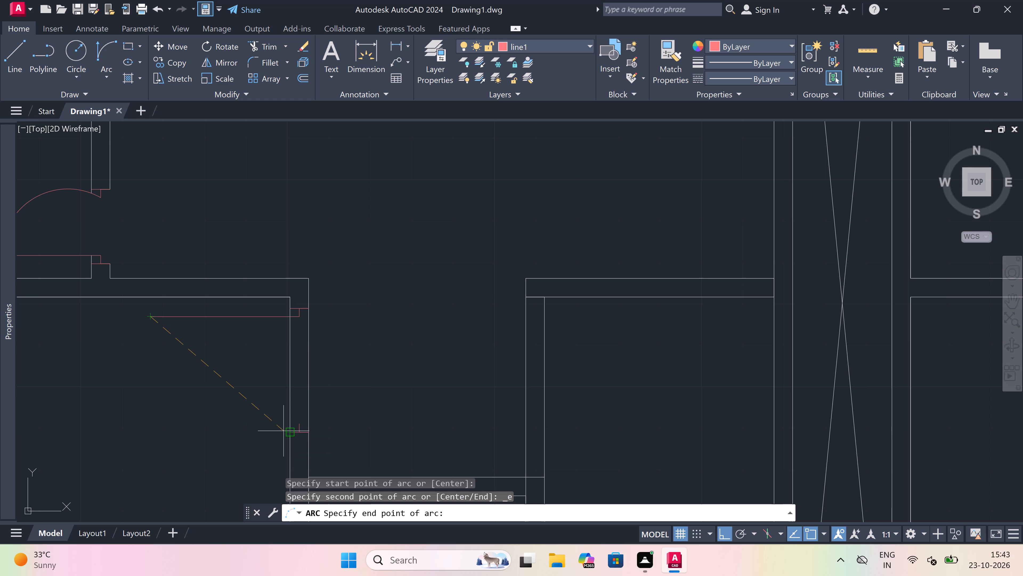
click(299, 423)
click(215, 428)
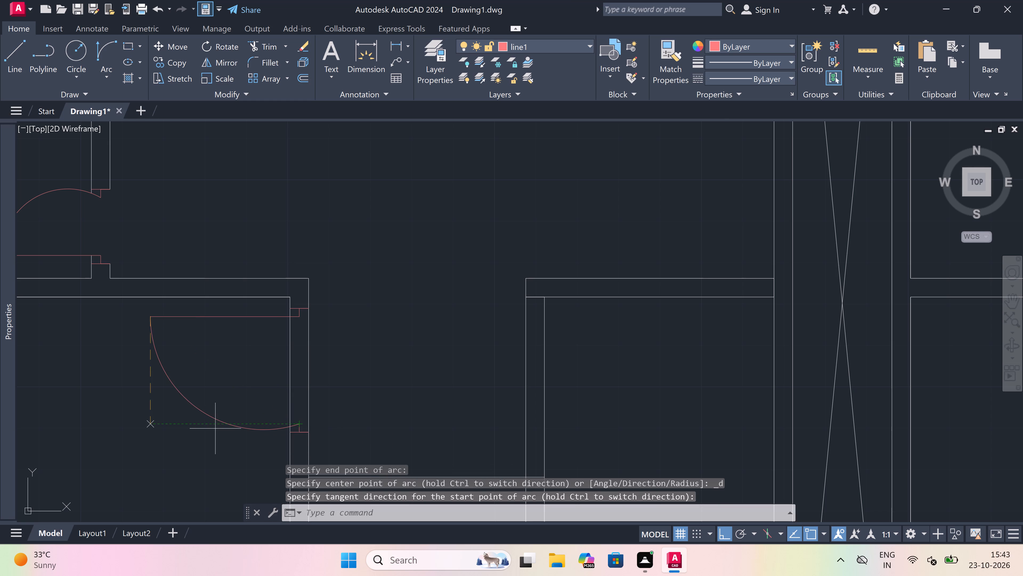
Trim both wall lines between the lower-left room's 3' door jambs to open the doorway.
text(tr)
key(space)
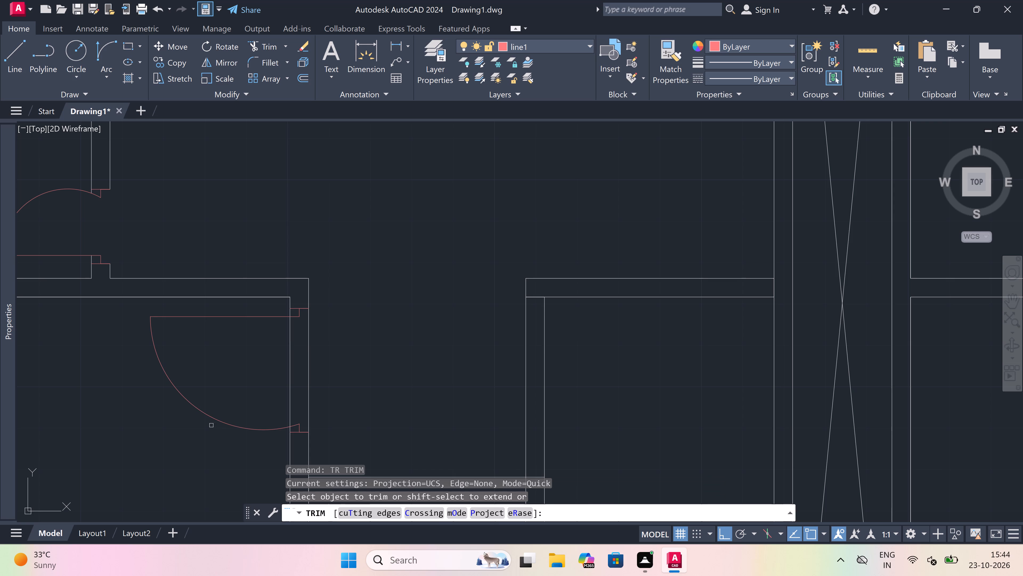
click(244, 383)
click(367, 384)
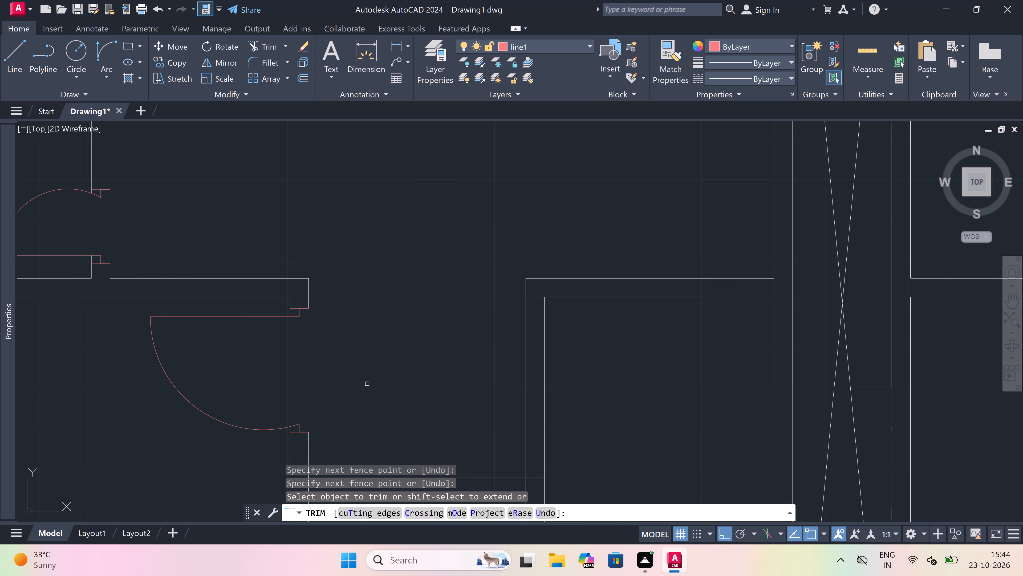
key(Escape)
Draw a jamb line across the facing room's west wall near its upper-left corner, continuing 2" down from its midpoint and 3' right.
text(l)
key(space)
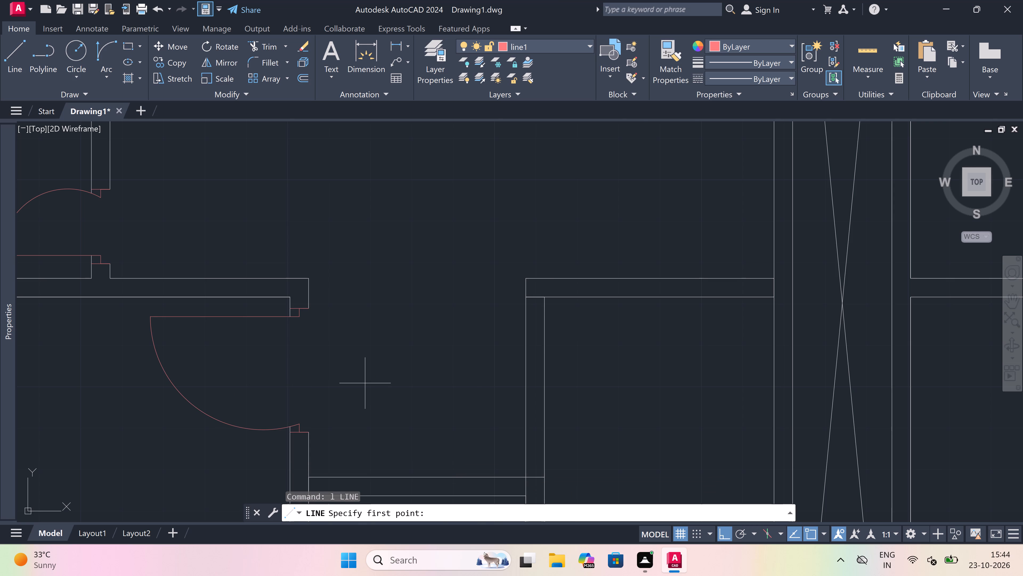
scroll(365, 383, down, 1)
scroll(389, 366, down, 1)
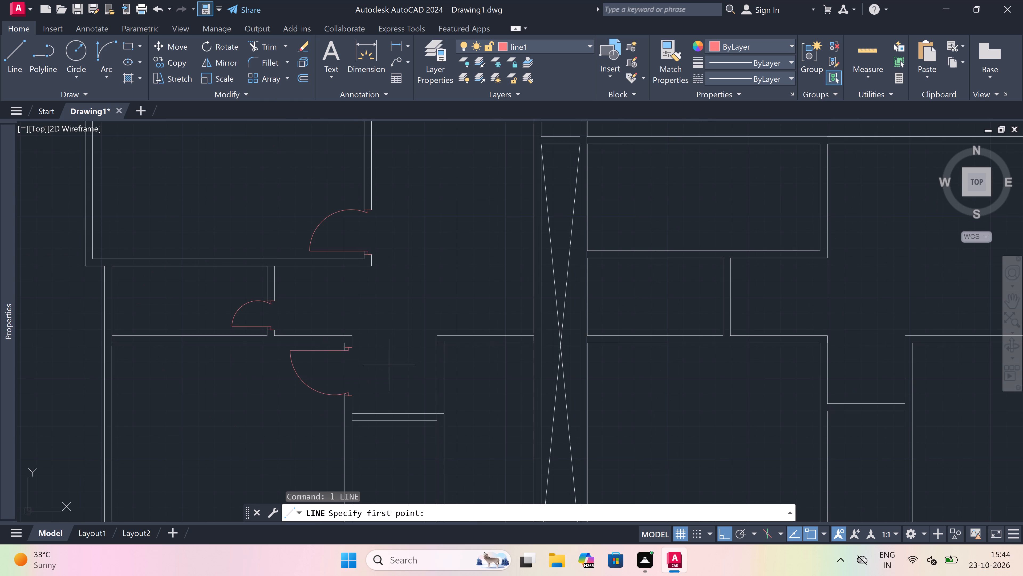
scroll(389, 365, down, 2)
scroll(405, 359, up, 2)
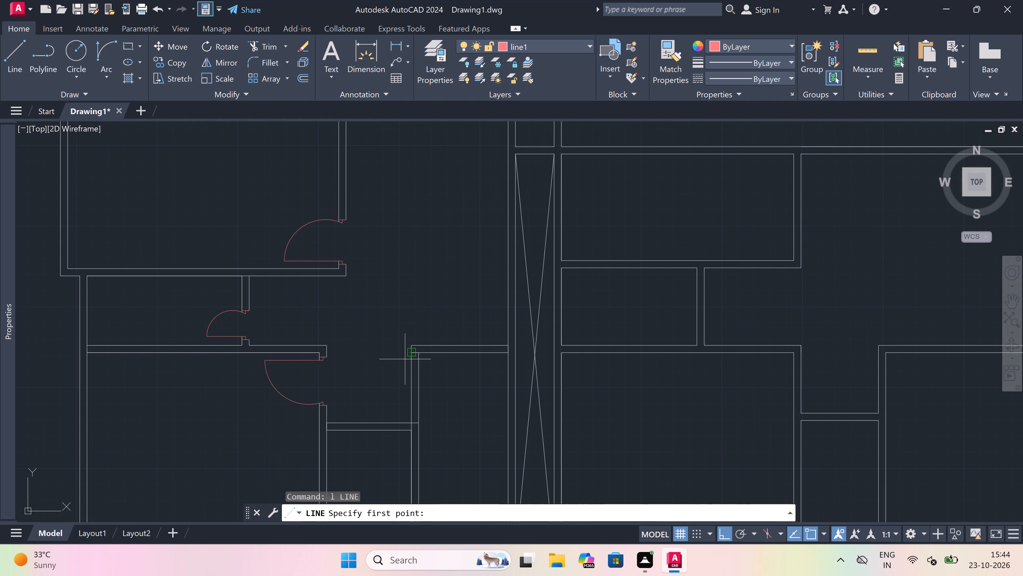
scroll(416, 358, up, 2)
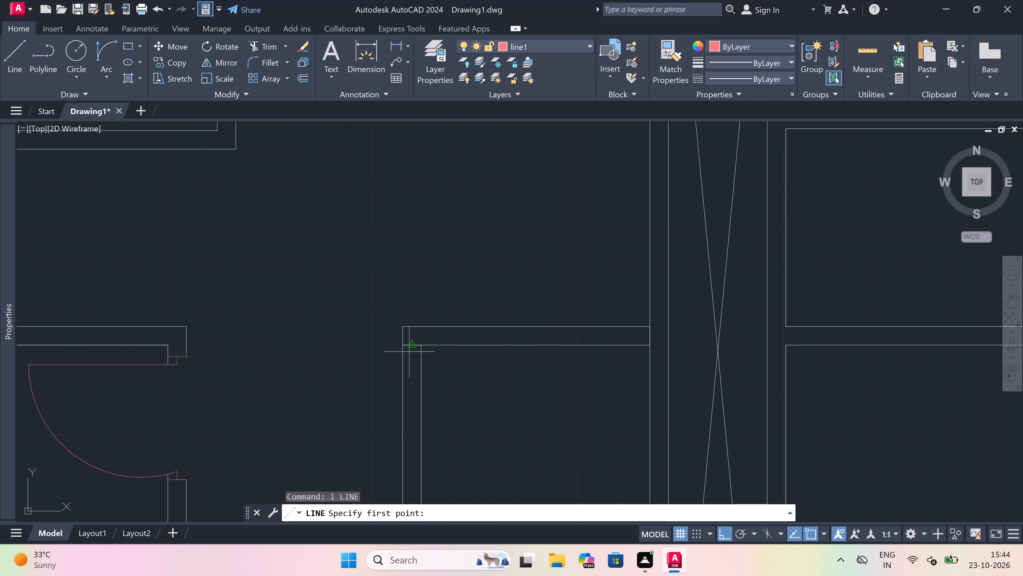
scroll(403, 354, up, 1)
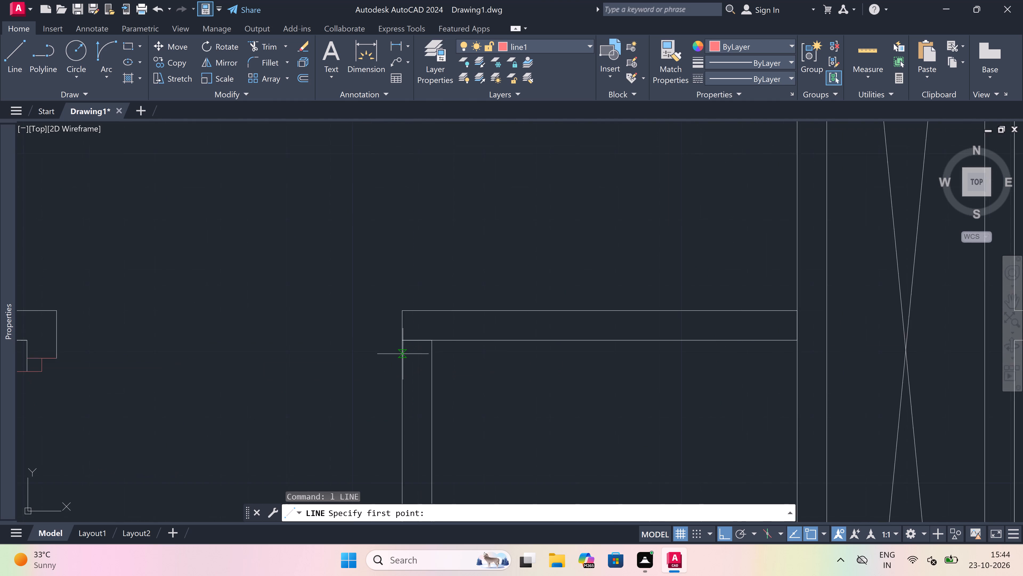
scroll(403, 354, up, 2)
click(402, 354)
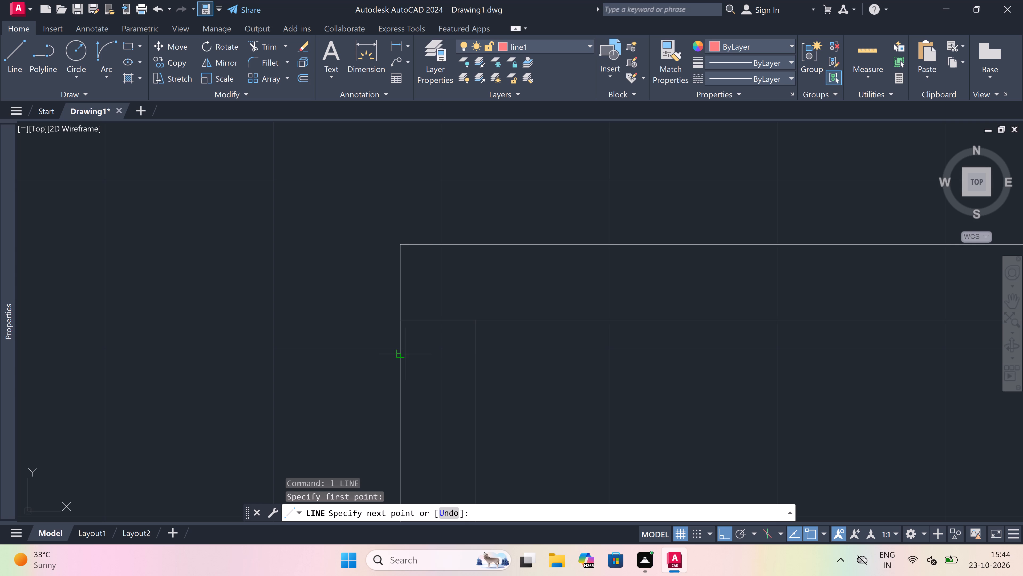
click(479, 357)
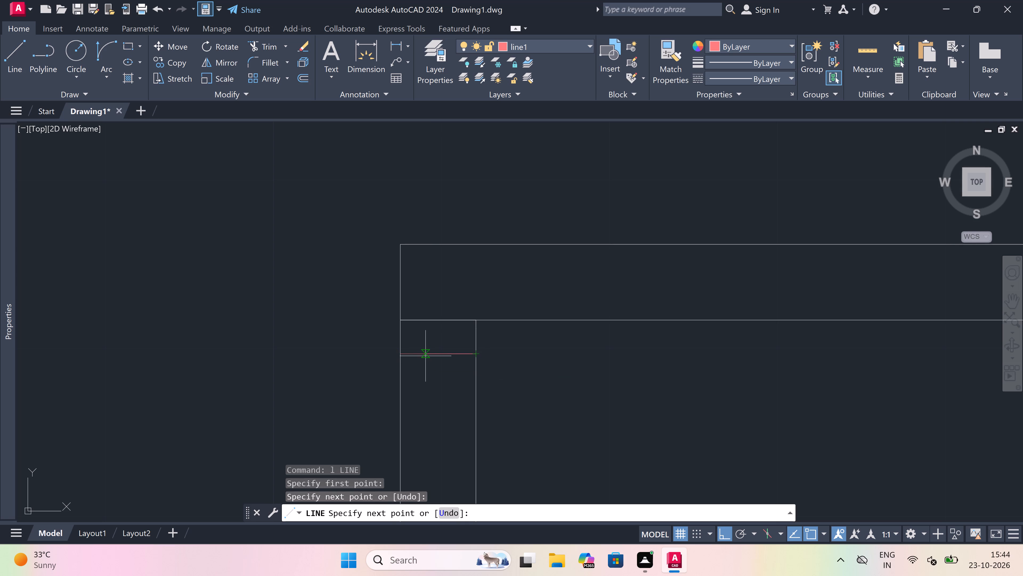
drag(438, 354, 444, 370)
key(2)
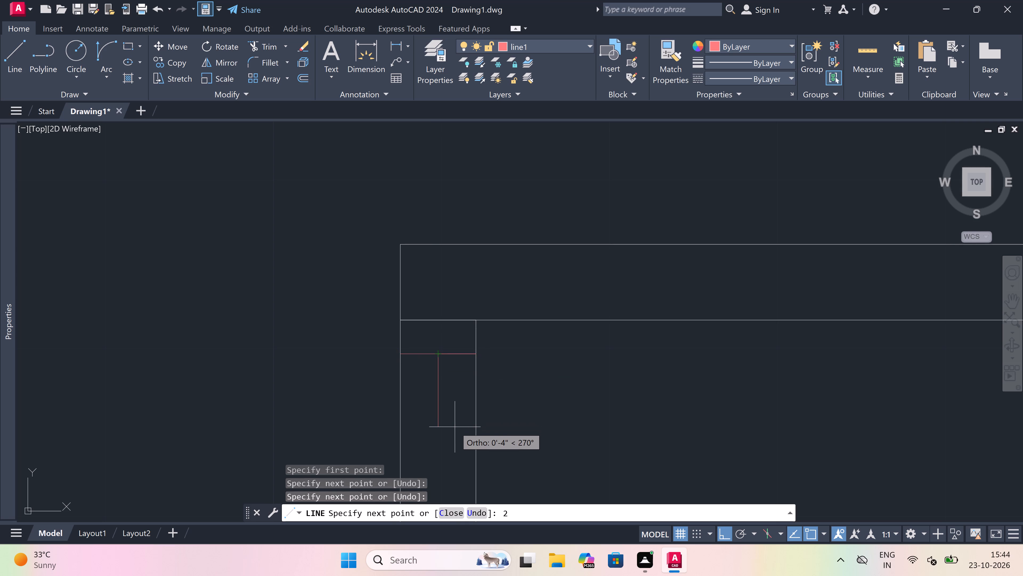
text(")
key(space)
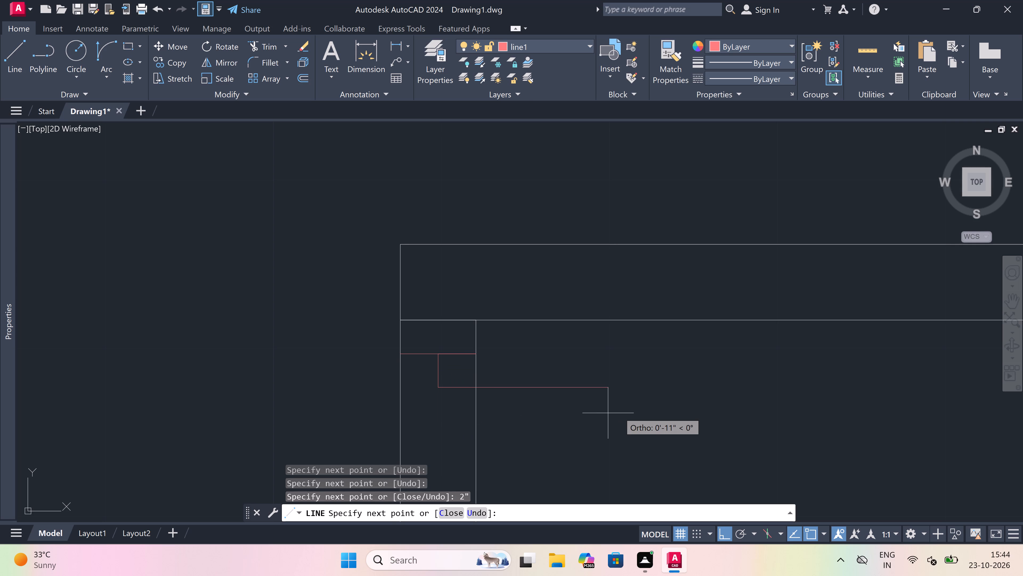
key(3)
text(')
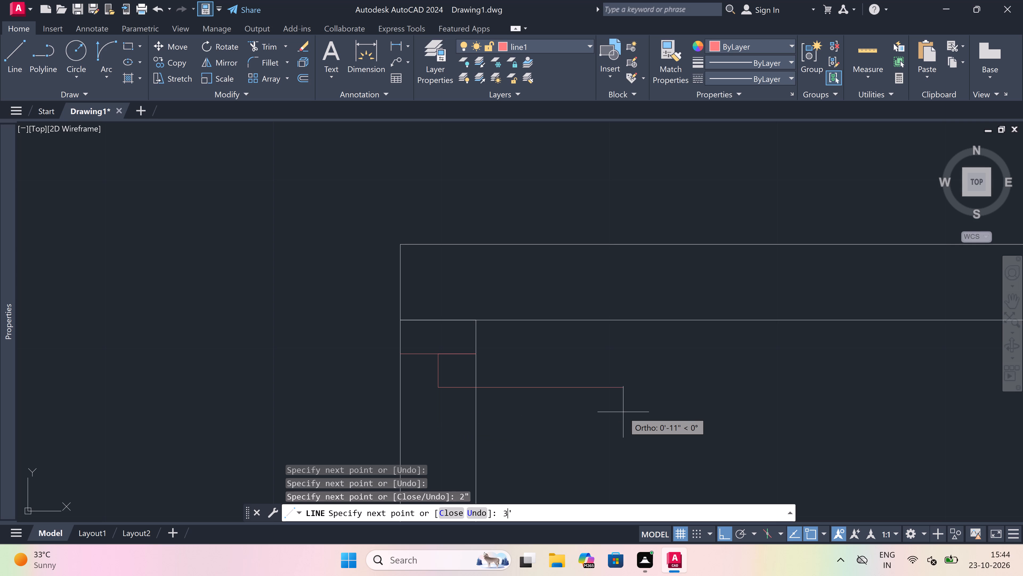
key(space)
key(Escape)
Draw the lower jamb line across the facing room's west wall, level with the opposite door's lower jamb, with a 2" stub up from its midpoint.
key(space)
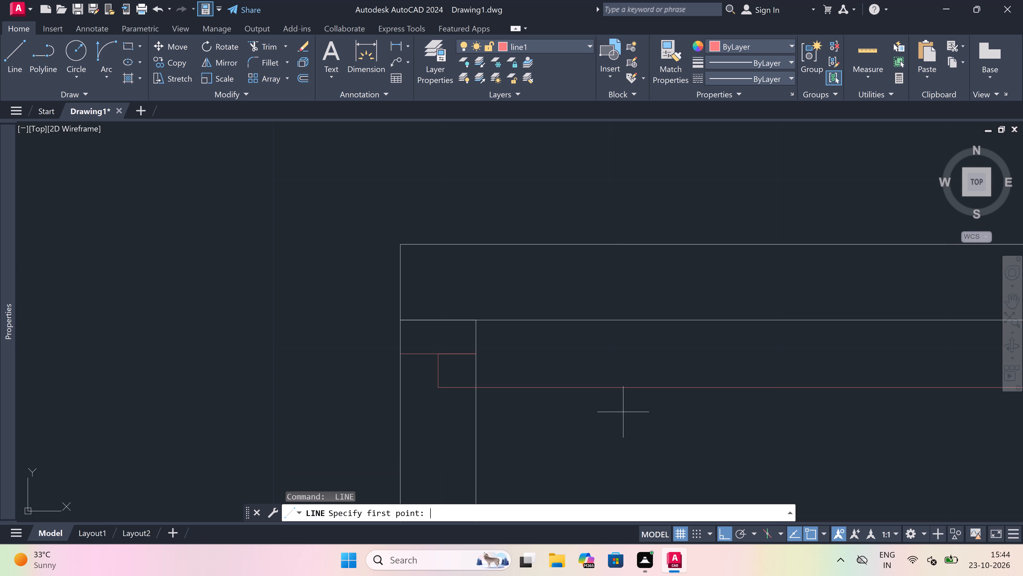
scroll(520, 366, down, 2)
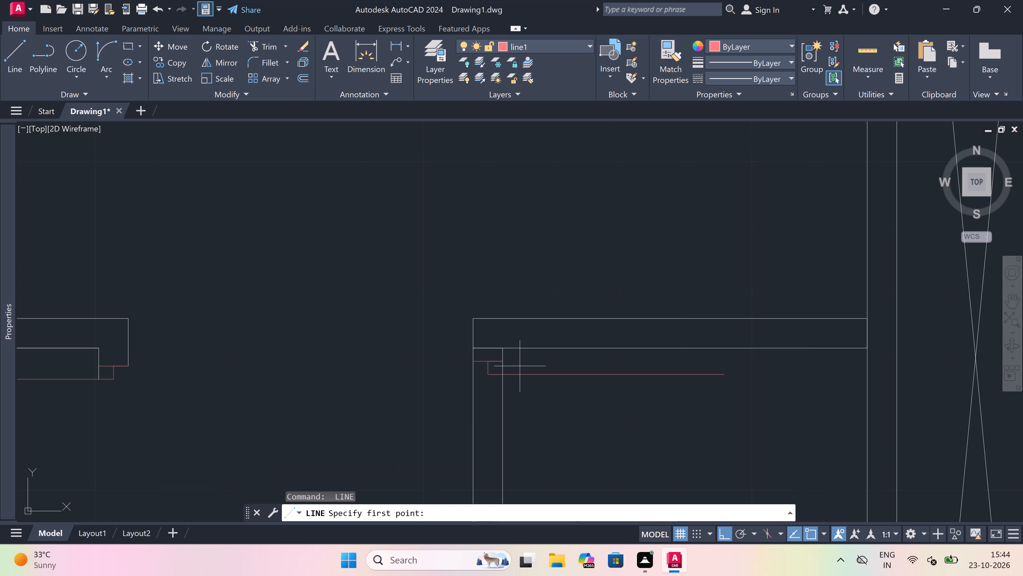
scroll(520, 366, down, 1)
scroll(507, 406, down, 3)
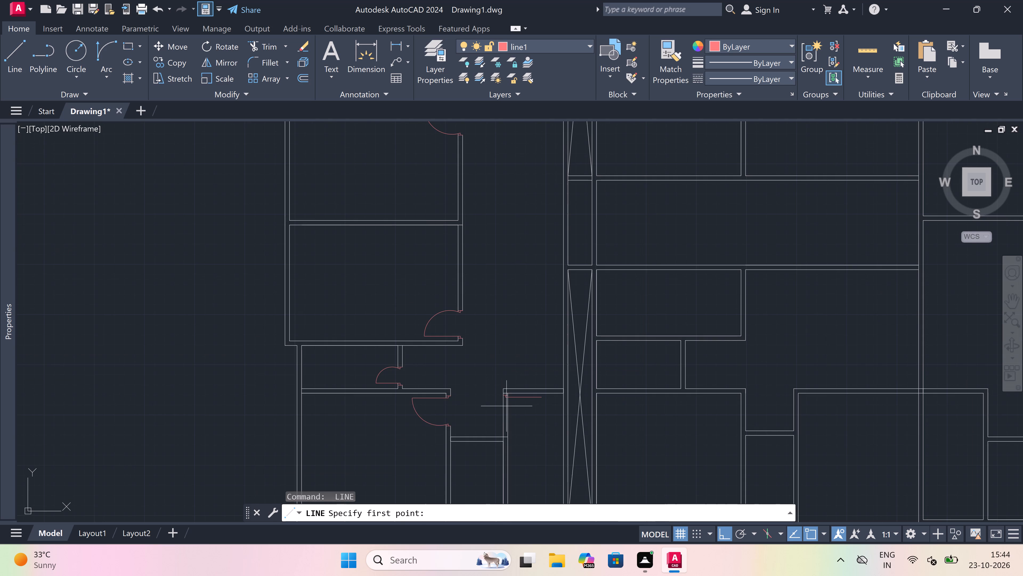
scroll(506, 467, up, 2)
scroll(485, 340, up, 1)
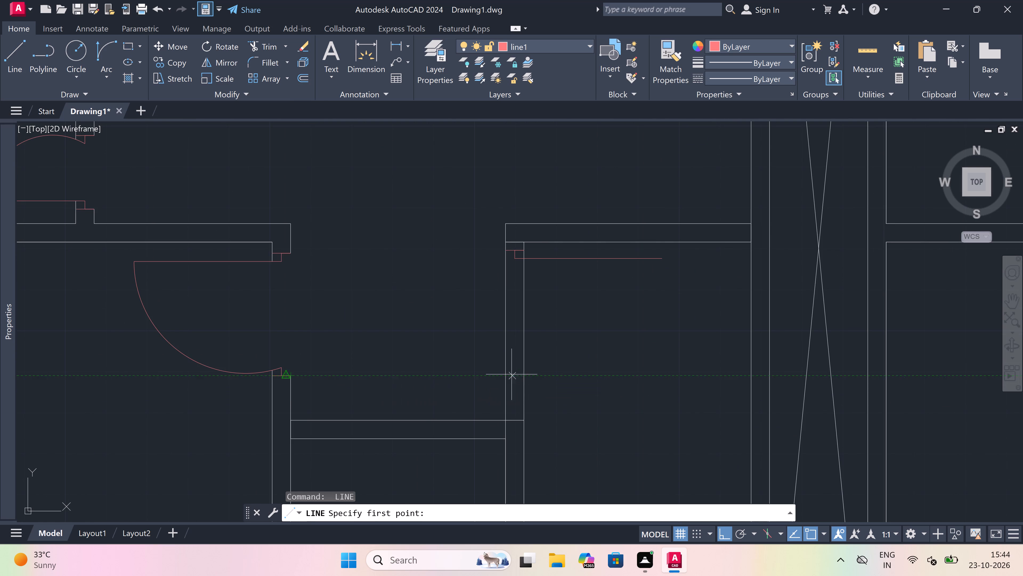
drag(505, 377, 509, 377)
scroll(521, 376, up, 1)
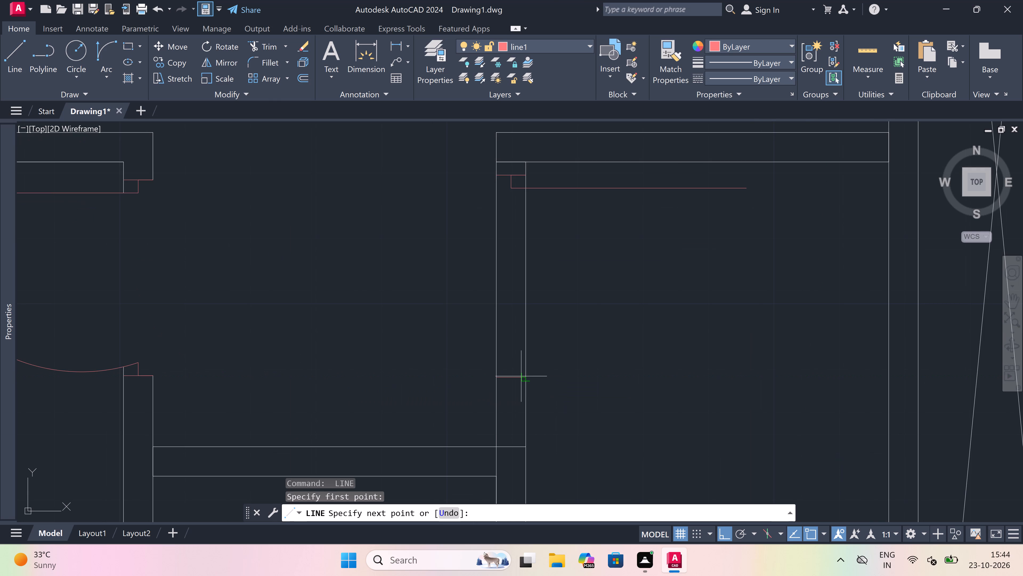
click(526, 376)
drag(509, 373, 507, 368)
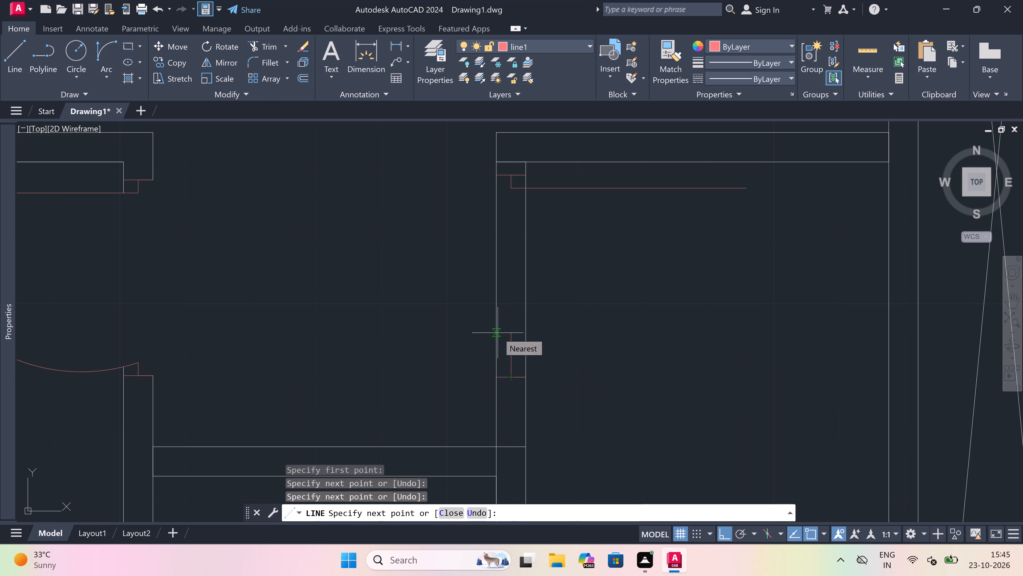
key(2)
text(")
key(space)
key(Escape)
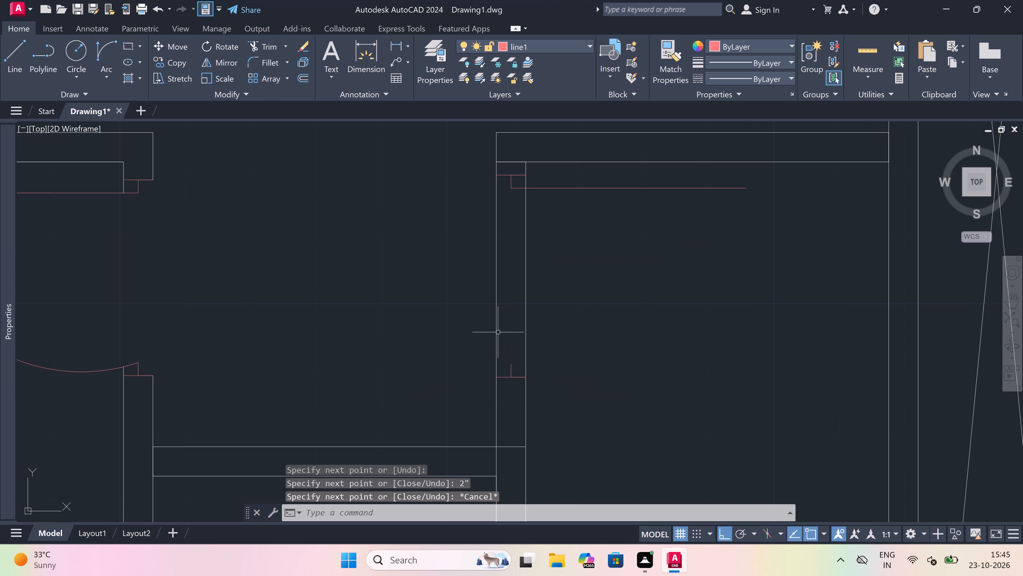
Draw a Start, End, Direction arc from the free end of the facing room's 3' leaf to the lower jamb's stub, starting vertically downward.
click(100, 49)
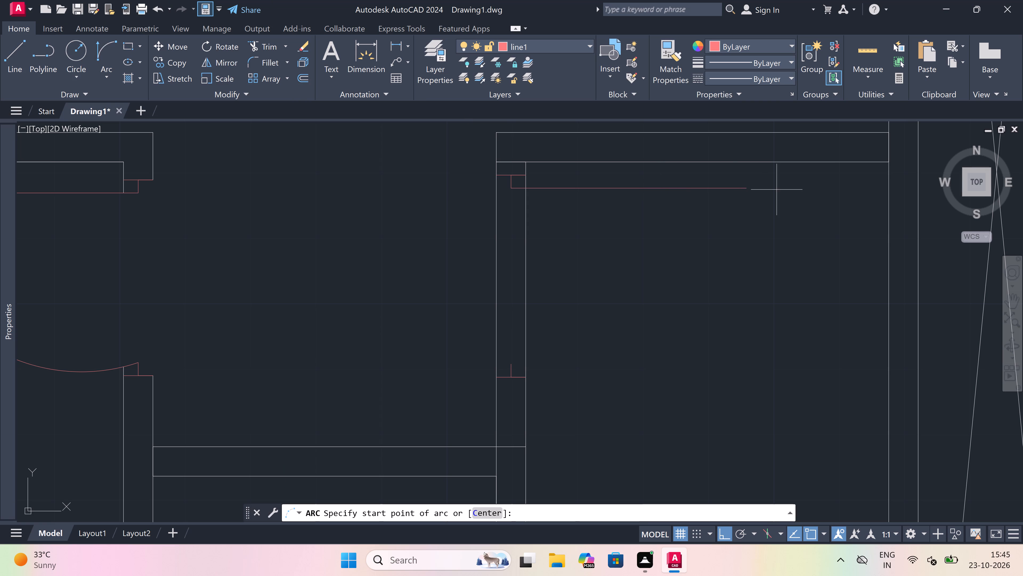
click(744, 186)
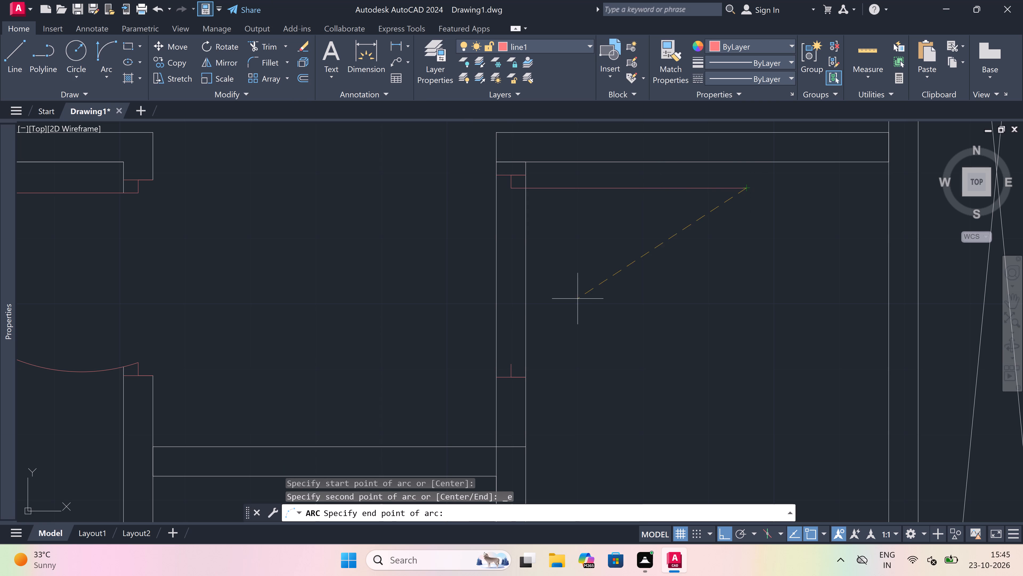
drag(508, 364, 510, 362)
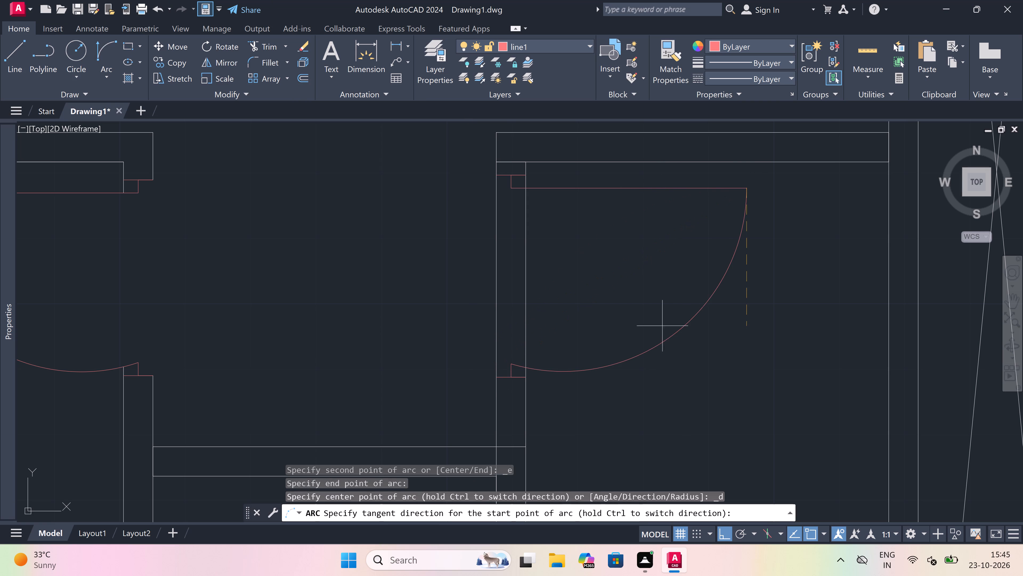
click(701, 325)
Trim both west wall lines between the facing room's 3' door jambs to open the doorway.
text(tr)
key(space)
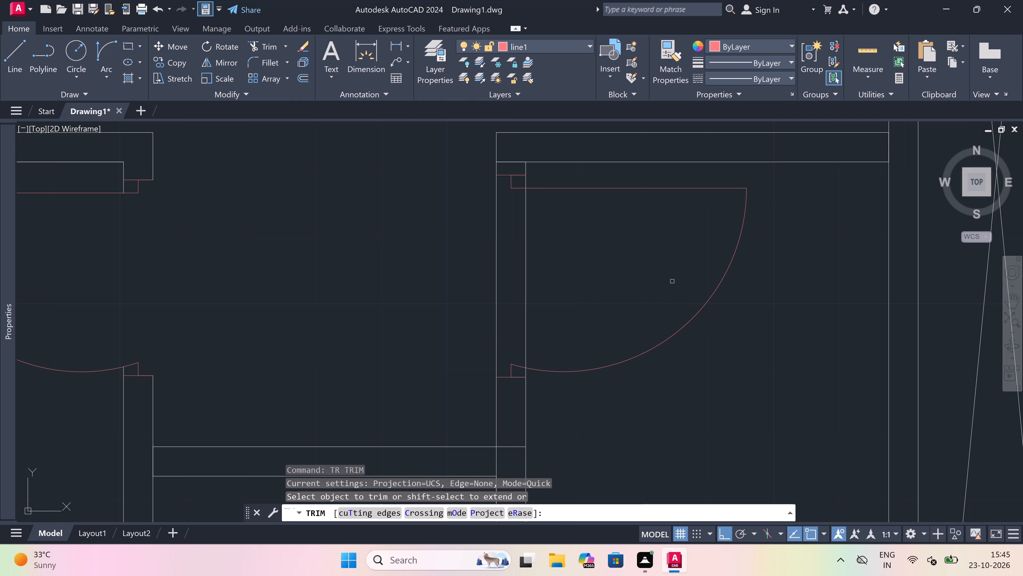
drag(660, 264, 647, 264)
click(498, 285)
click(497, 285)
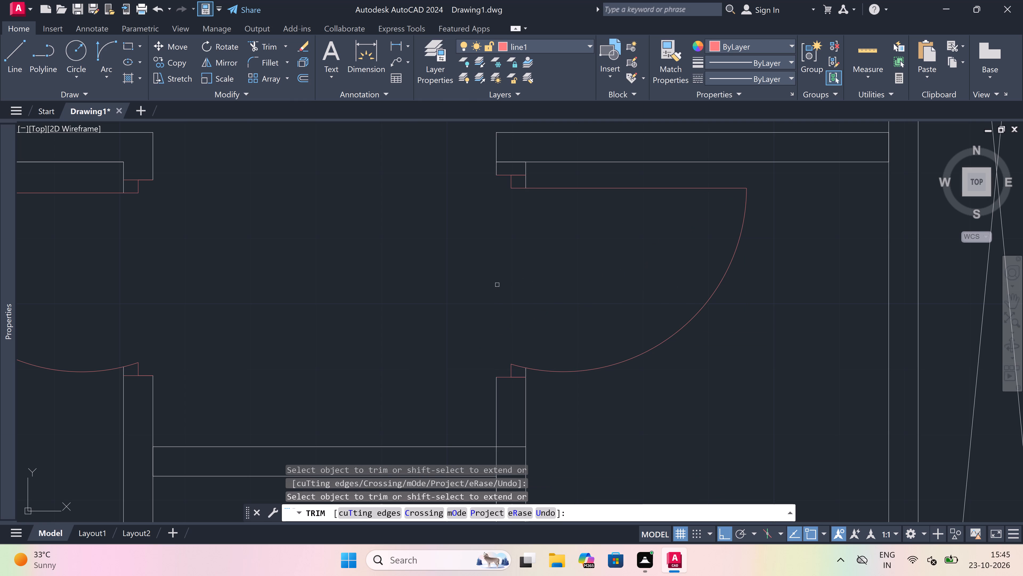
key(Escape)
Draw a jamb line across the narrow middle room's west wall just below its top wall, continuing 2" down from its midpoint and 2' right.
text(l)
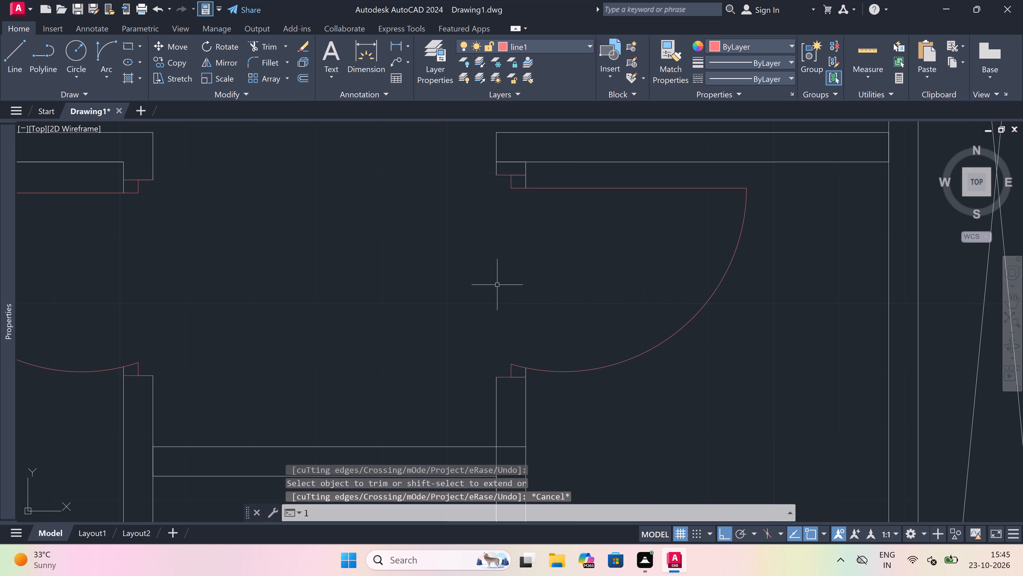
key(space)
scroll(497, 285, down, 2)
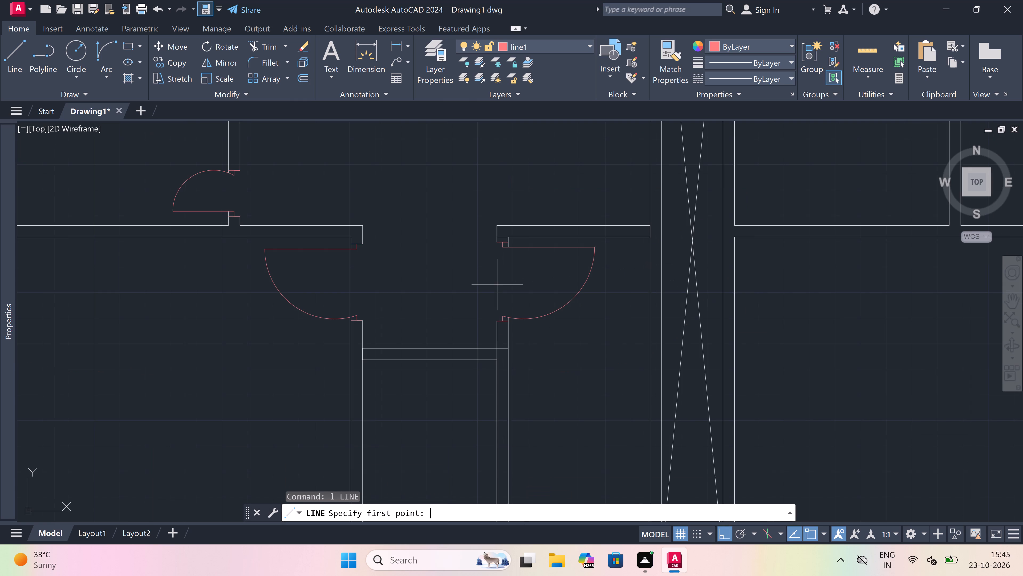
scroll(384, 334, down, 3)
scroll(373, 348, up, 4)
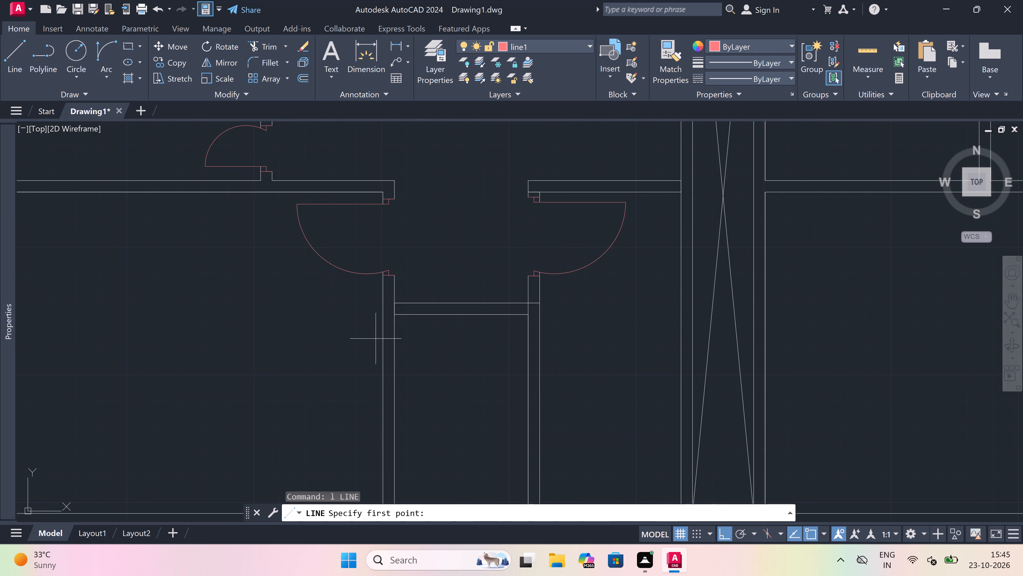
scroll(381, 326, up, 2)
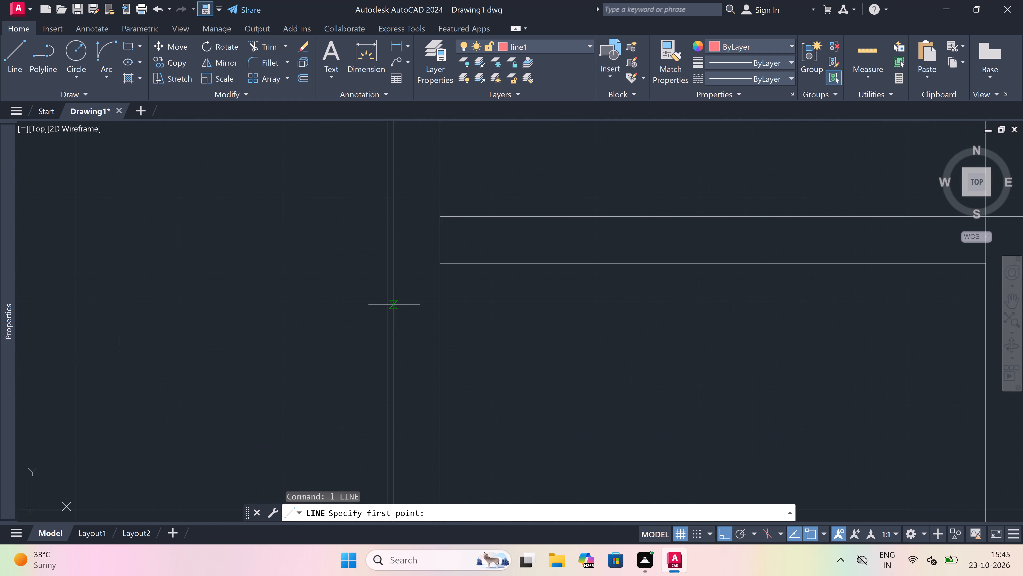
drag(394, 305, 397, 304)
click(439, 301)
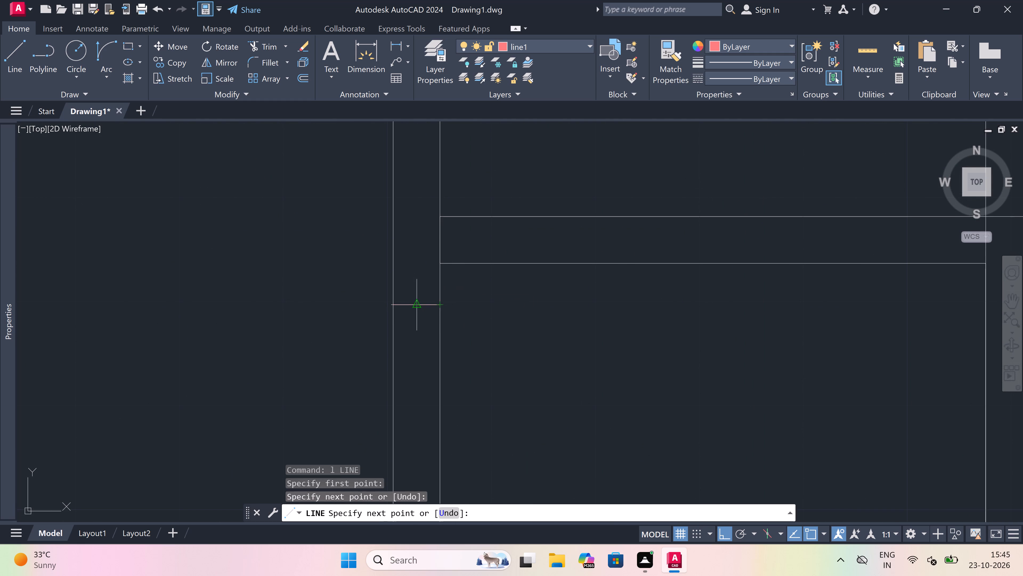
drag(415, 304, 415, 310)
key(2)
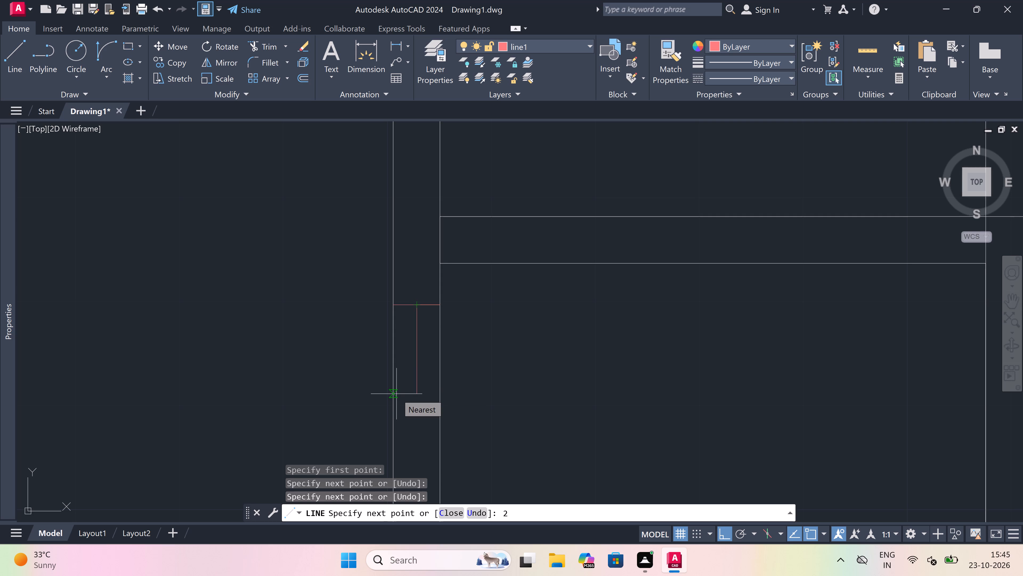
text(")
key(space)
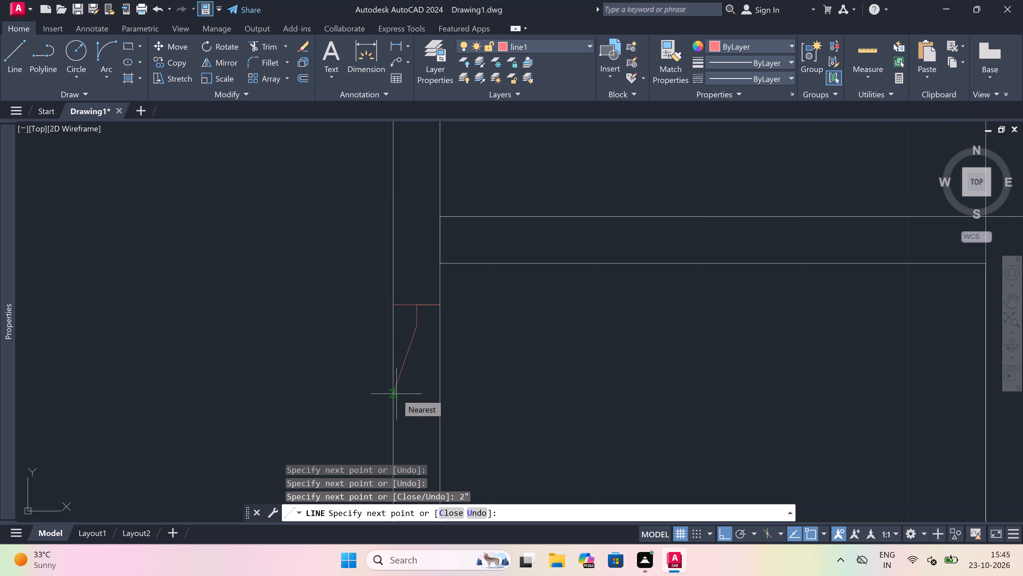
scroll(384, 375, down, 1)
scroll(445, 370, up, 1)
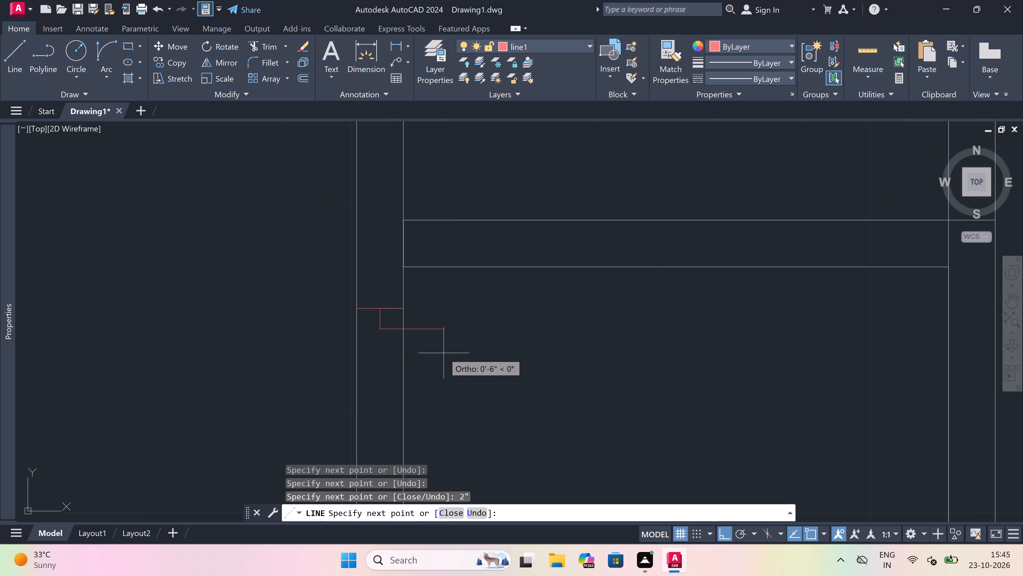
text(2')
key(space)
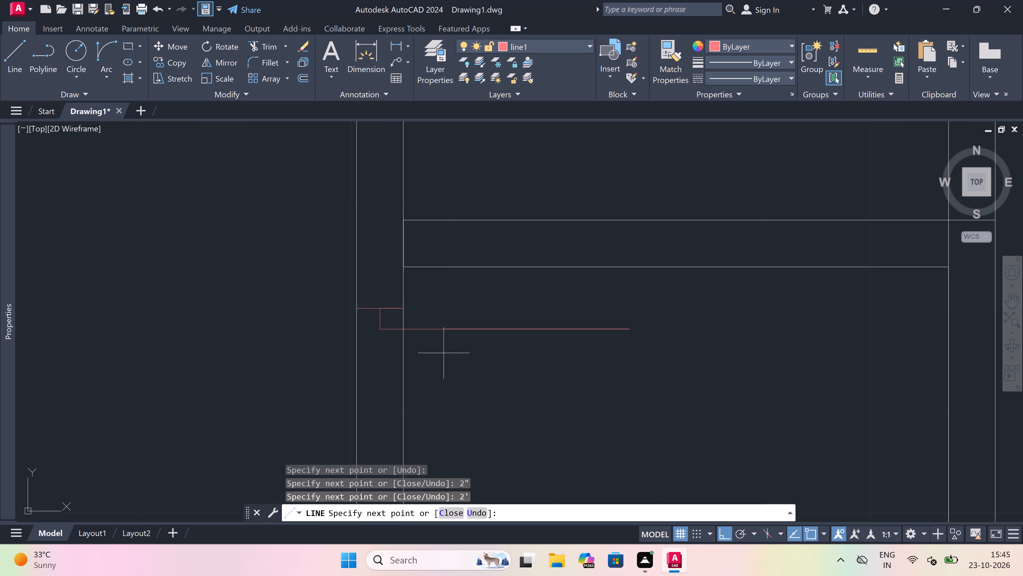
key(Escape)
Draw the lower jamb line across the narrow middle room's west wall, with a 2" stub up from the jamb's midpoint.
key(space)
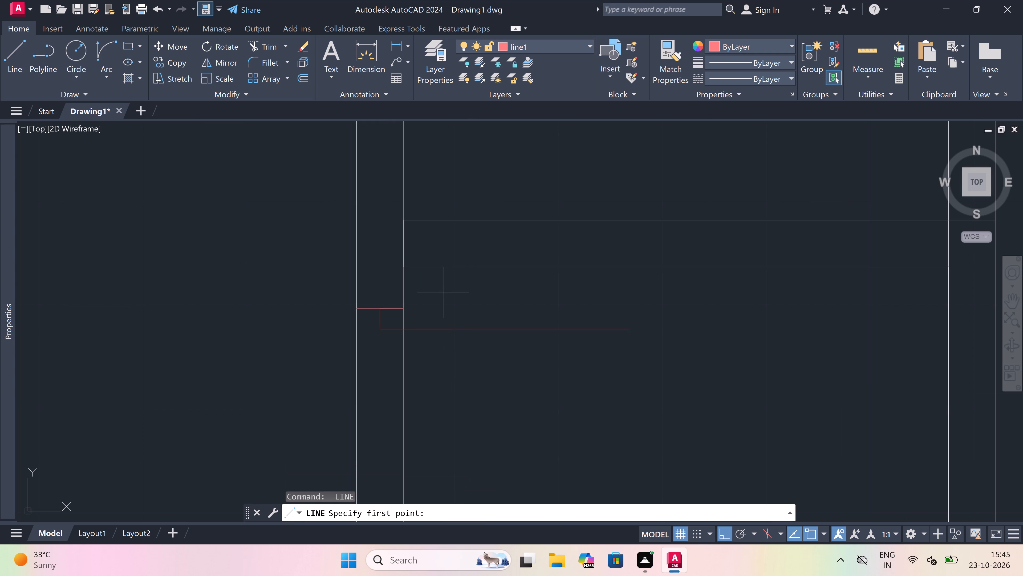
scroll(405, 326, down, 4)
scroll(389, 367, up, 2)
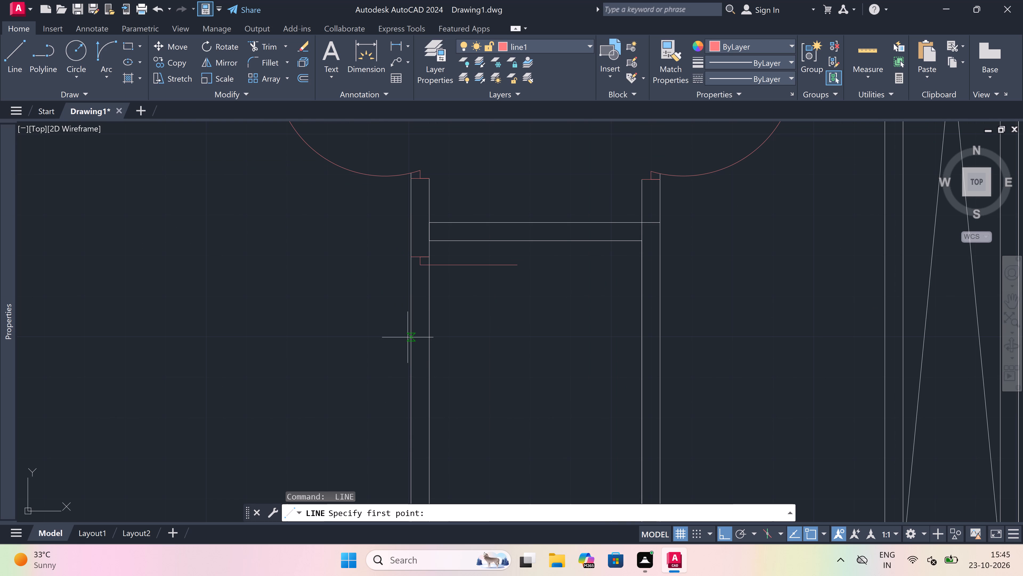
click(408, 337)
click(427, 336)
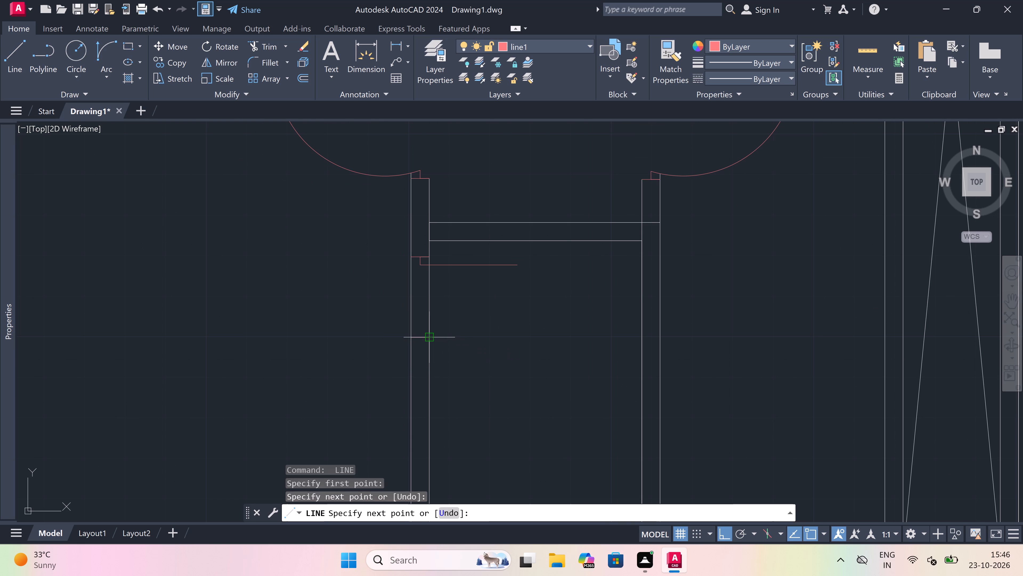
scroll(411, 337, up, 2)
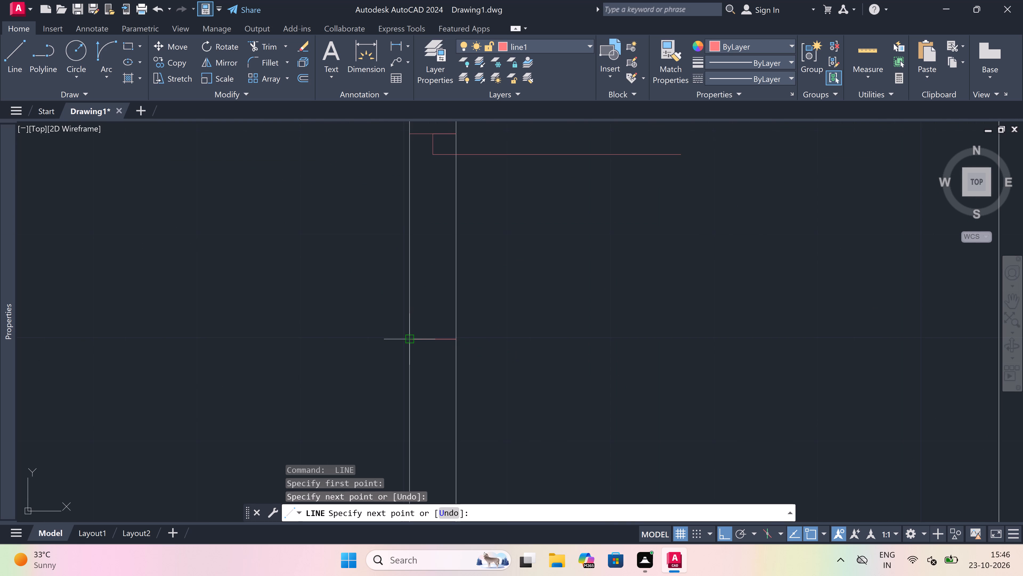
scroll(411, 337, up, 1)
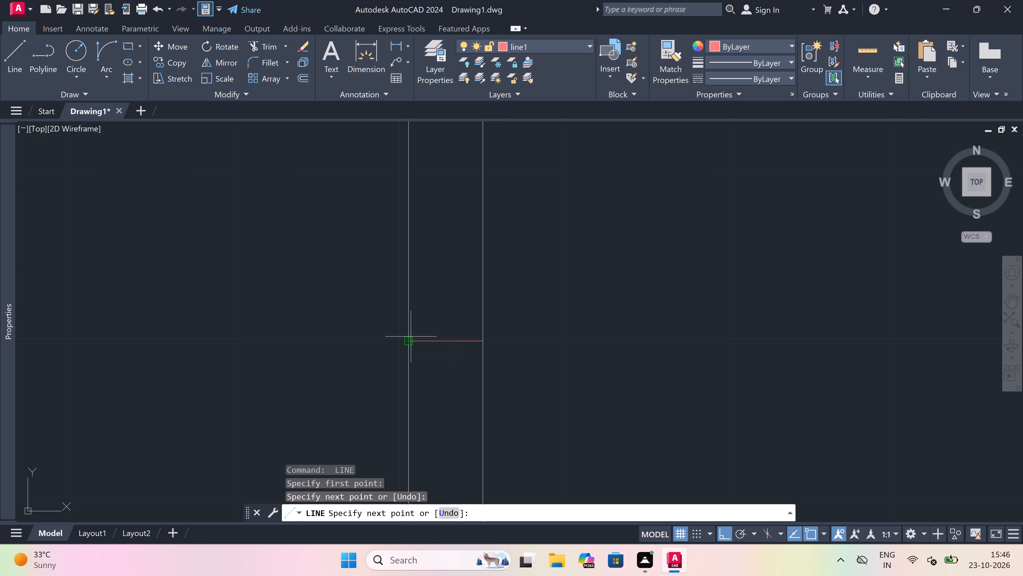
scroll(411, 337, up, 1)
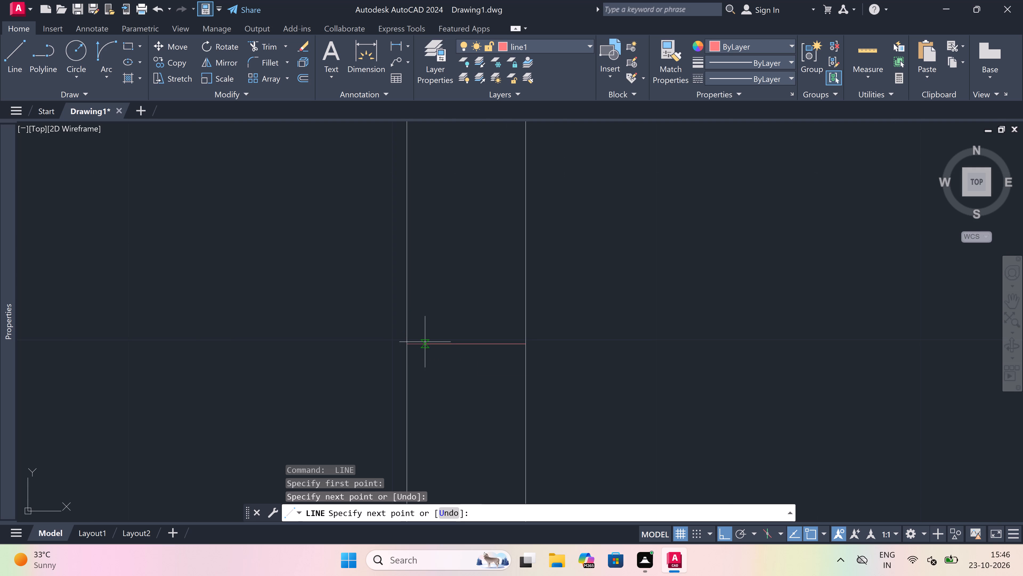
drag(469, 349, 465, 341)
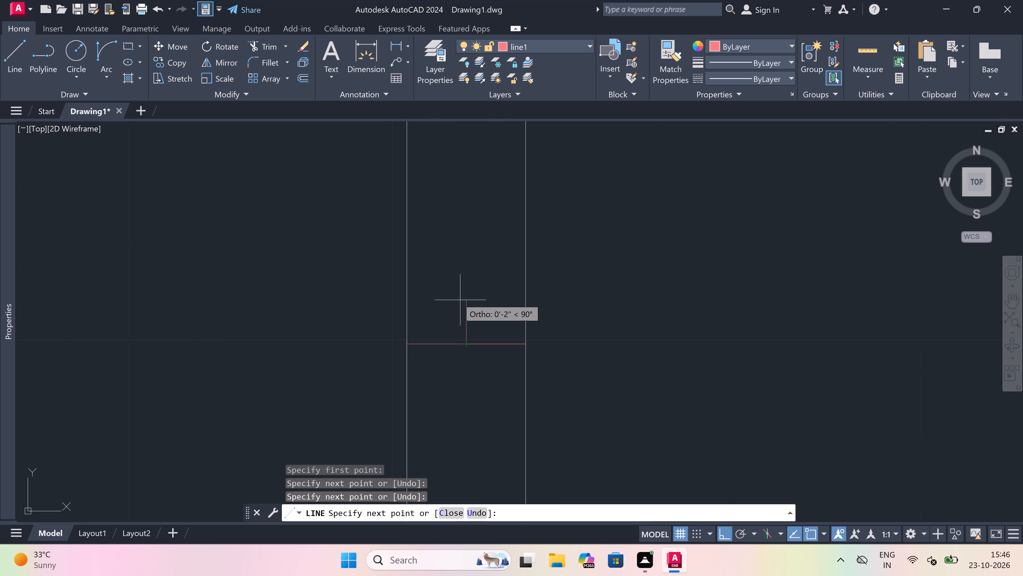
key(2)
text(")
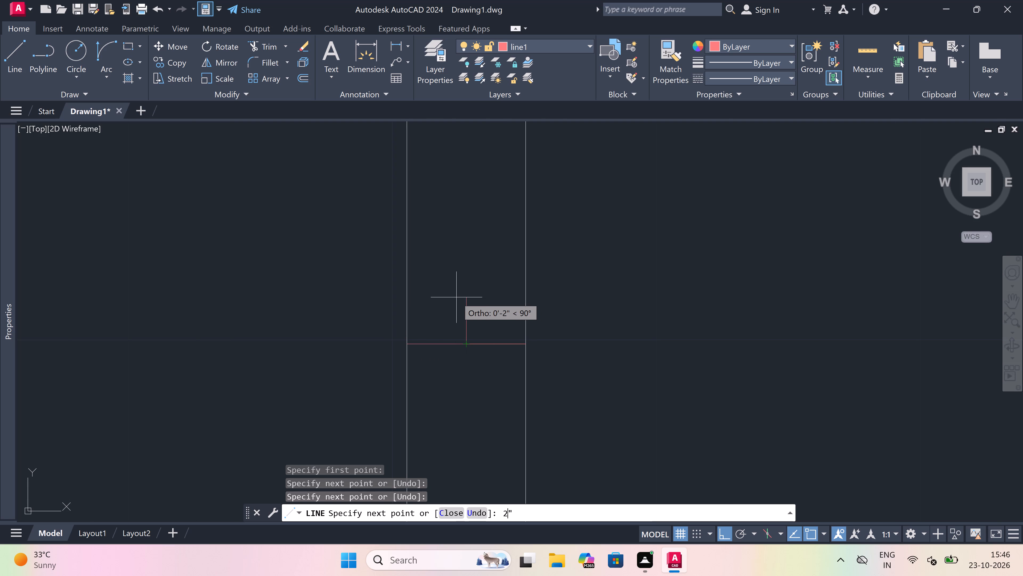
key(space)
key(Escape)
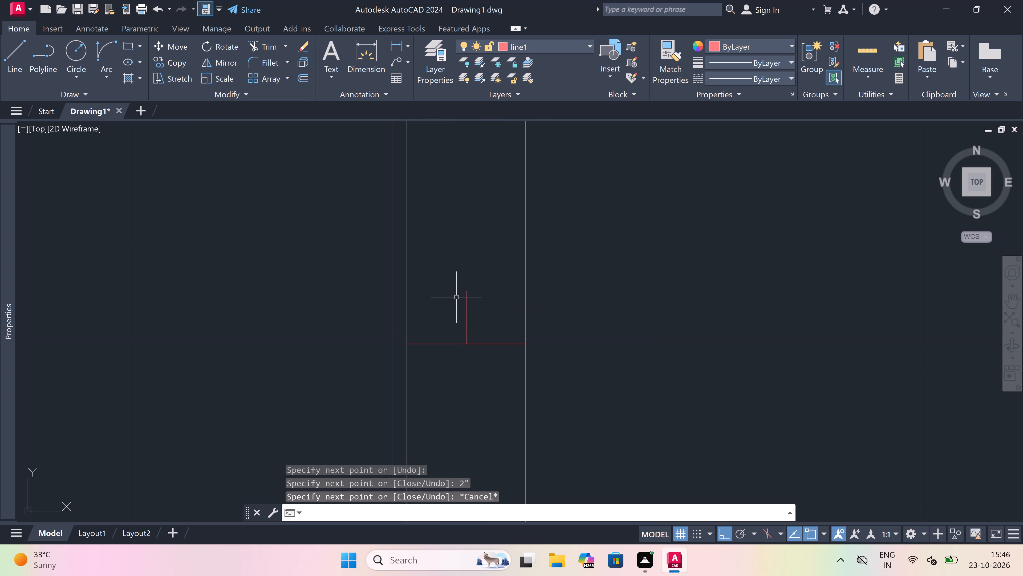
Draw a Start, End, Direction arc from the free end of the narrow middle room's 2' leaf to the lower jamb's stub, starting vertically downward.
scroll(432, 300, down, 2)
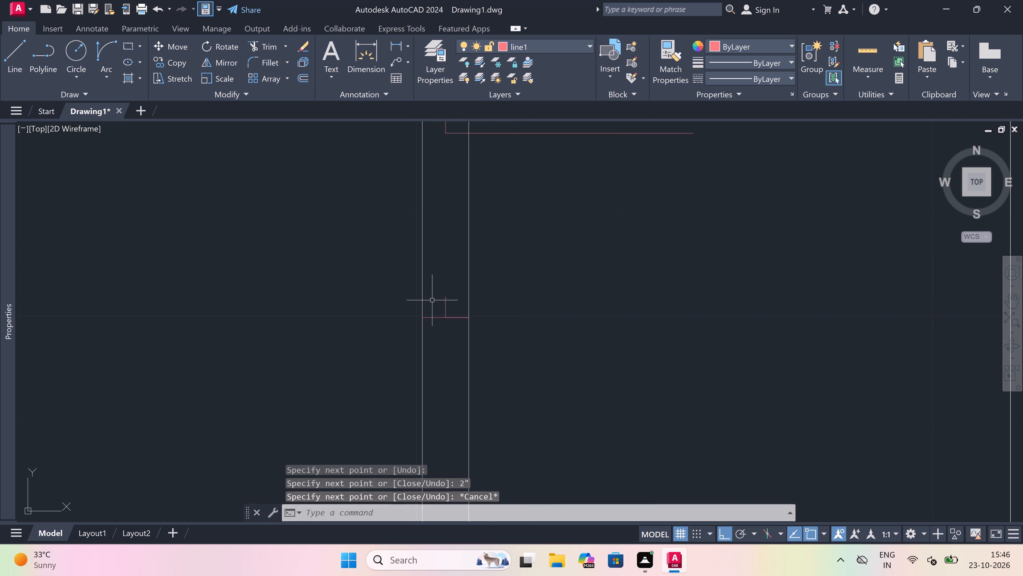
scroll(432, 300, down, 1)
scroll(448, 234, up, 1)
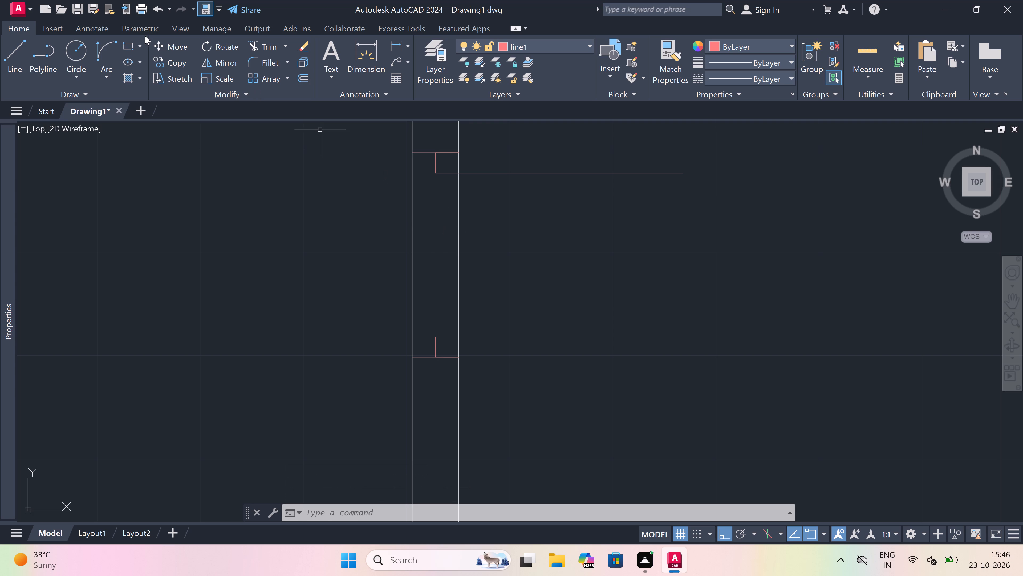
click(102, 47)
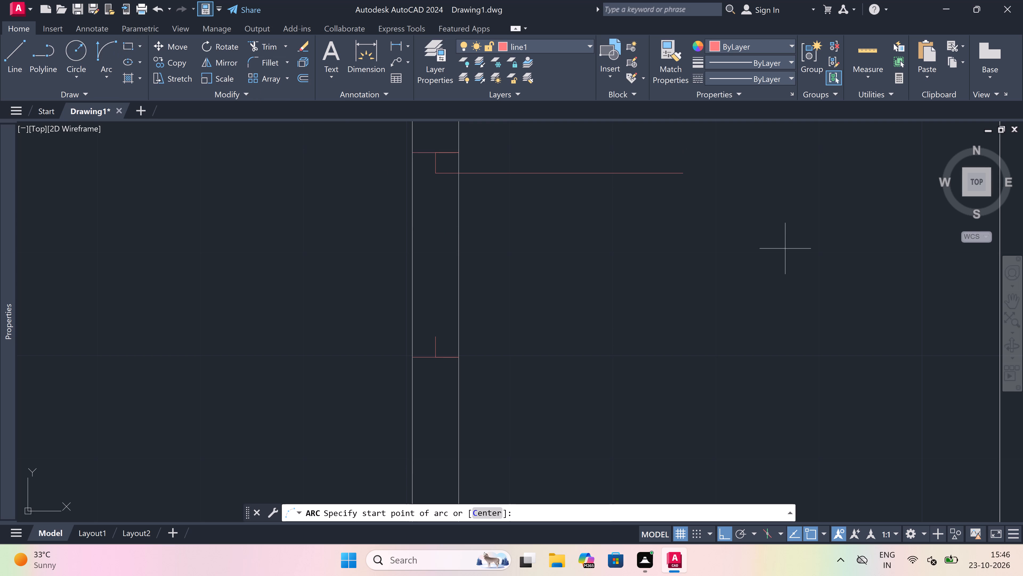
click(681, 176)
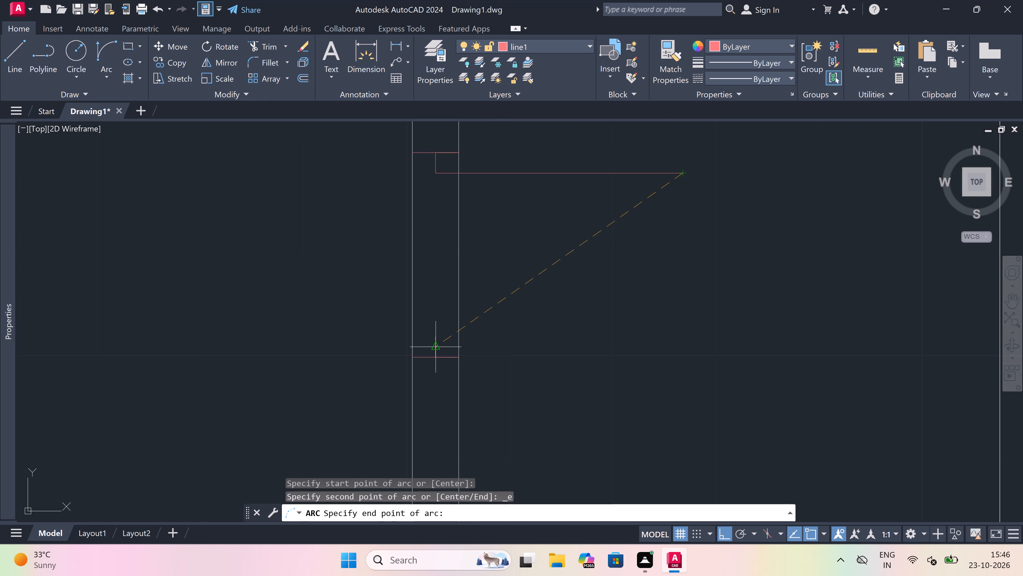
drag(431, 337, 442, 336)
click(734, 363)
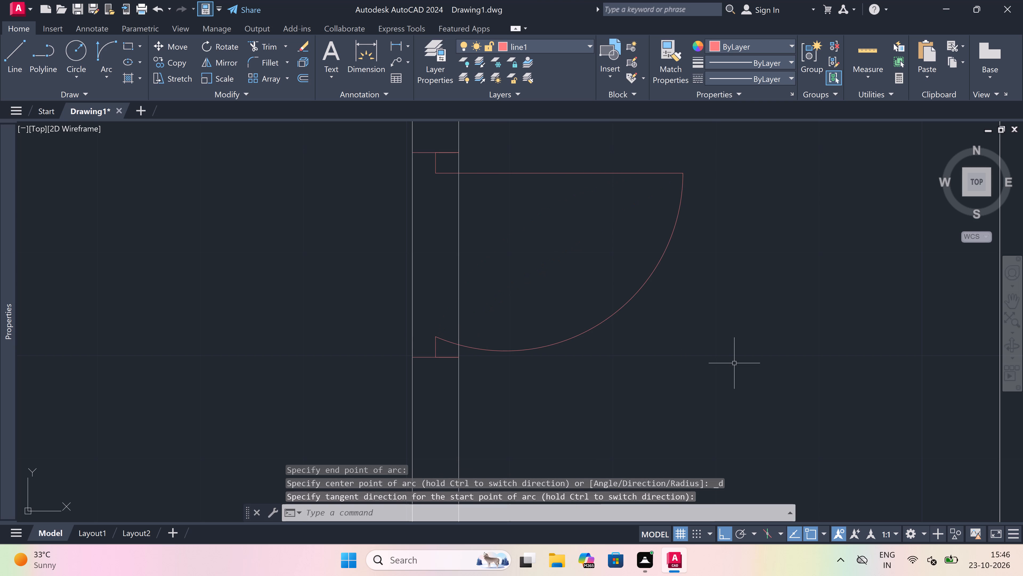
Trim both west wall lines between the narrow middle room's door jambs to open the doorway.
text(tr)
key(space)
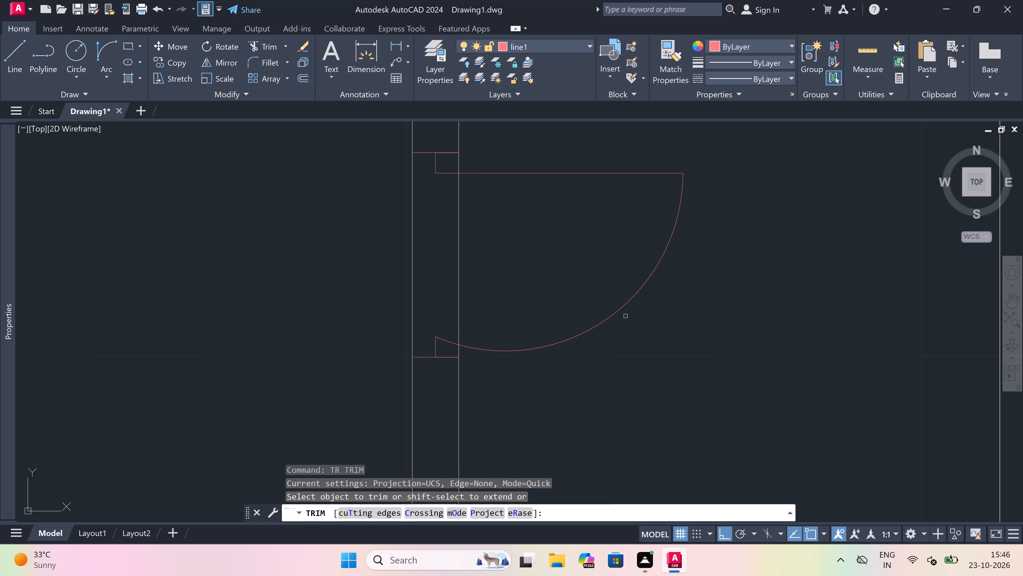
click(496, 265)
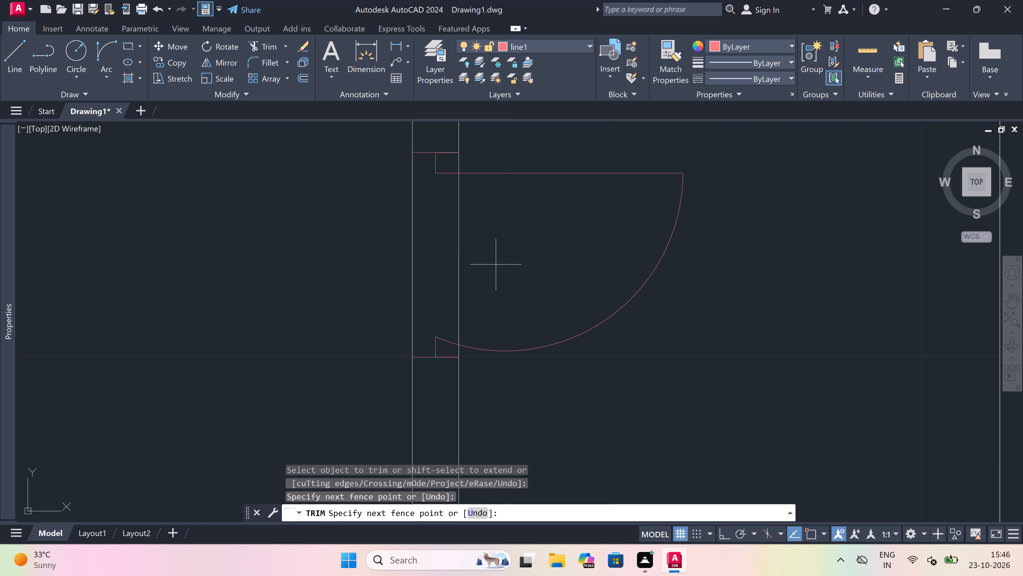
click(396, 287)
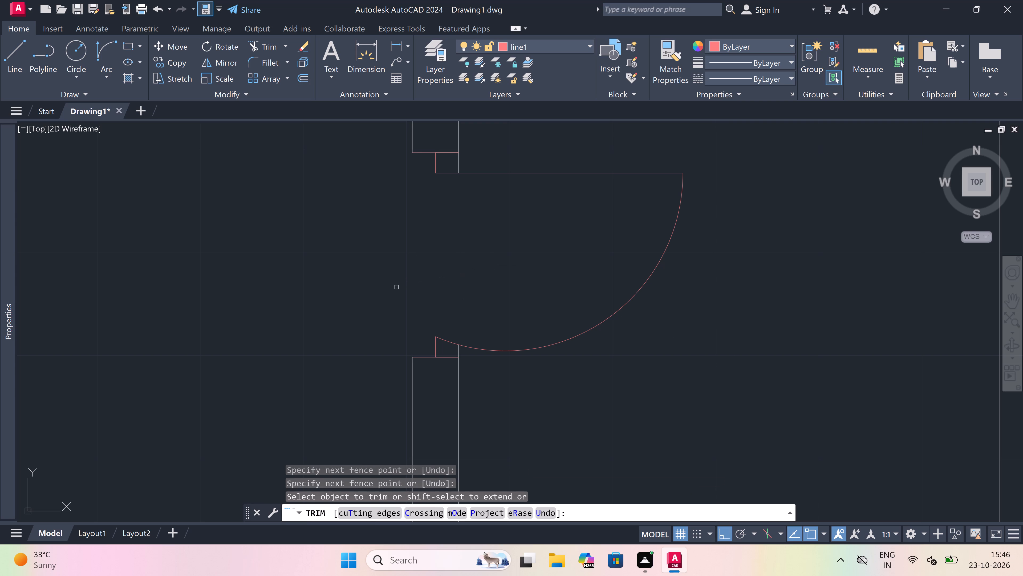
key(Escape)
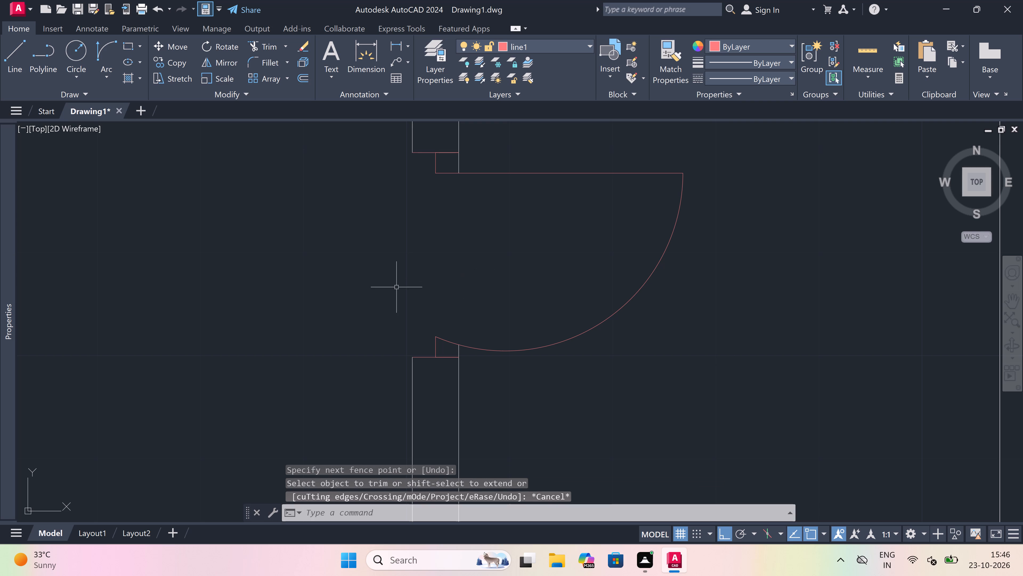
Draw a jamb line across the south wall of the small room east of the lower crossed shaft, continuing 2" west from its midpoint and 2' up.
text(l)
key(space)
scroll(397, 286, down, 2)
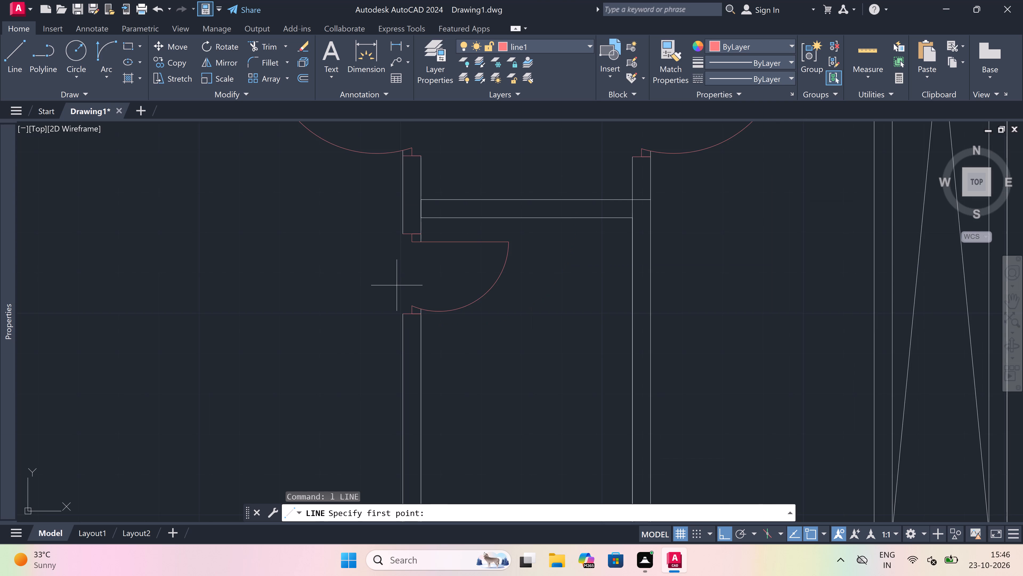
scroll(397, 283, down, 4)
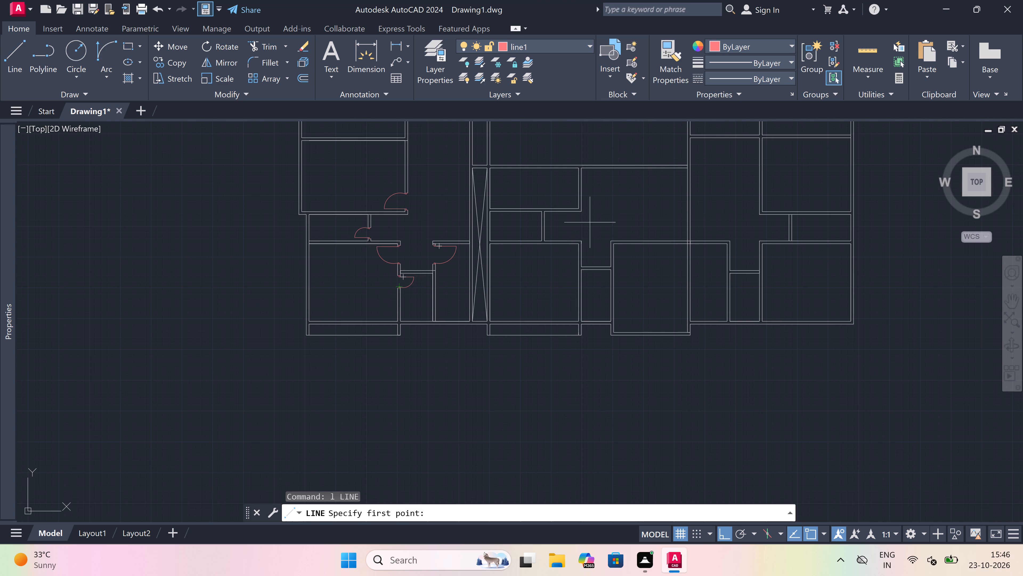
scroll(557, 214, up, 3)
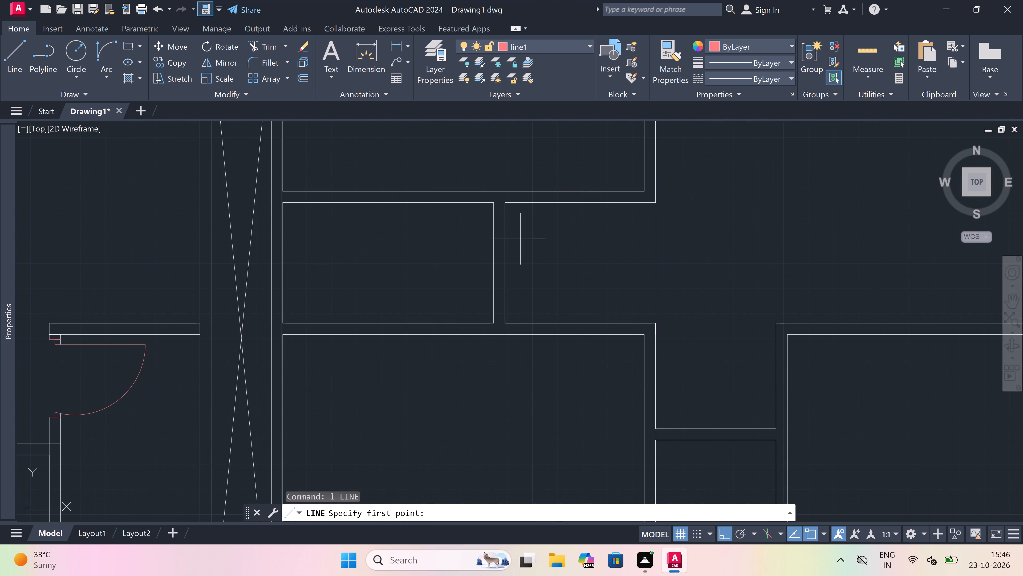
scroll(486, 319, up, 2)
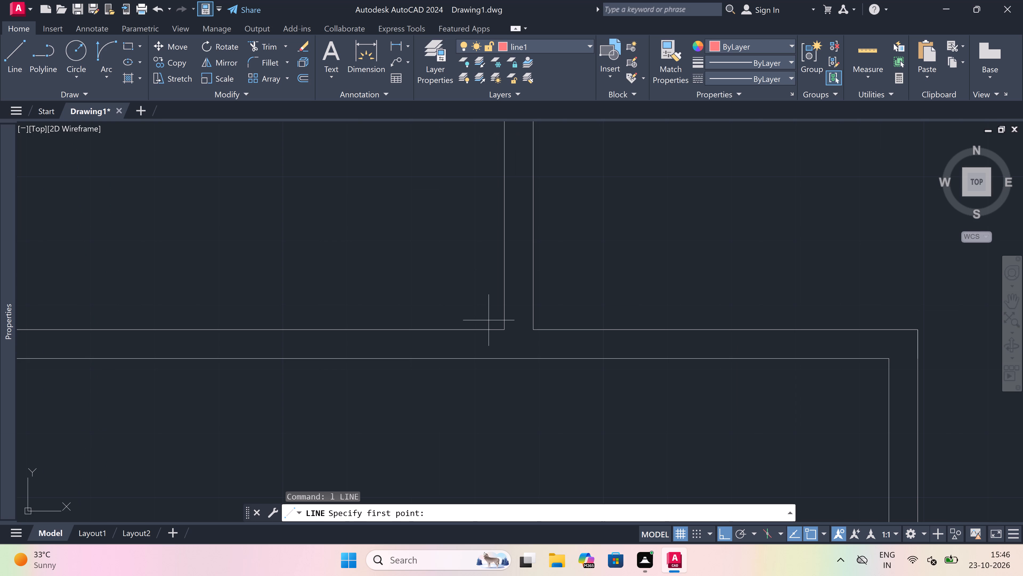
click(481, 328)
click(480, 359)
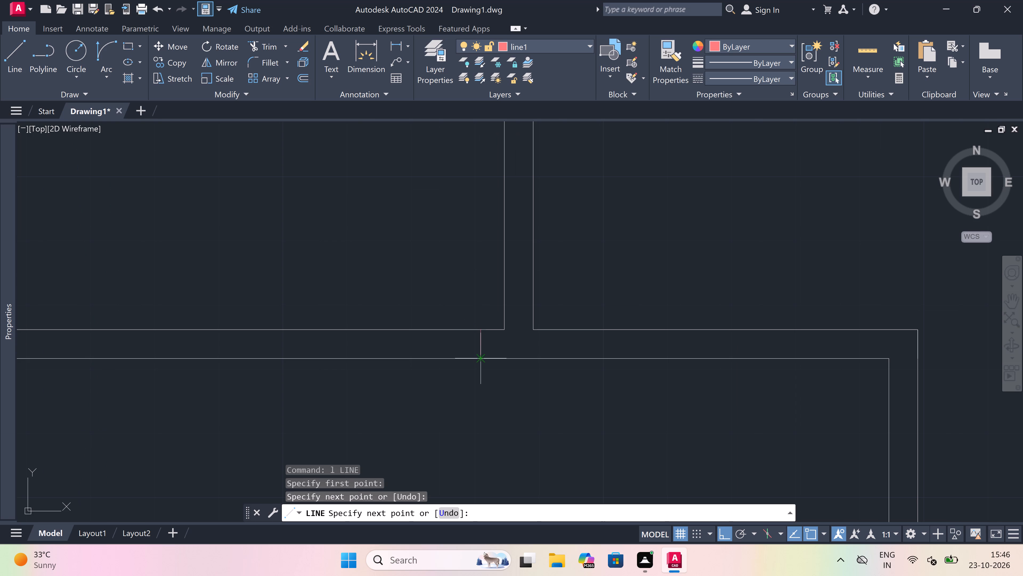
click(480, 347)
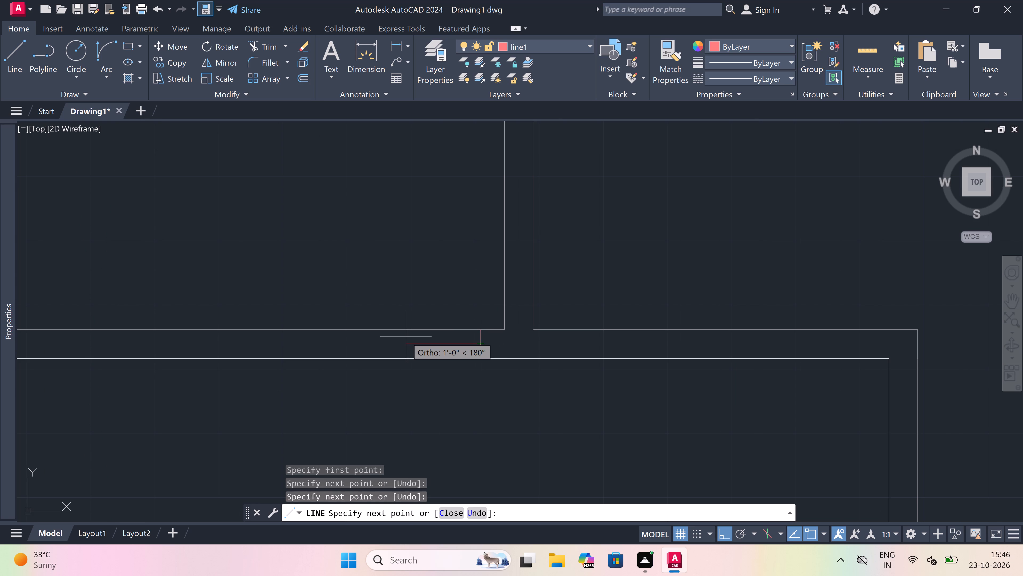
key(2)
text(")
key(space)
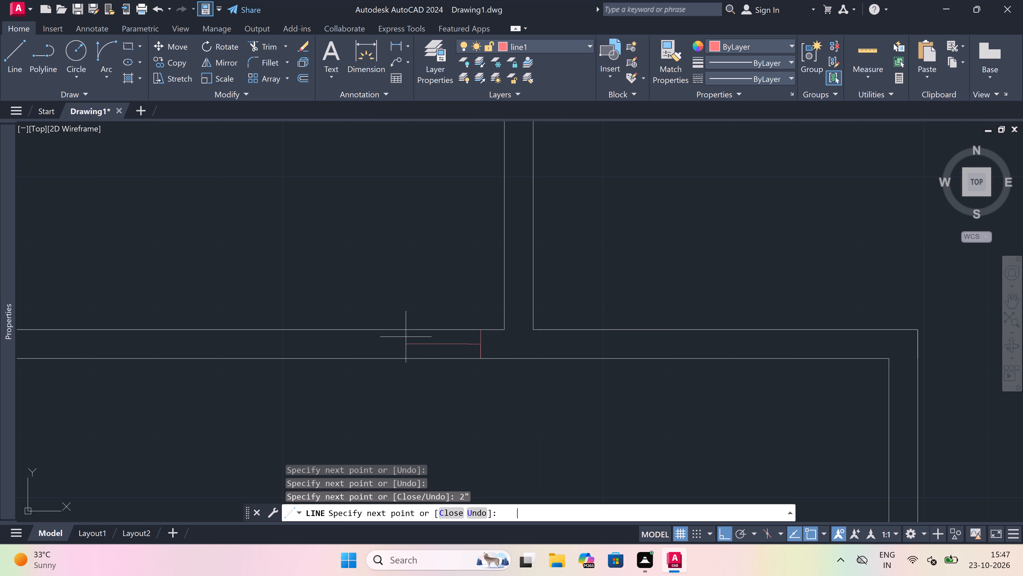
text(2')
key(space)
key(Escape)
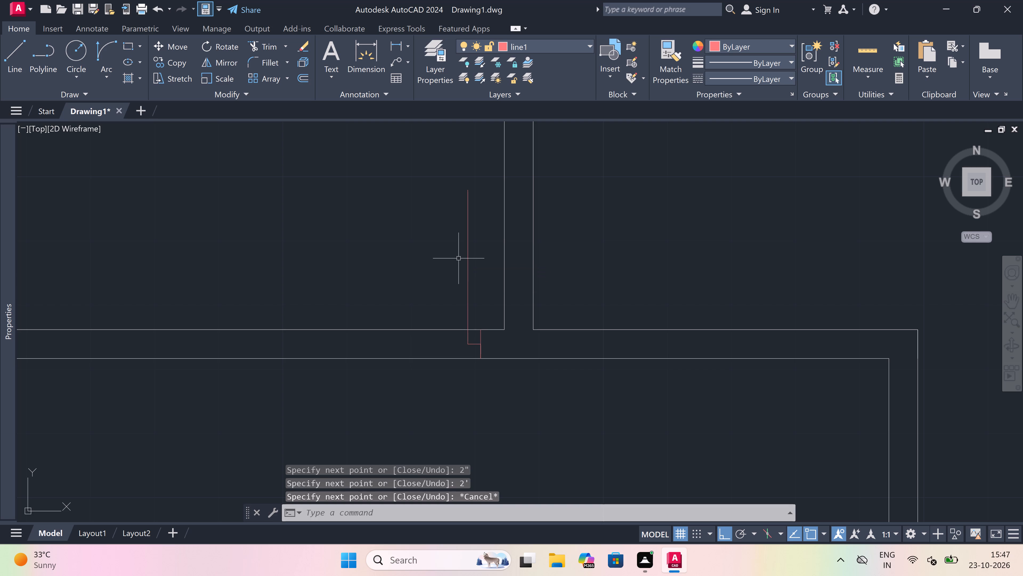
Draw the west jamb line across the small room's south wall, with a 2" stub running east from the jamb's midpoint.
key(space)
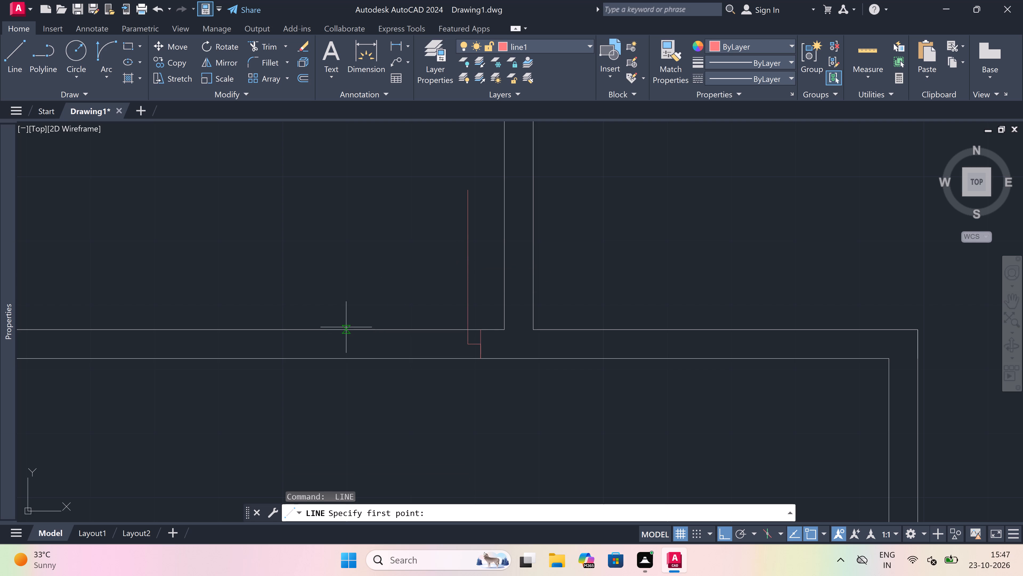
click(338, 324)
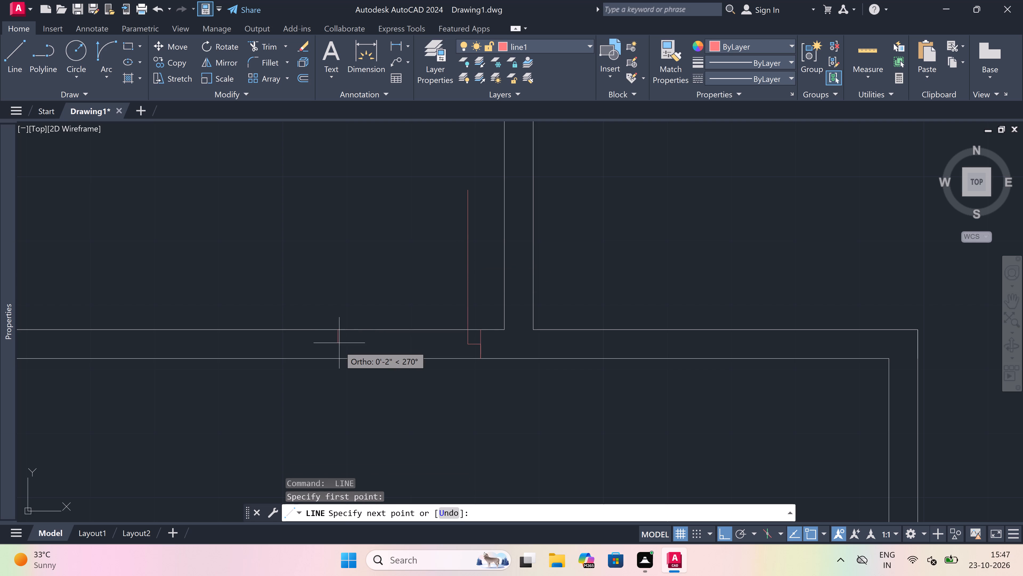
click(336, 357)
drag(338, 343, 350, 339)
key(2)
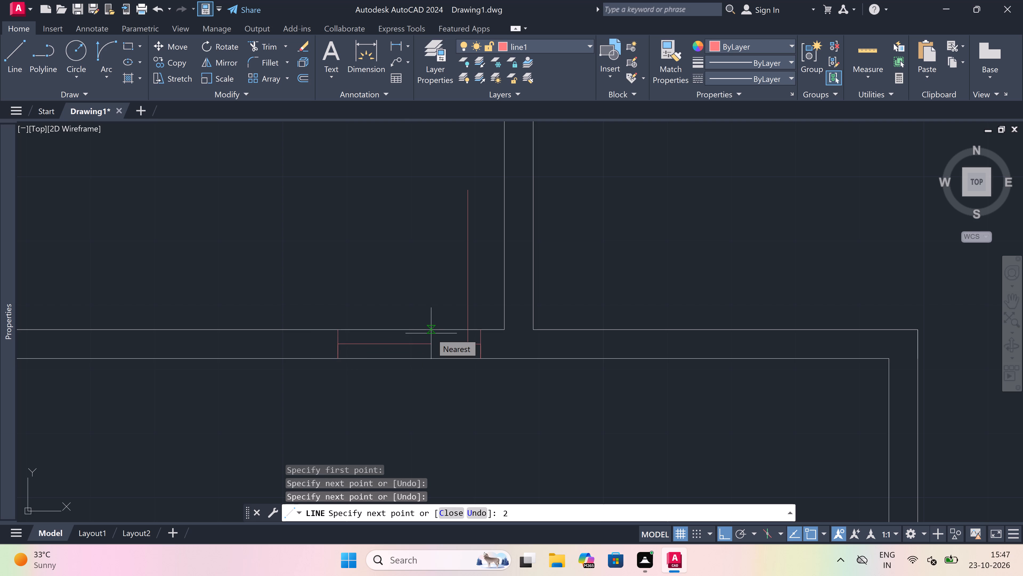
text(")
key(space)
key(Escape)
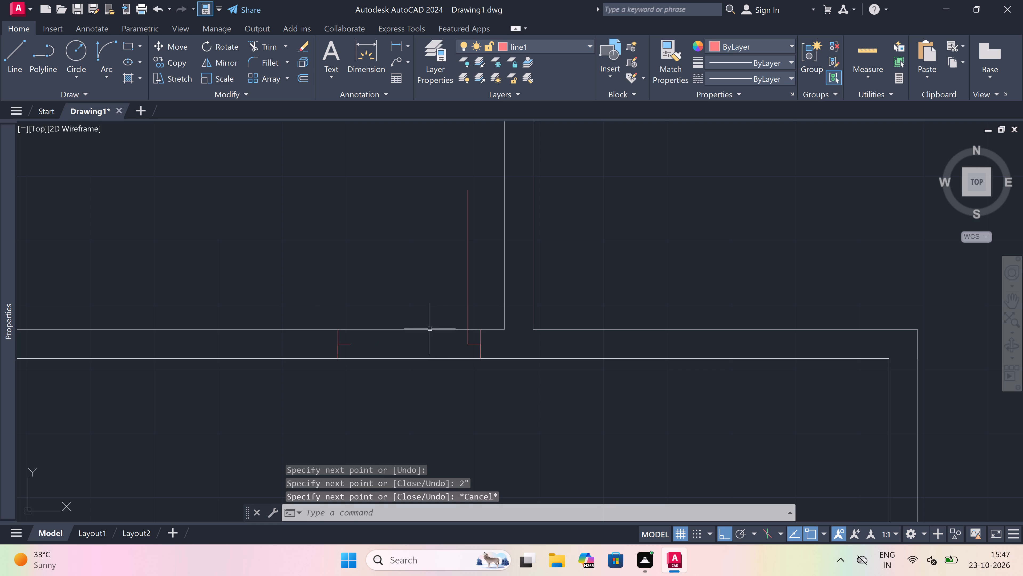
Draw a Start, End, Direction arc from the free end of the small room's 2' leaf to the west jamb's stub, starting horizontally westward.
click(110, 51)
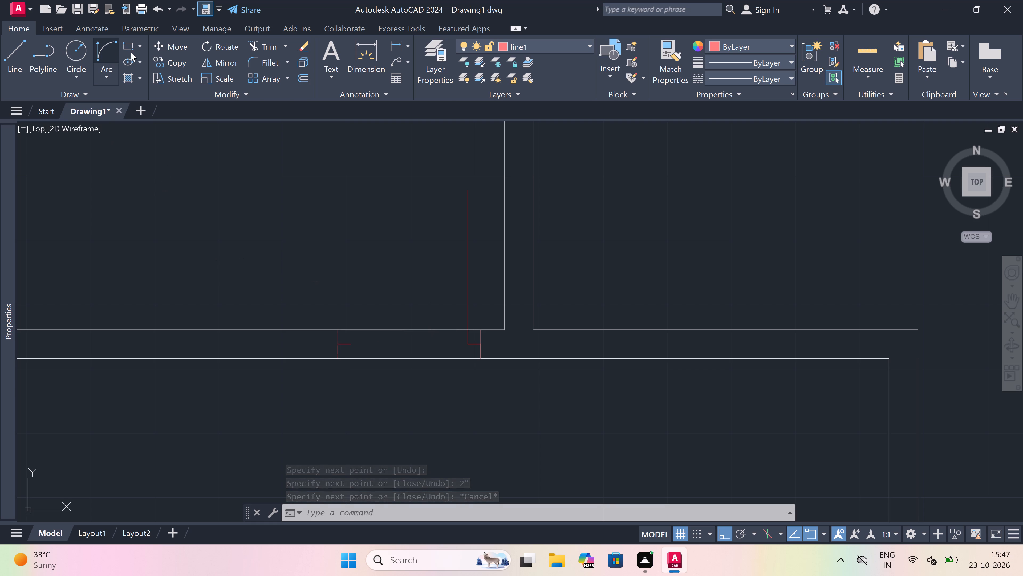
click(466, 191)
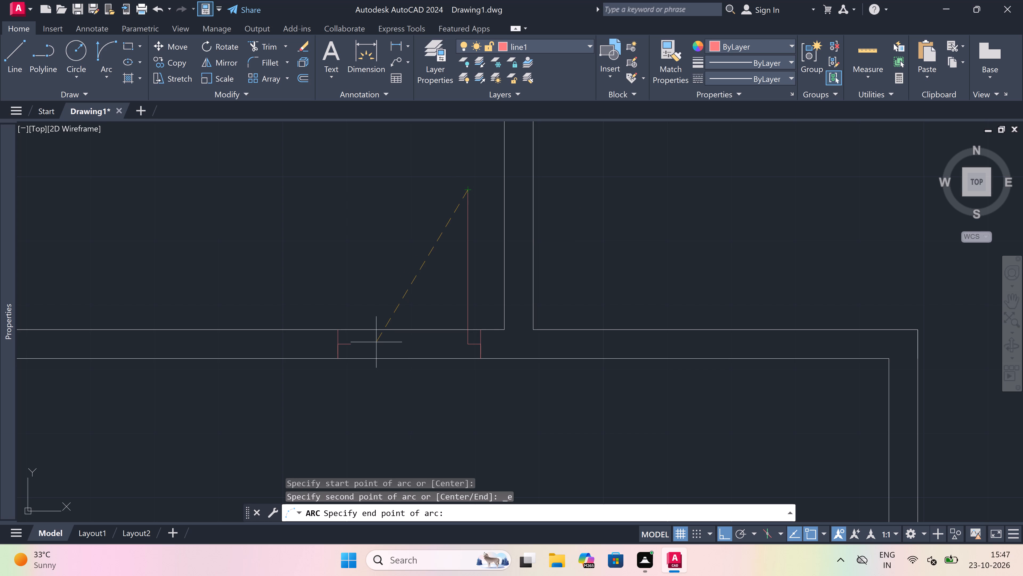
click(352, 345)
click(286, 260)
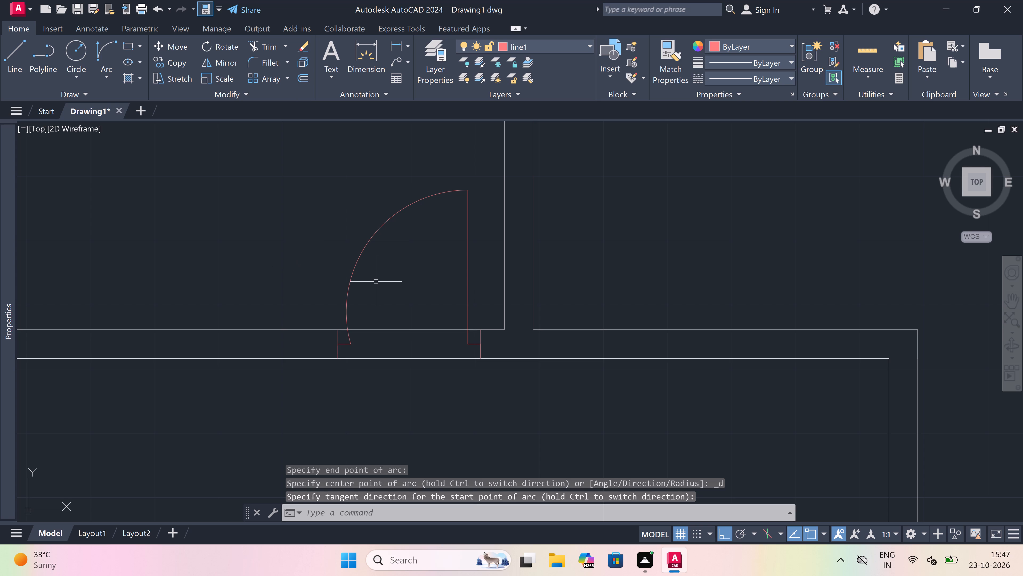
Trim both south wall lines between the small room's door jambs to open the doorway.
text(tr)
key(space)
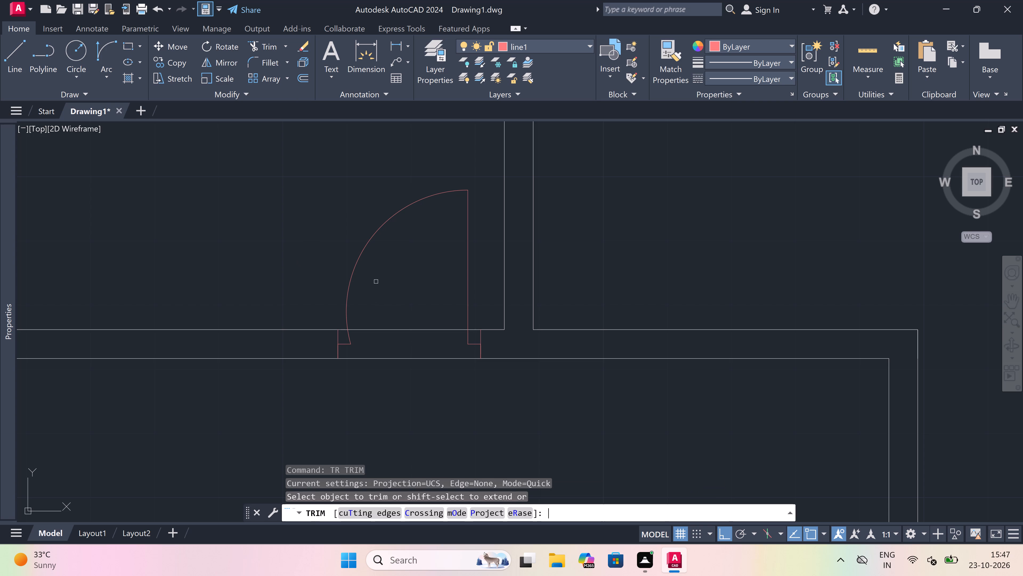
click(431, 287)
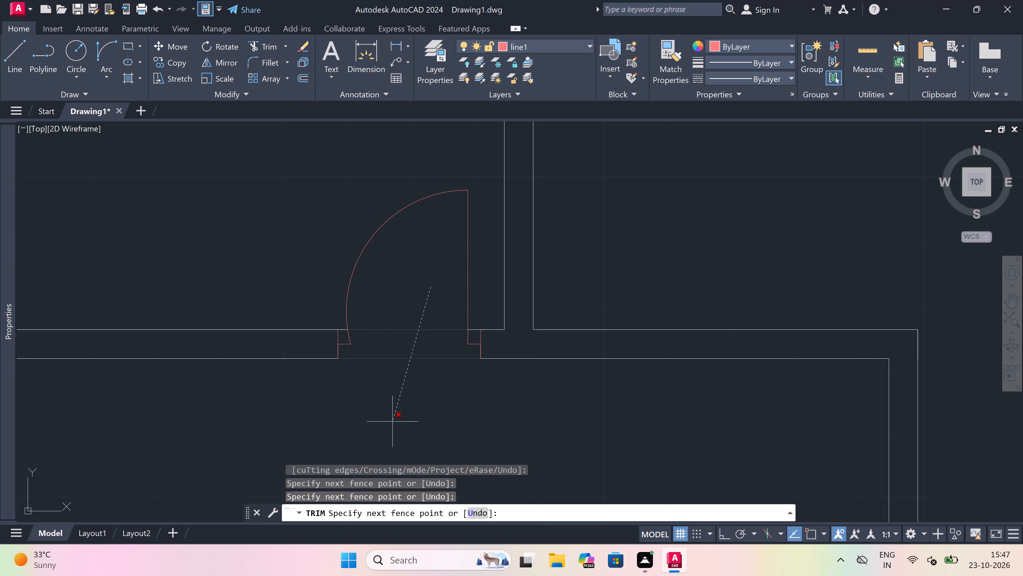
click(392, 422)
key(Escape)
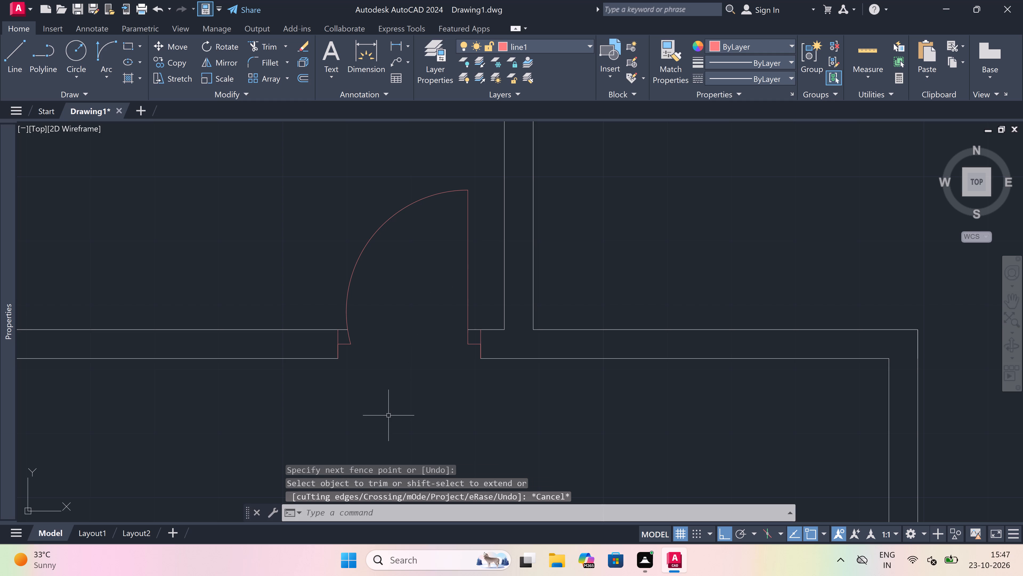
Draw an east jamb line across the south wall of the room north of the small room, continuing 2" west from its midpoint and 3' up.
text(l)
key(space)
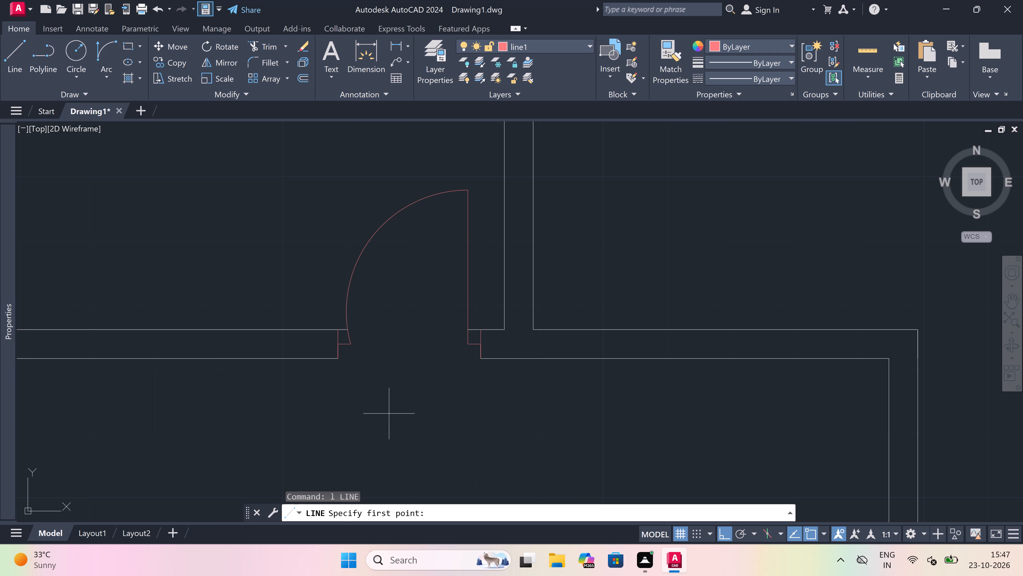
scroll(435, 359, down, 2)
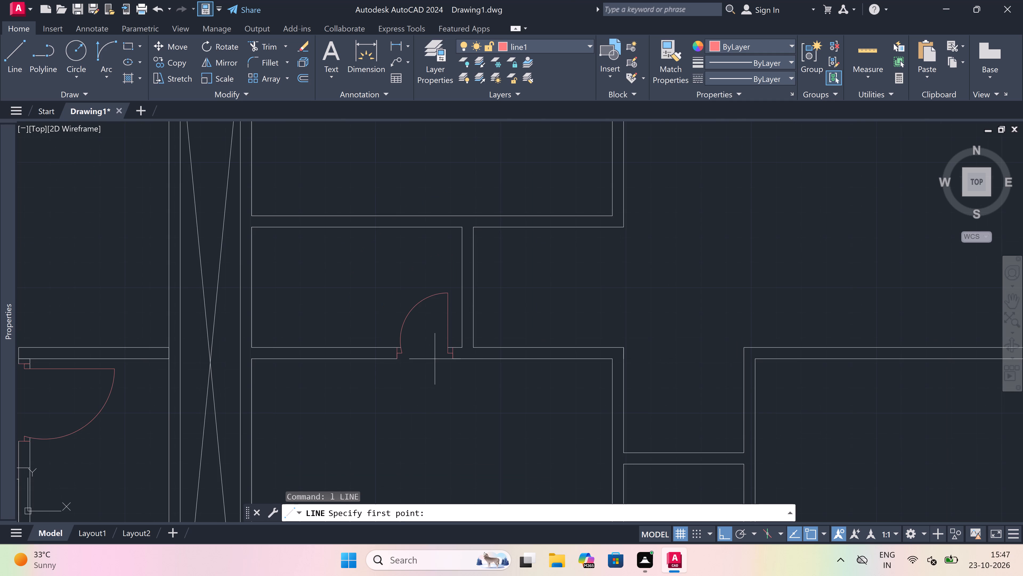
scroll(435, 359, down, 4)
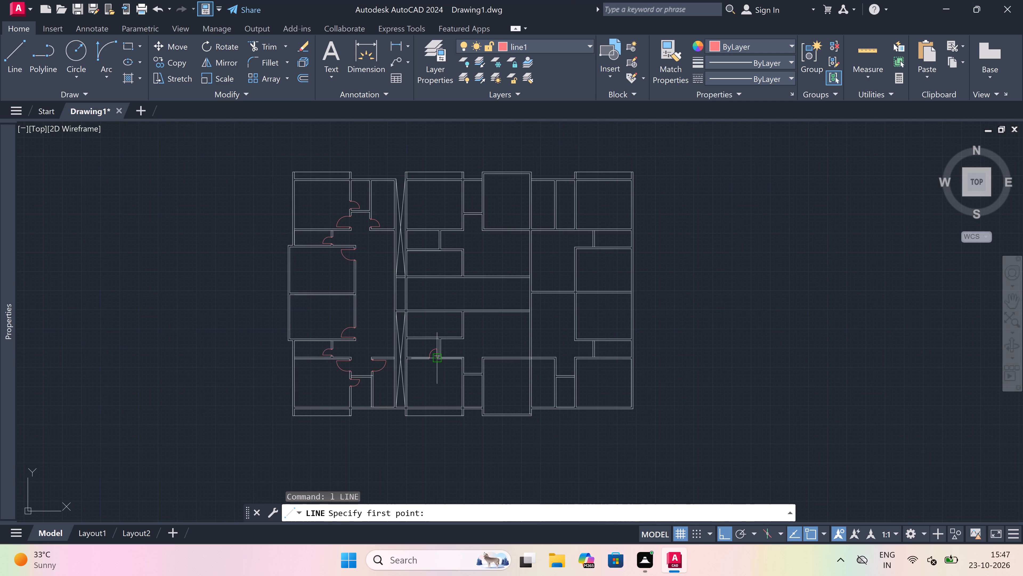
scroll(435, 359, up, 1)
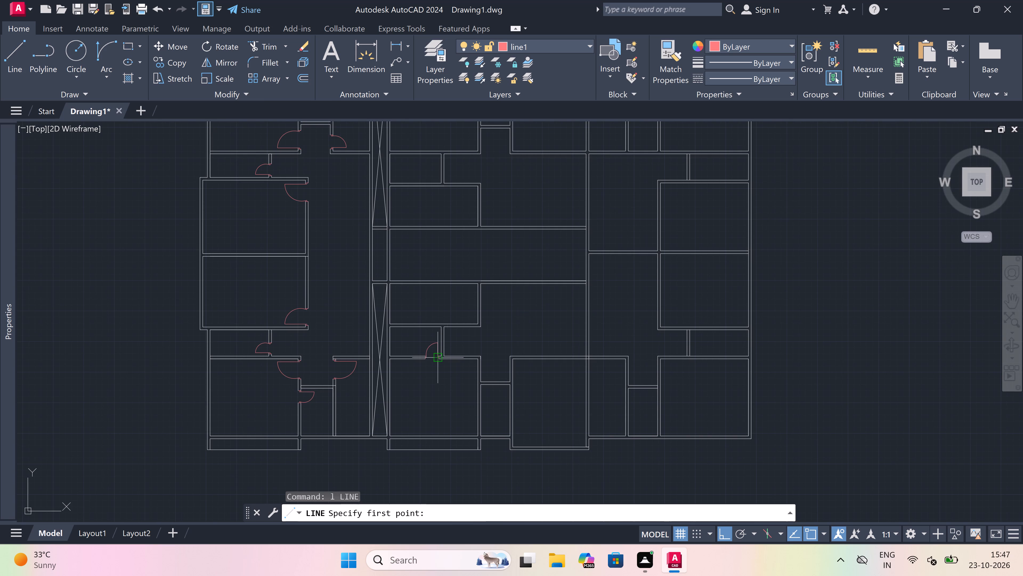
scroll(492, 295, up, 3)
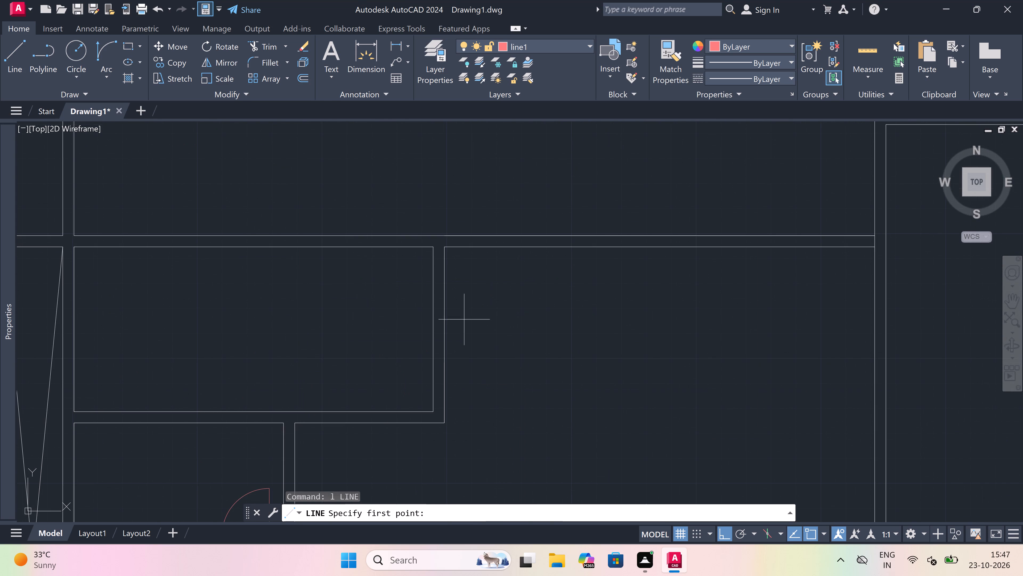
scroll(428, 409, up, 2)
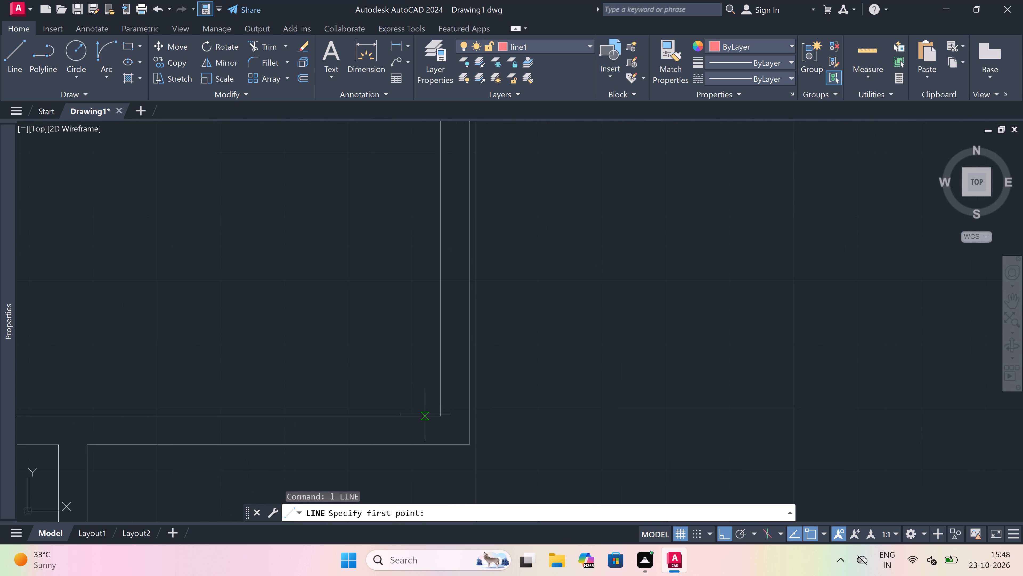
click(423, 416)
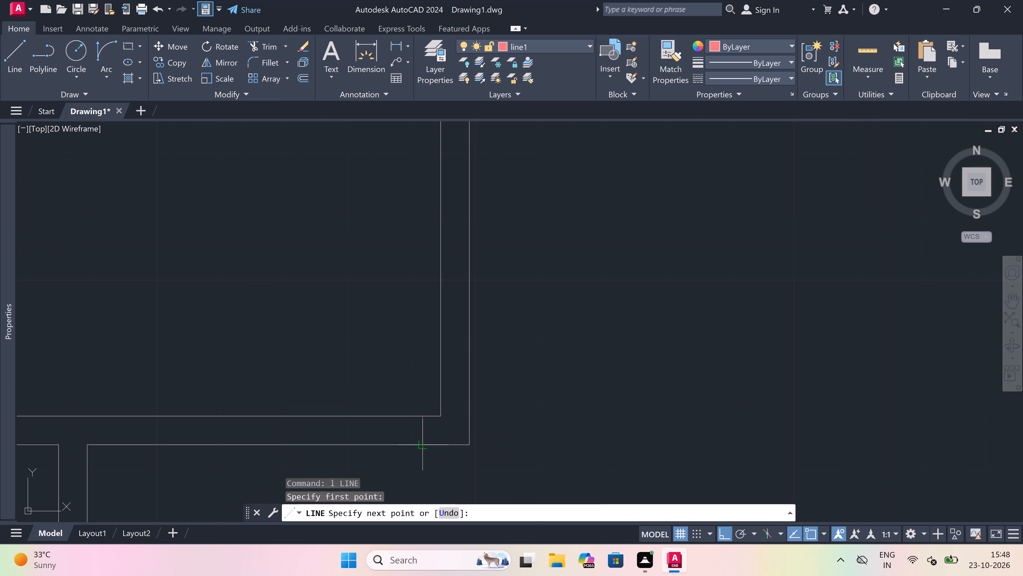
click(423, 445)
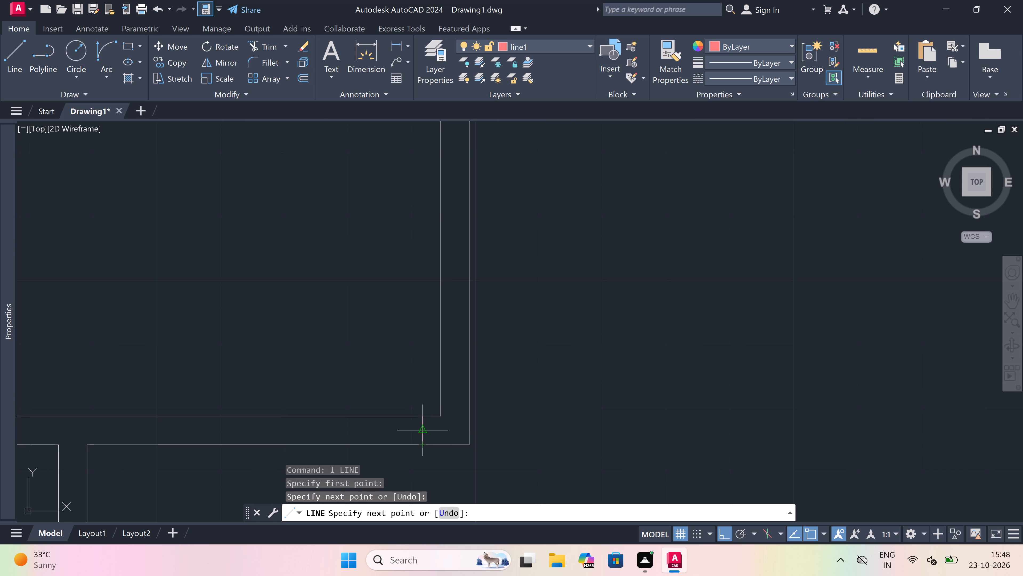
click(425, 428)
key(2)
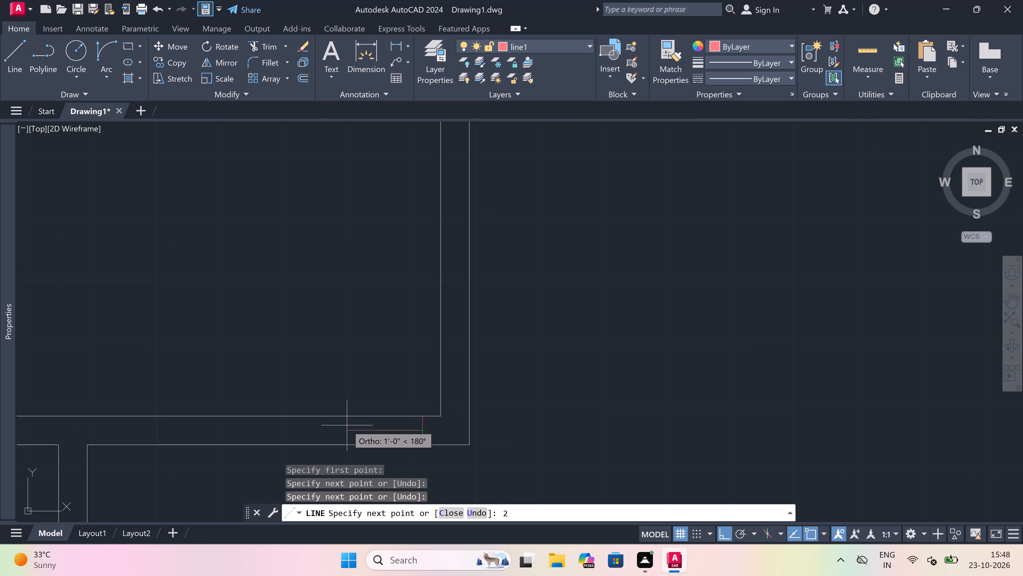
text(")
key(space)
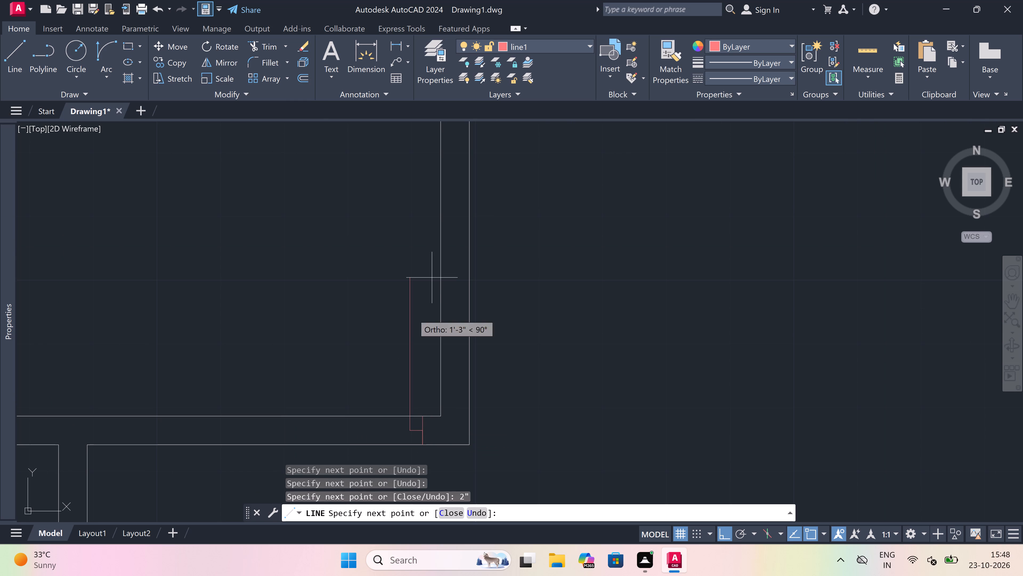
text(3')
key(space)
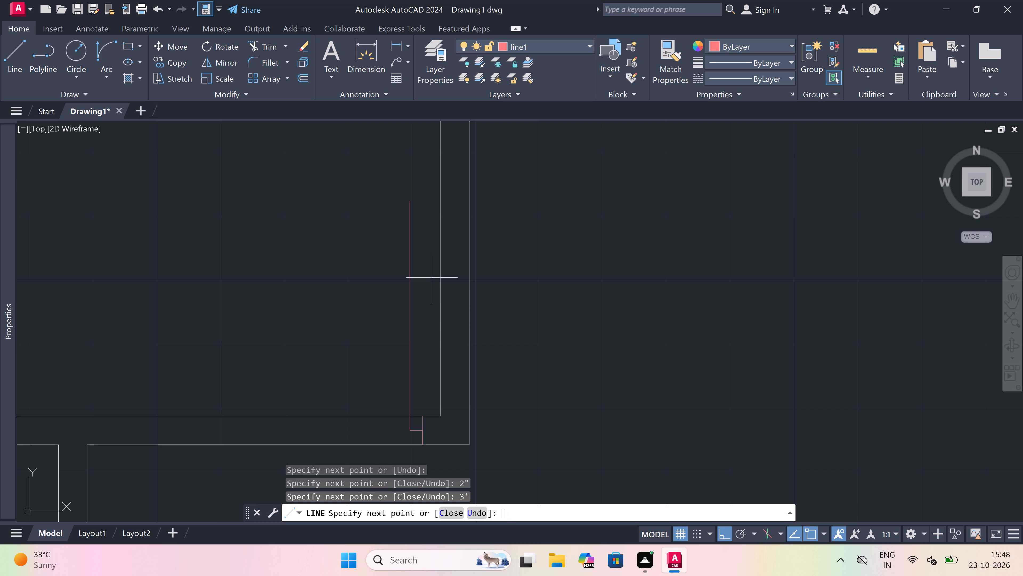
key(Escape)
Draw the west jamb line across that same south wall, with a 2" stub running east from the jamb's midpoint.
key(space)
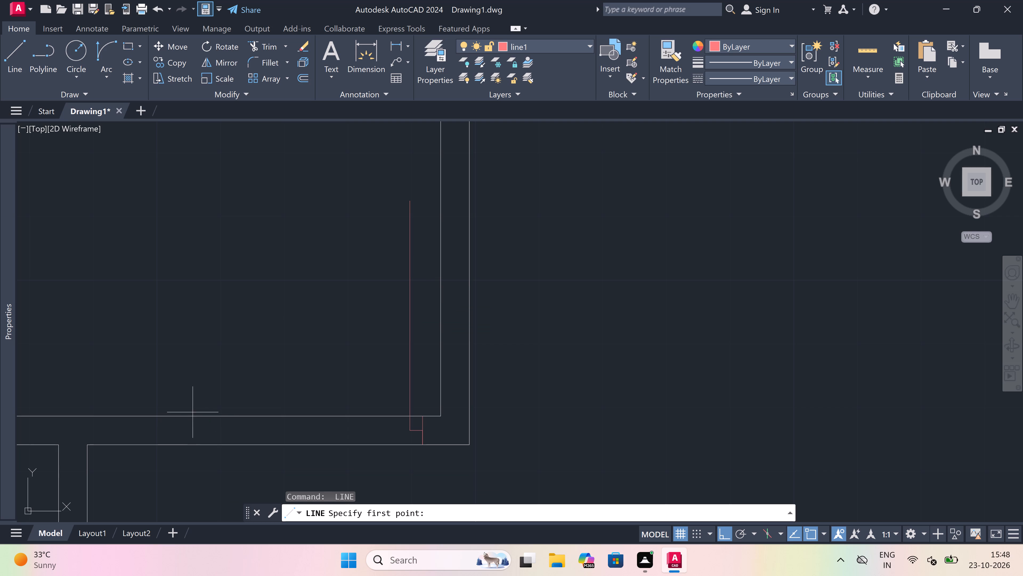
click(207, 417)
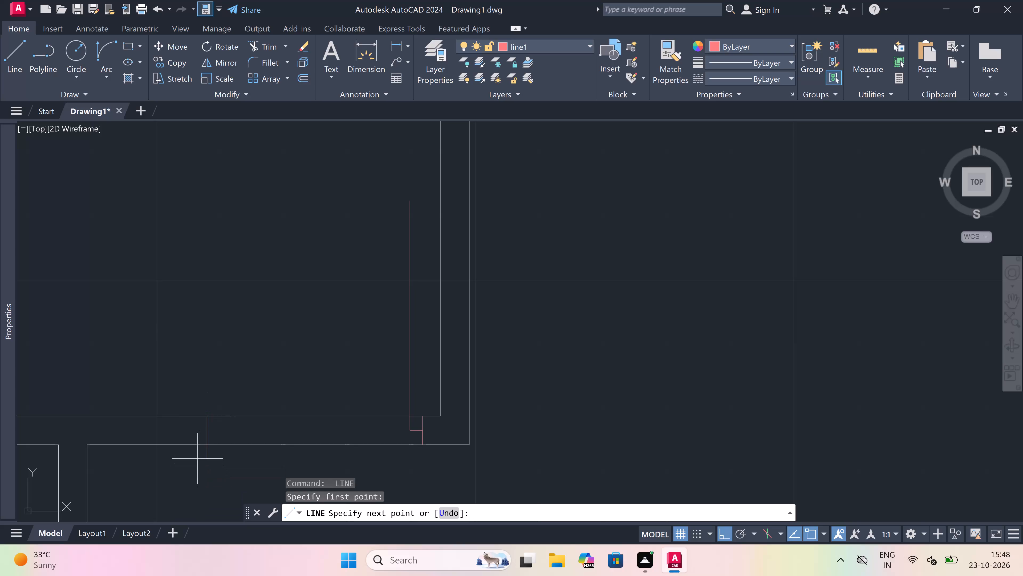
click(205, 443)
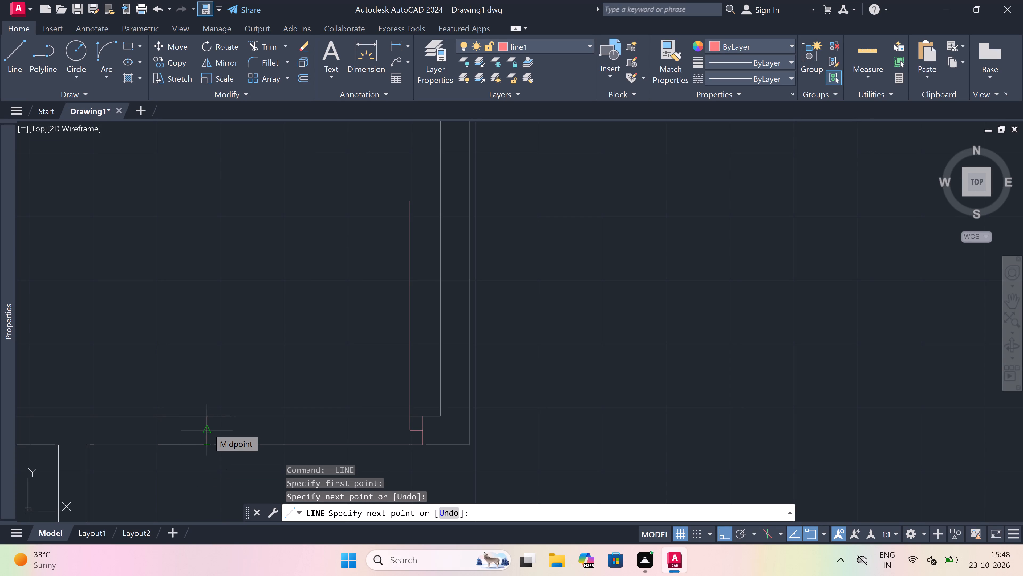
drag(208, 427, 211, 426)
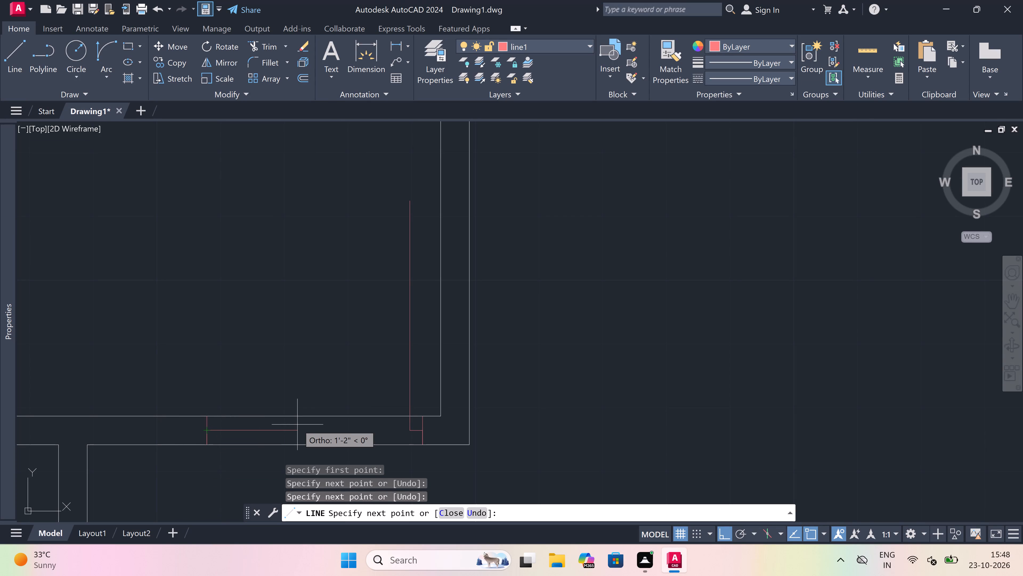
key(2)
text(")
key(space)
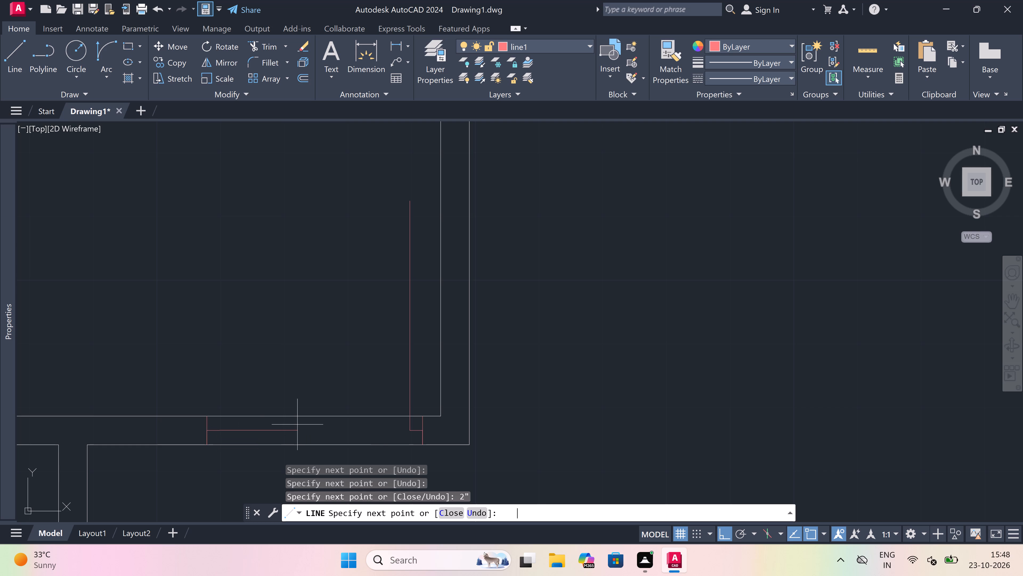
key(Escape)
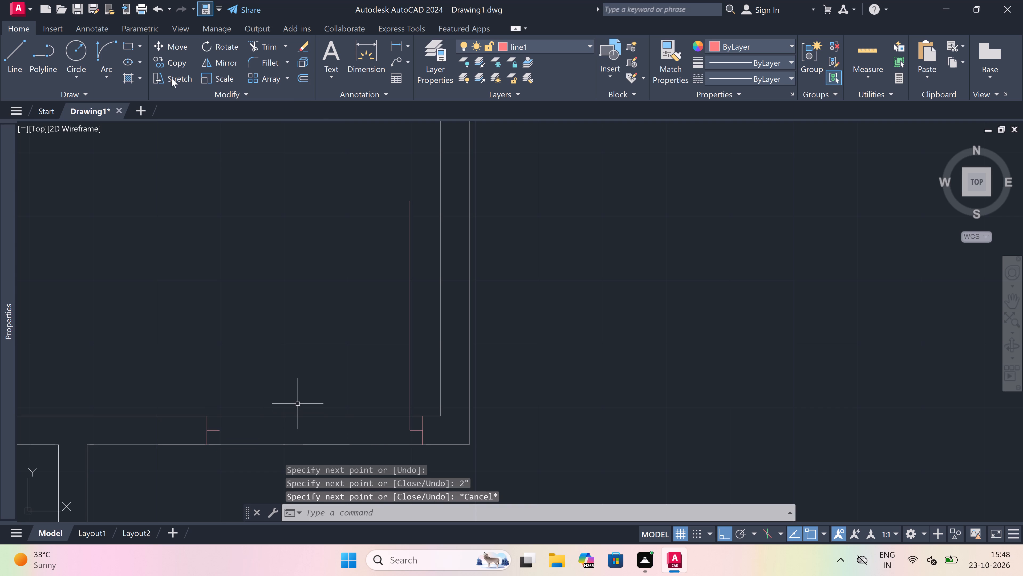
Draw a Start, End, Direction arc from the free end of the 3' leaf to the west jamb's stub, starting horizontally westward.
click(104, 46)
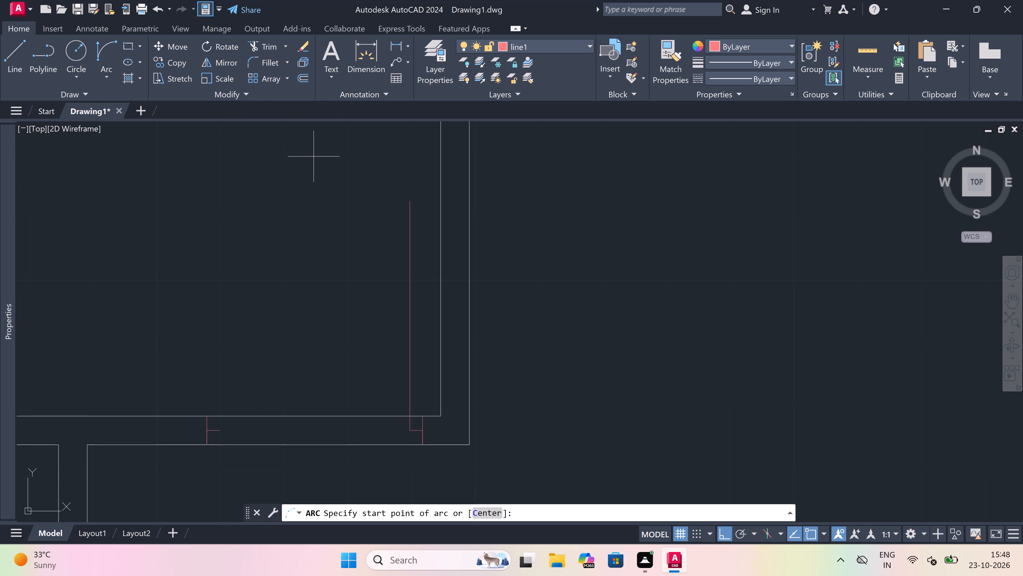
drag(409, 202, 409, 205)
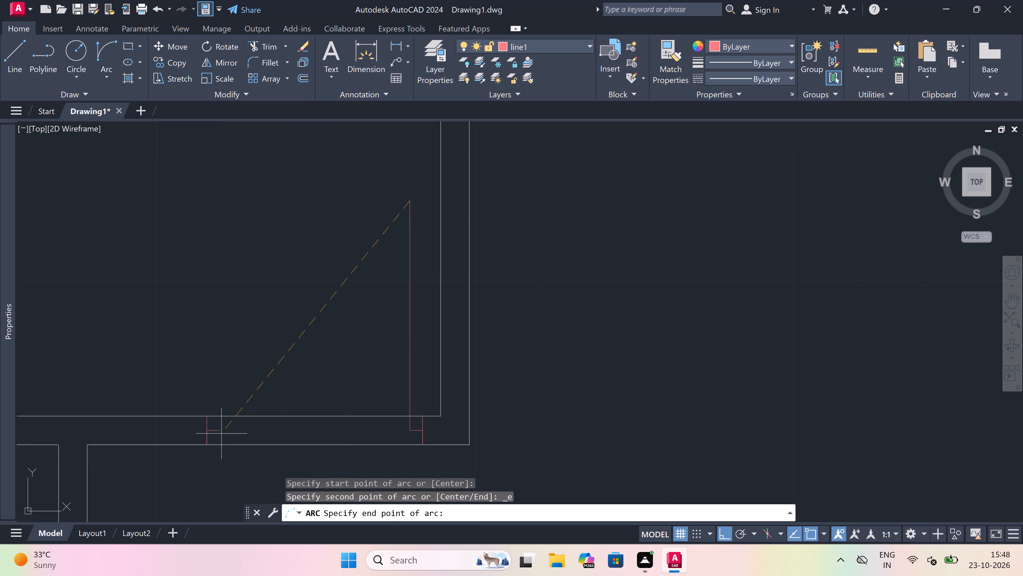
drag(221, 426, 222, 409)
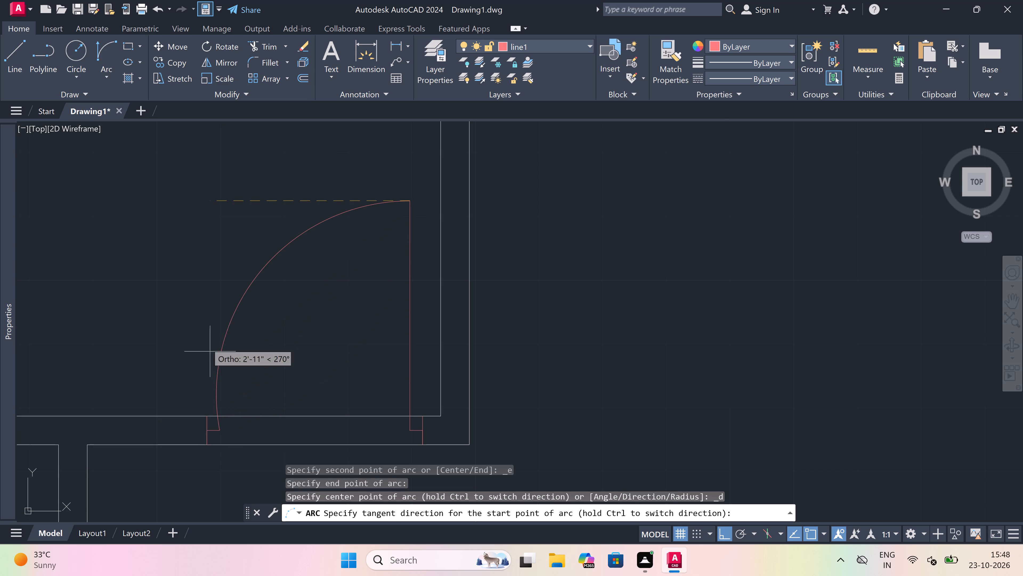
click(182, 295)
scroll(304, 304, down, 2)
scroll(305, 339, up, 2)
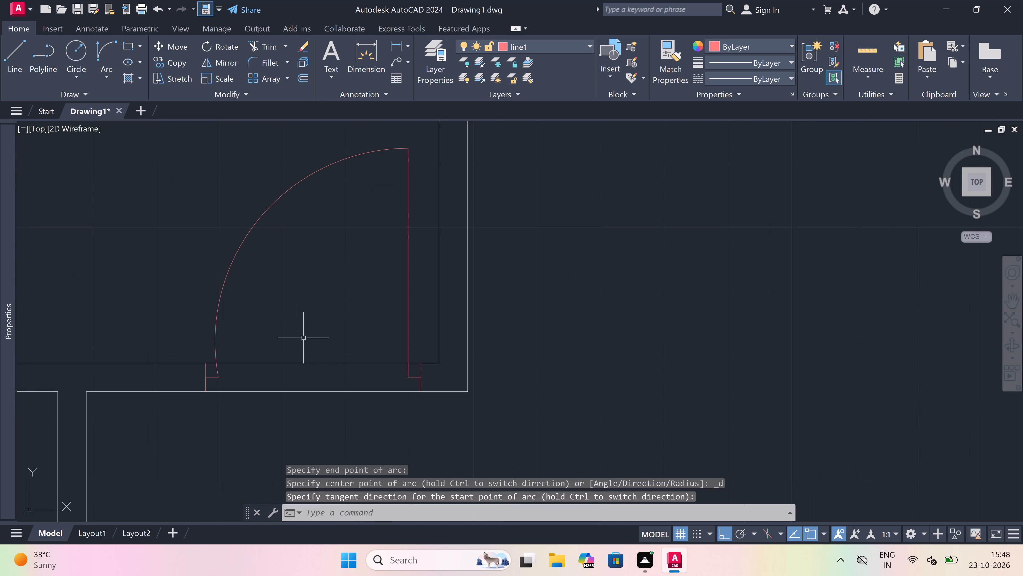
Trim both south wall lines between the 3' door's jambs to open the doorway.
text(tr)
key(space)
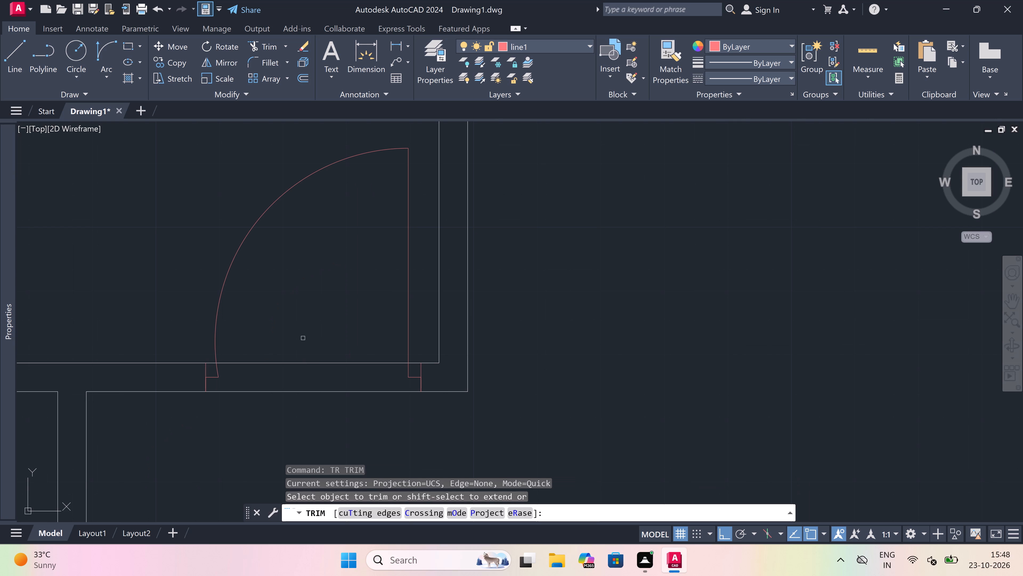
drag(324, 314, 324, 316)
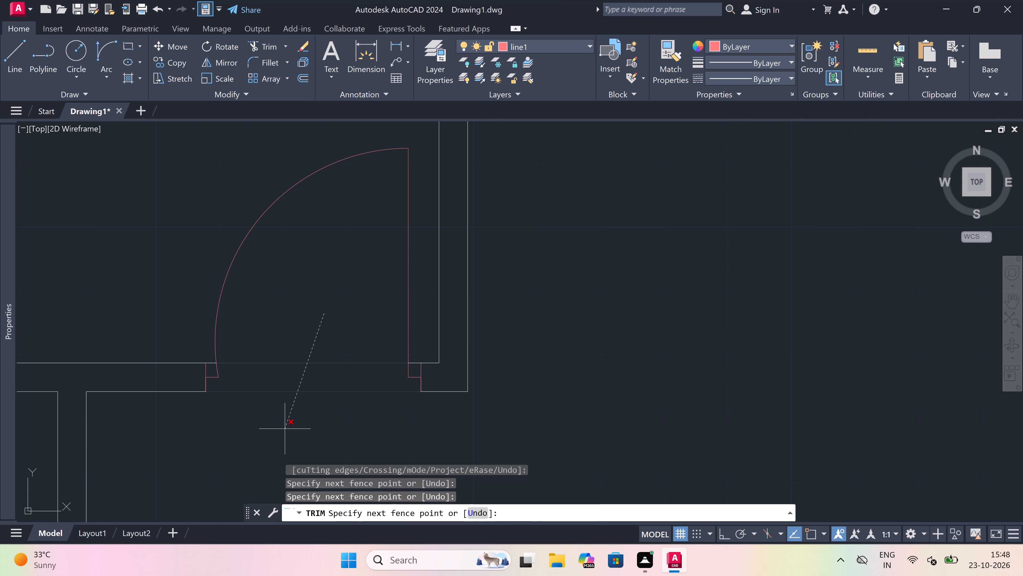
click(285, 428)
key(Escape)
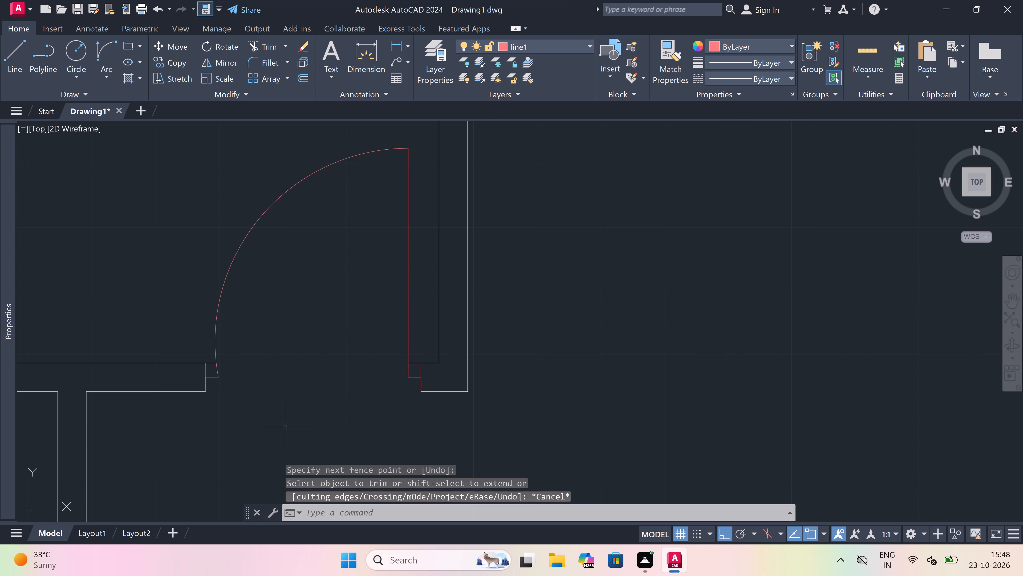
Draw an east jamb line across the narrow recessed room's north wall, continuing 2" west from its midpoint and 2' down for the leaf.
text(l)
key(space)
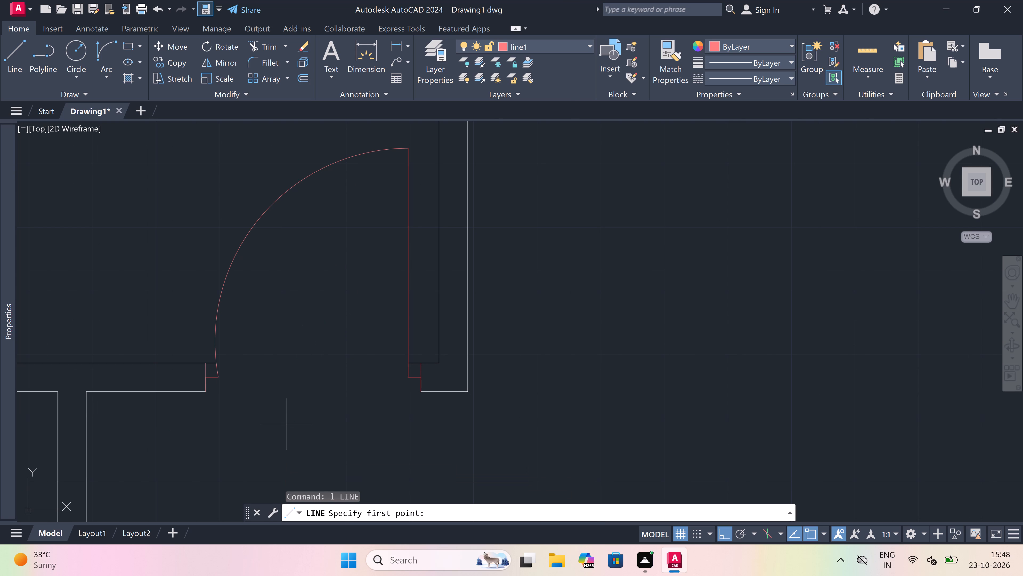
scroll(337, 395, down, 3)
scroll(296, 414, down, 2)
scroll(365, 365, down, 1)
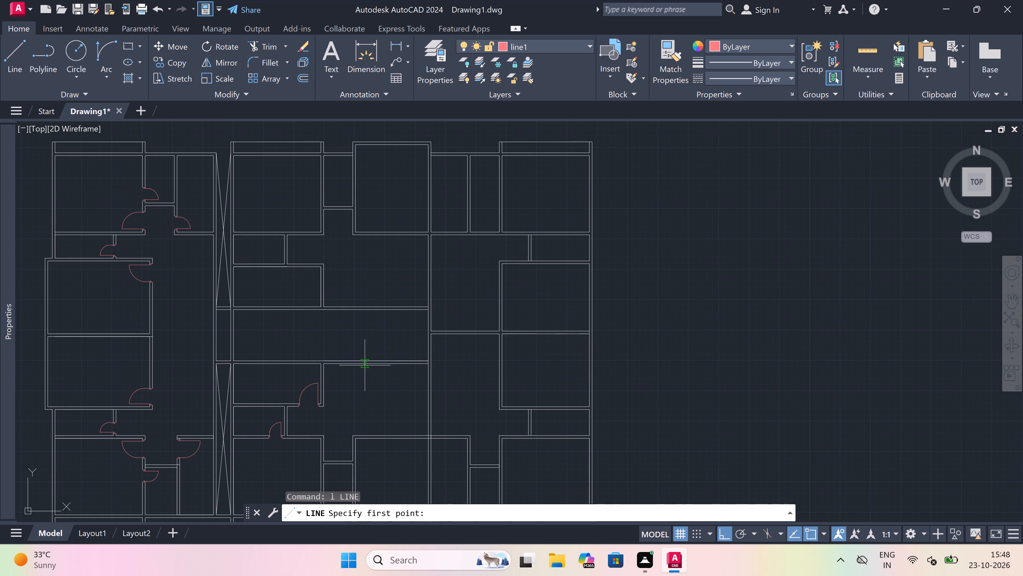
scroll(365, 365, down, 1)
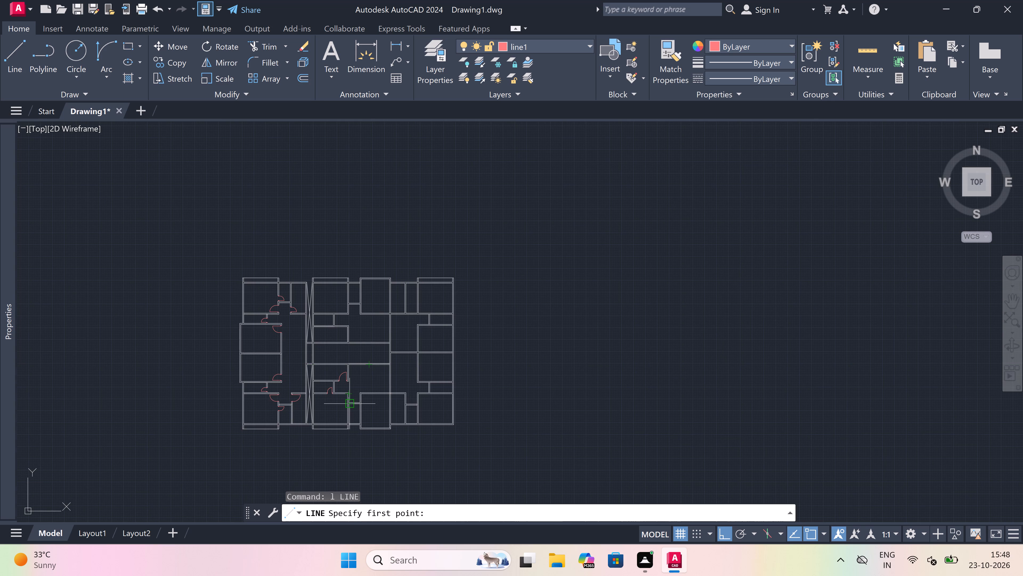
scroll(353, 401, up, 3)
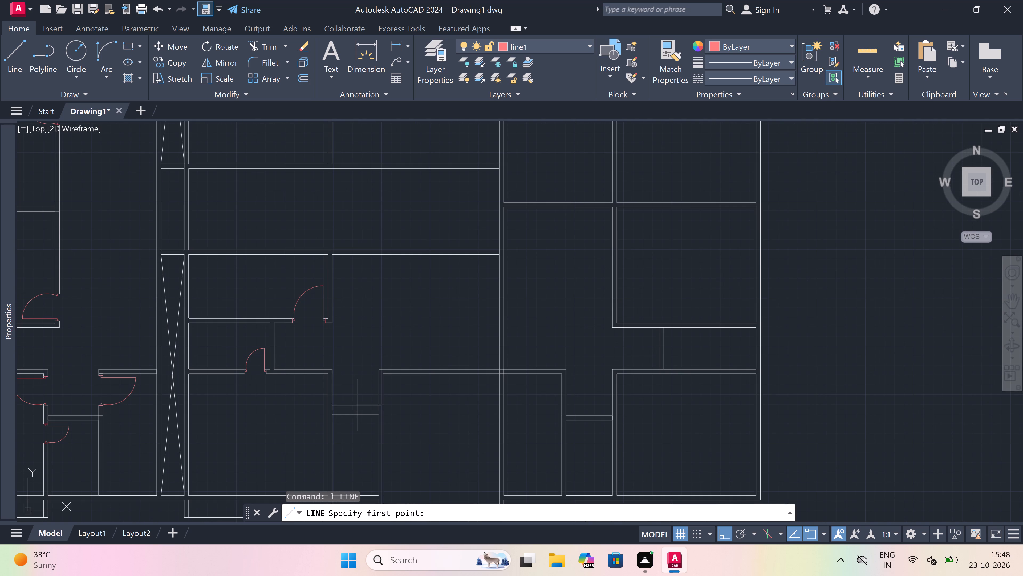
scroll(357, 420, up, 2)
scroll(380, 410, up, 2)
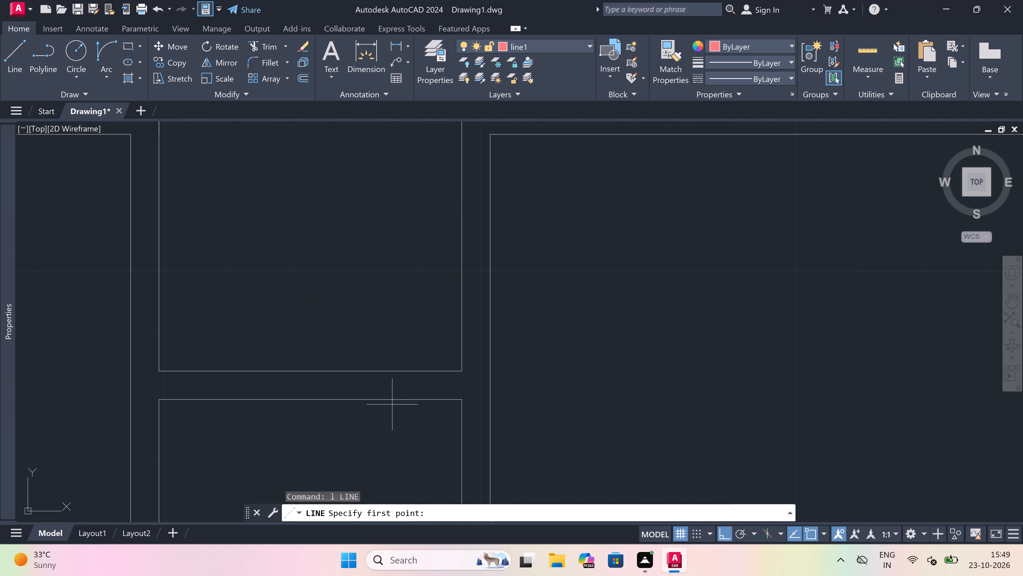
scroll(439, 402, up, 2)
click(442, 393)
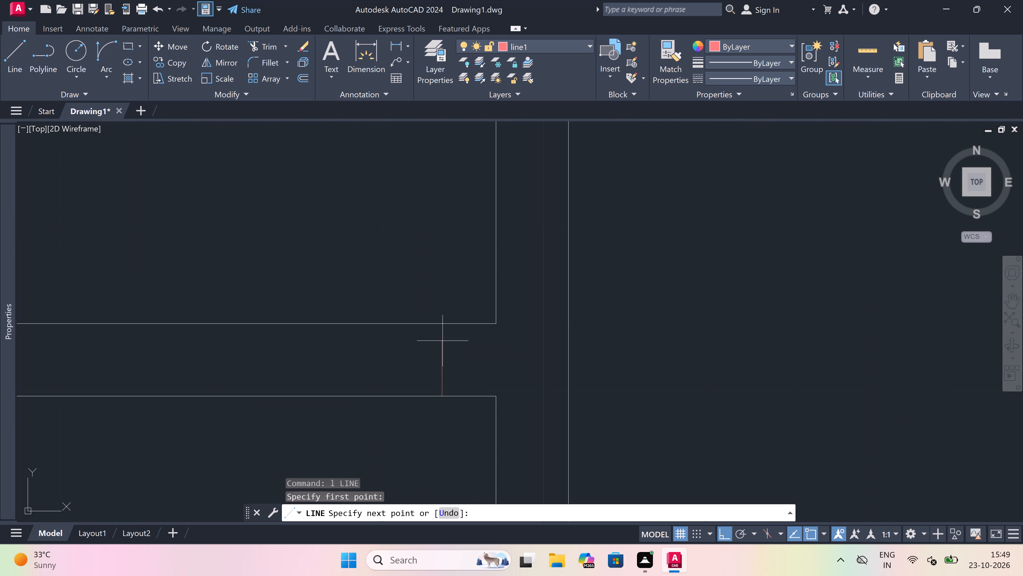
click(443, 327)
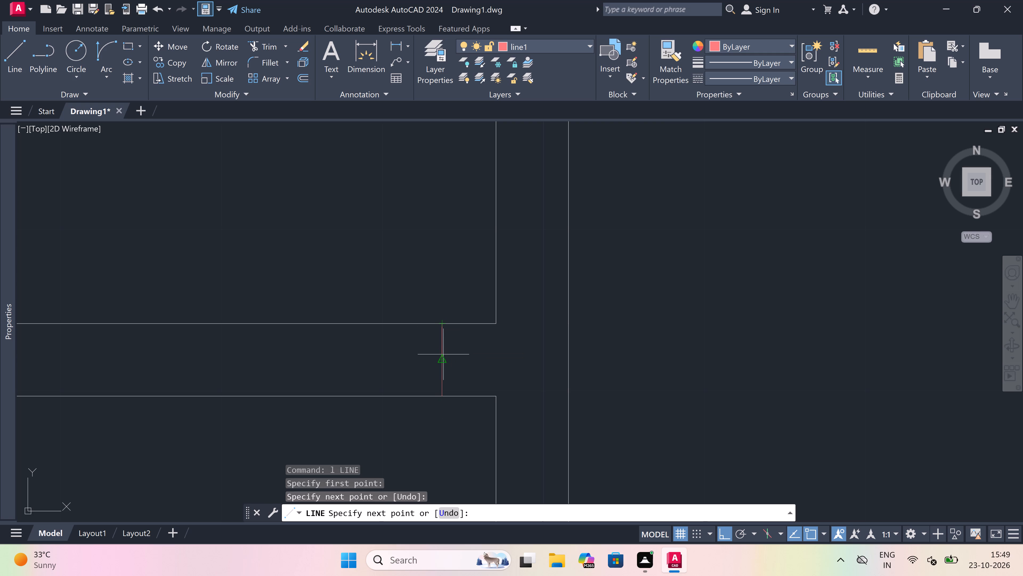
click(443, 358)
key(2)
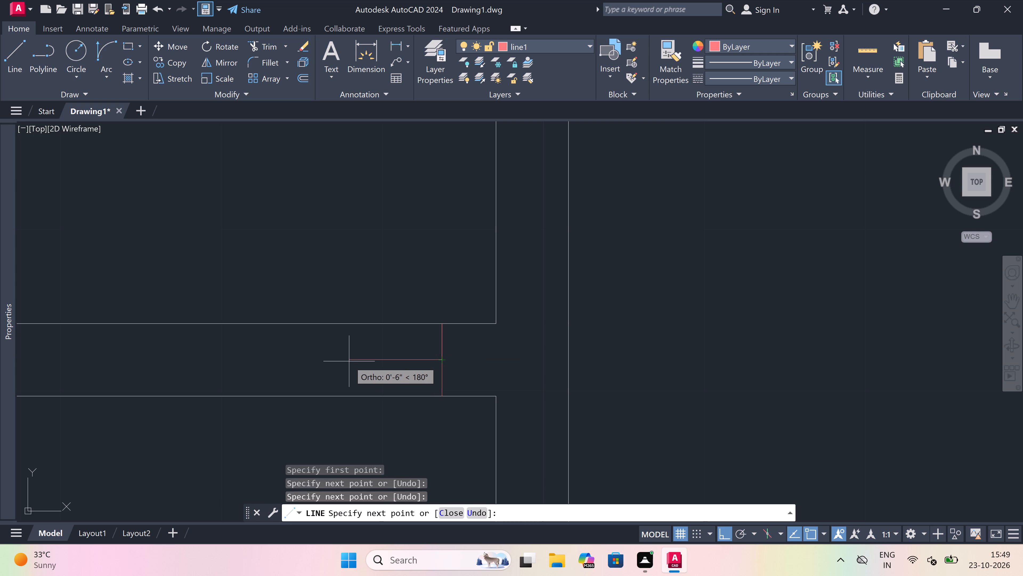
text(")
key(space)
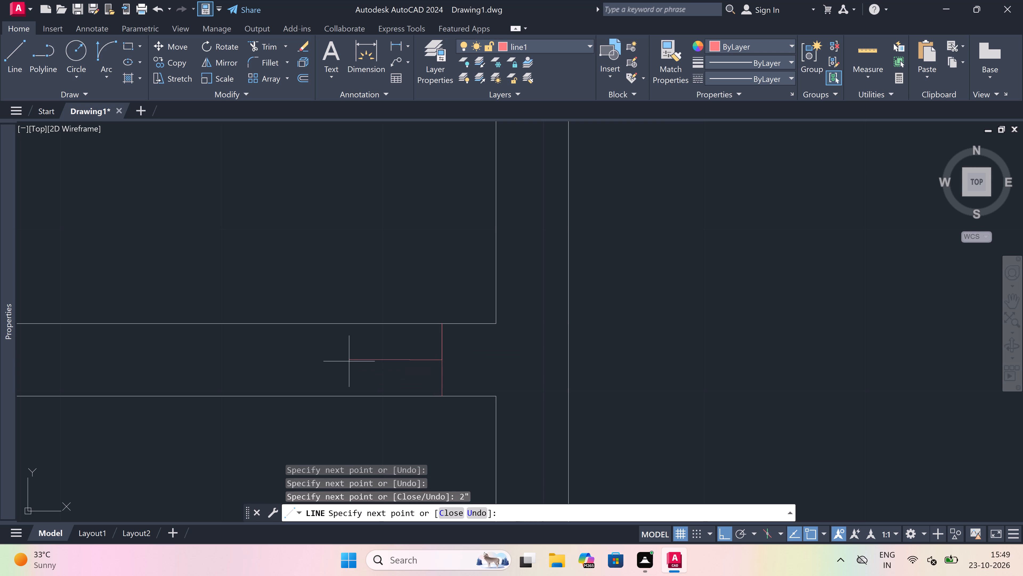
scroll(348, 361, down, 3)
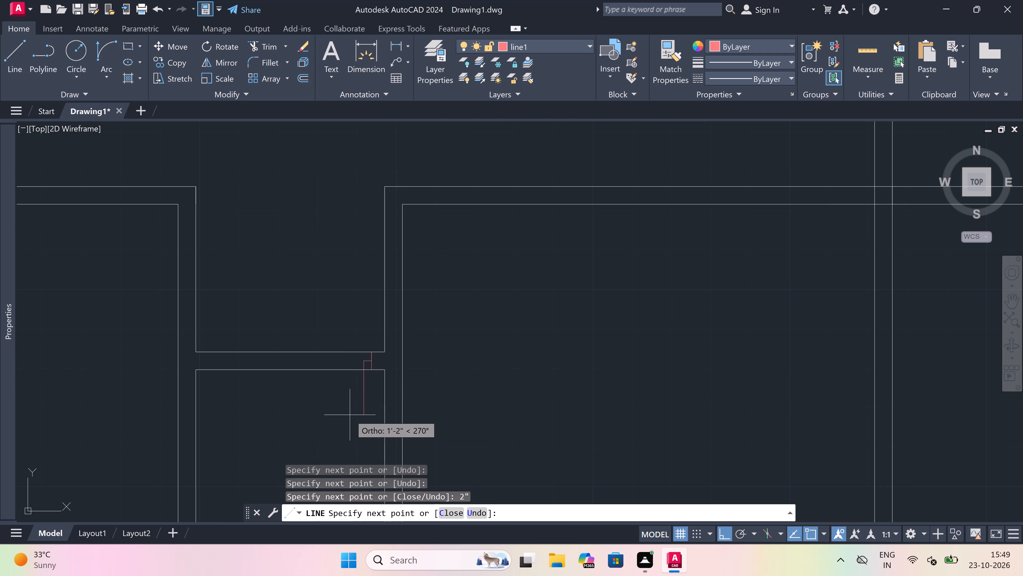
text(2')
key(space)
key(Escape)
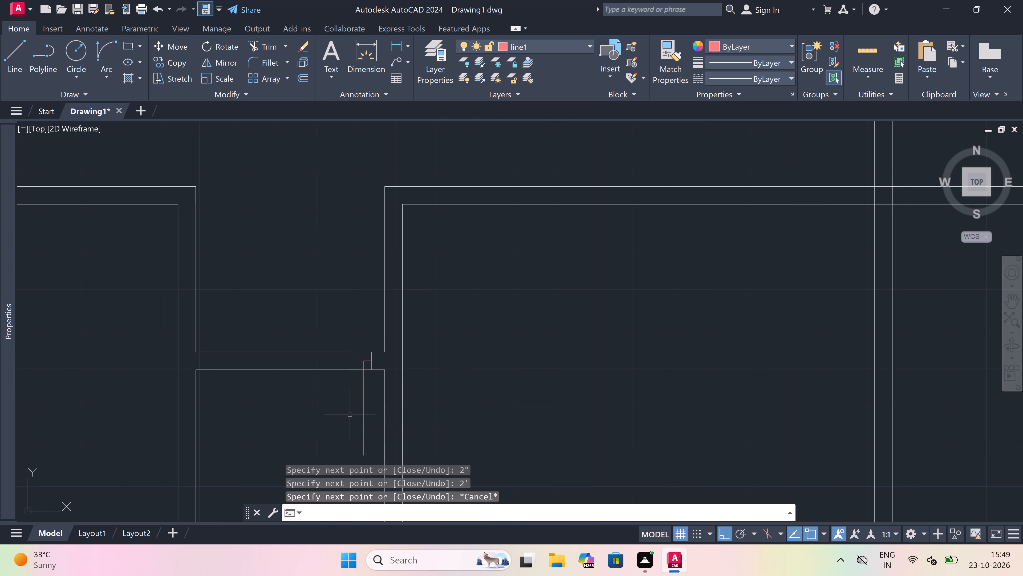
Draw the west jamb line across the same north wall, with a 2" stub running east from the jamb's midpoint.
key(space)
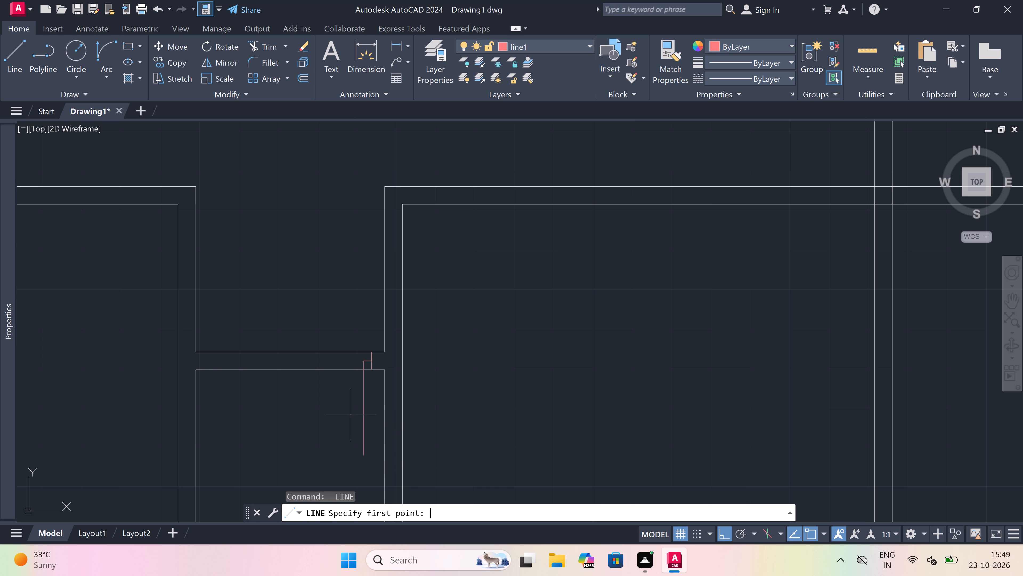
scroll(306, 368, up, 1)
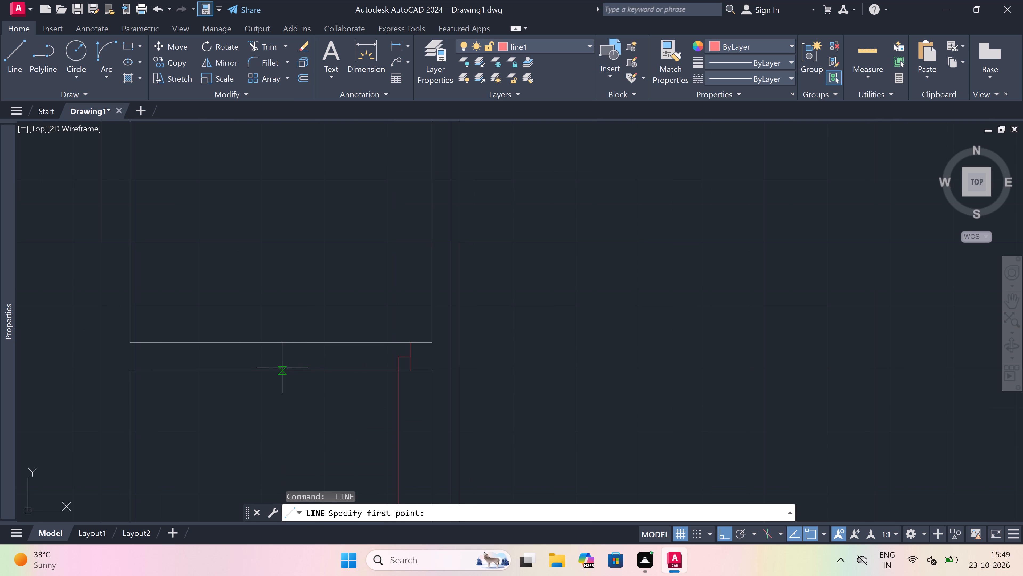
click(278, 367)
click(279, 345)
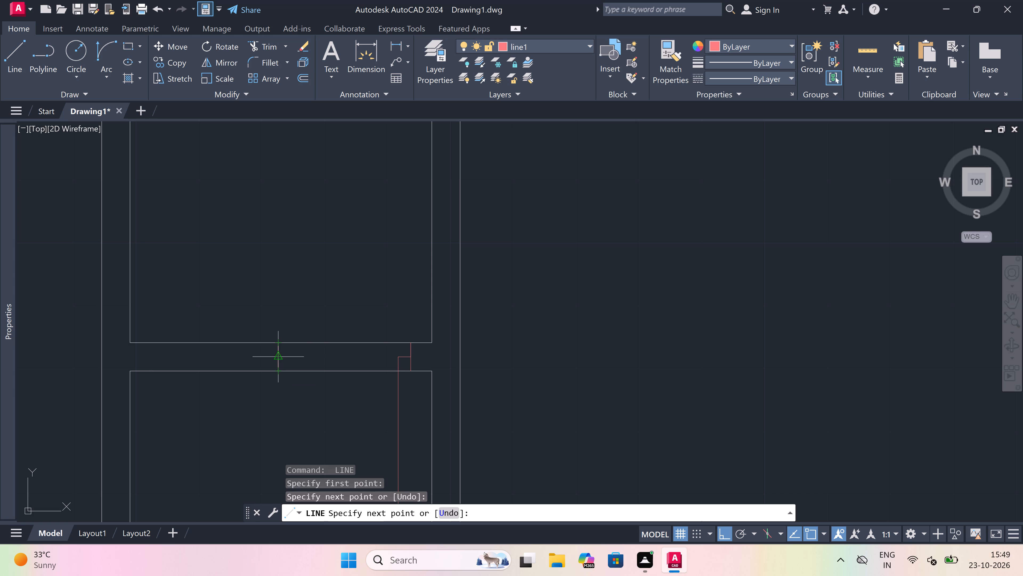
drag(279, 353, 282, 353)
key(2)
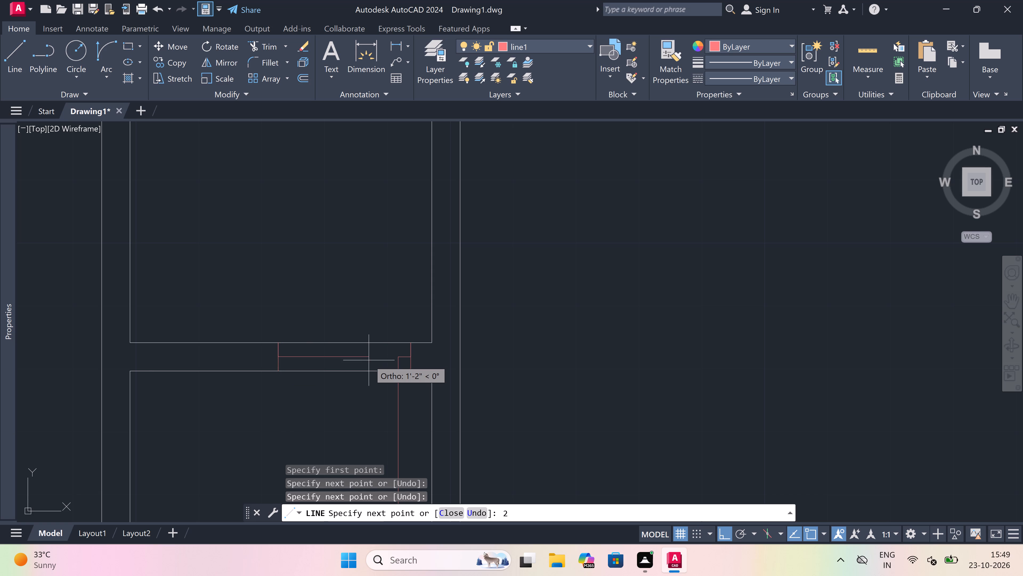
text(")
key(space)
key(Escape)
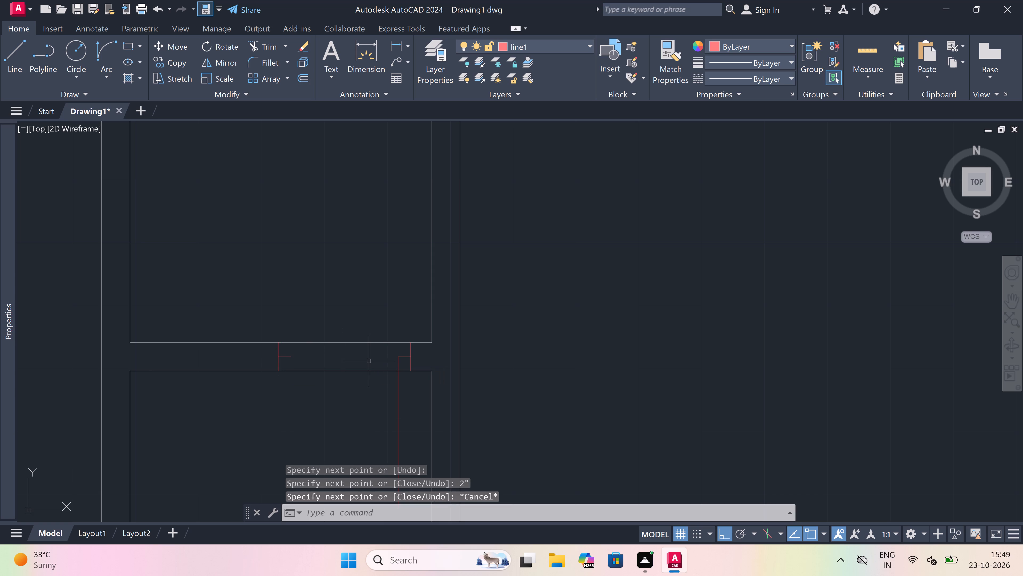
Draw a Start, End, Direction arc from the free end of the 2' leaf to the west jamb's stub, starting horizontally westward.
scroll(368, 360, down, 2)
scroll(363, 399, up, 1)
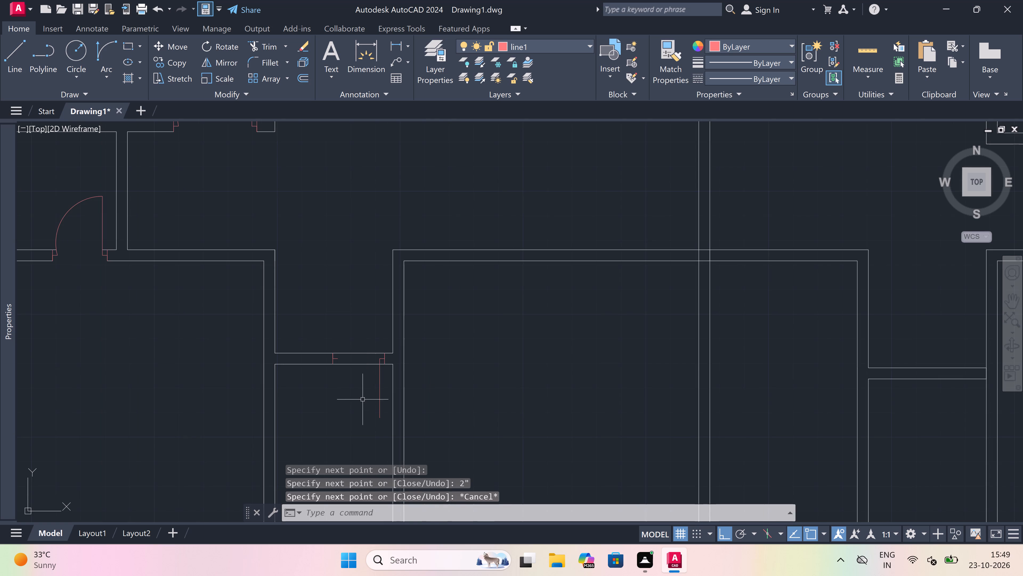
scroll(363, 399, up, 1)
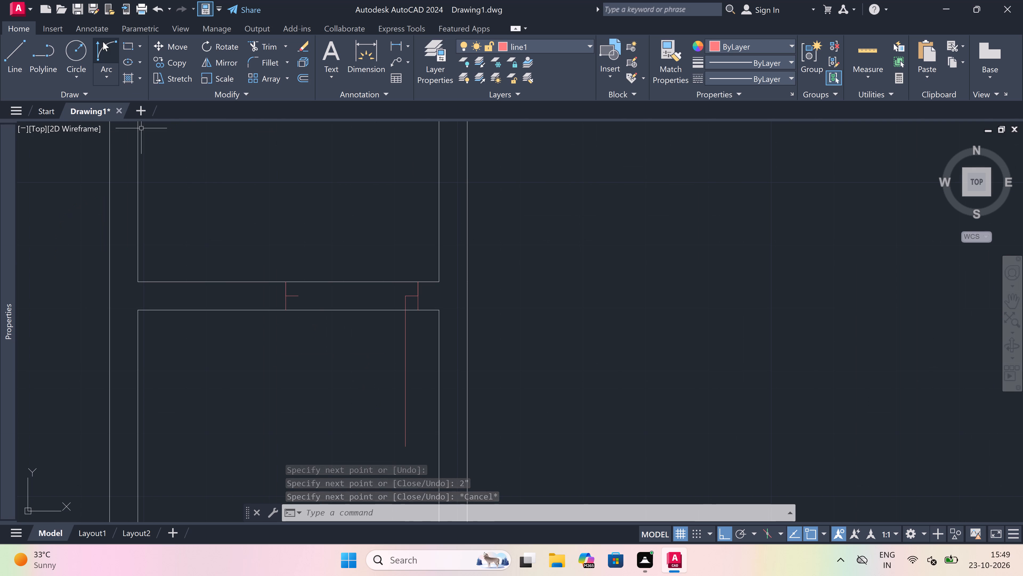
click(103, 45)
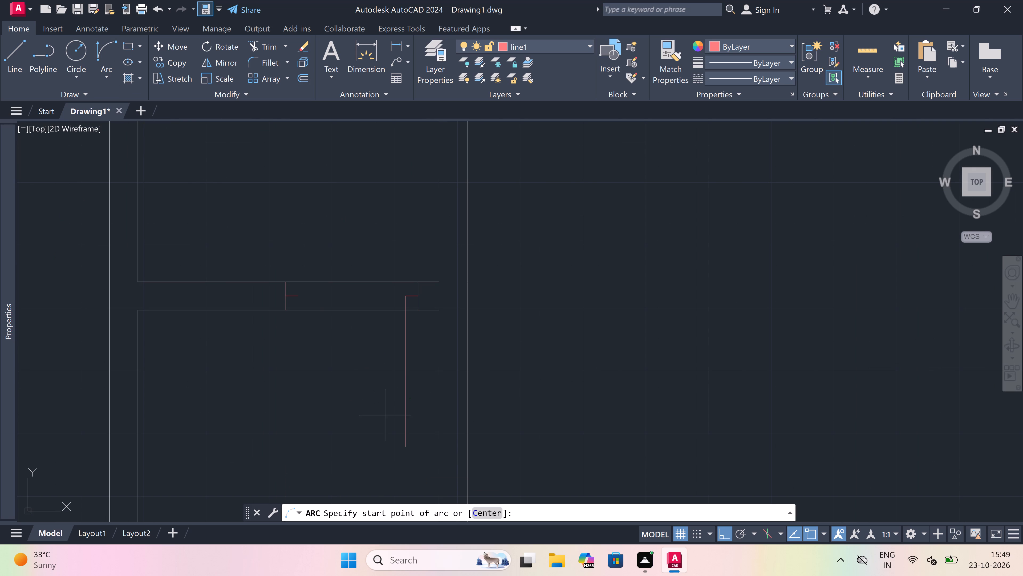
click(402, 446)
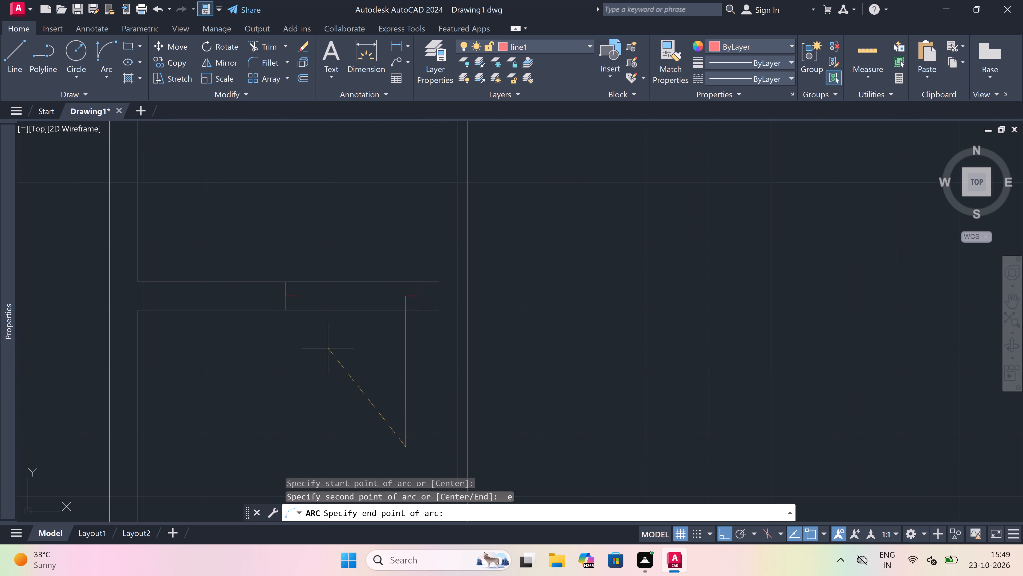
click(298, 297)
click(220, 409)
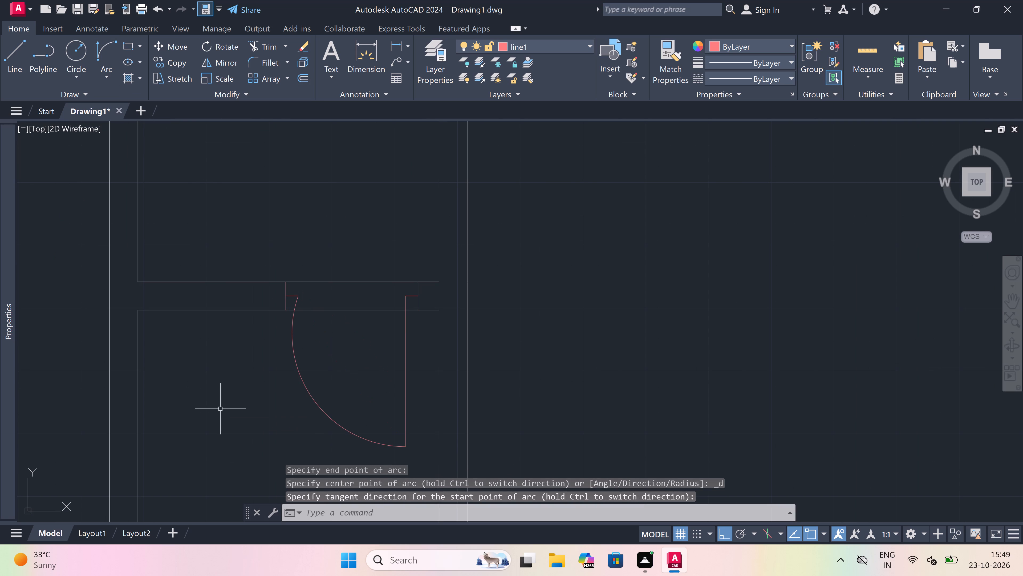
Trim both north wall lines across the 2' door opening of the narrow room.
text(tr)
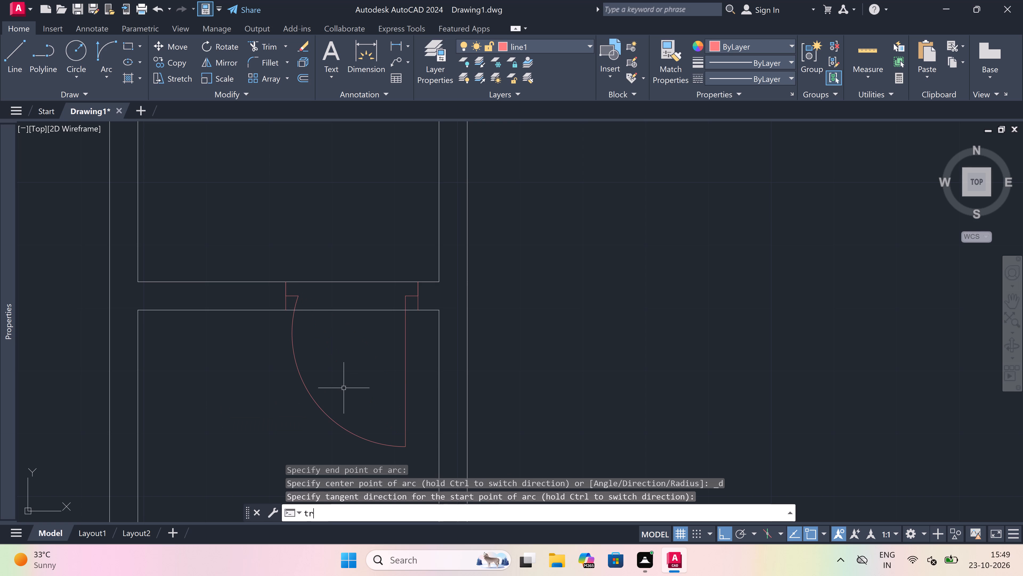
key(space)
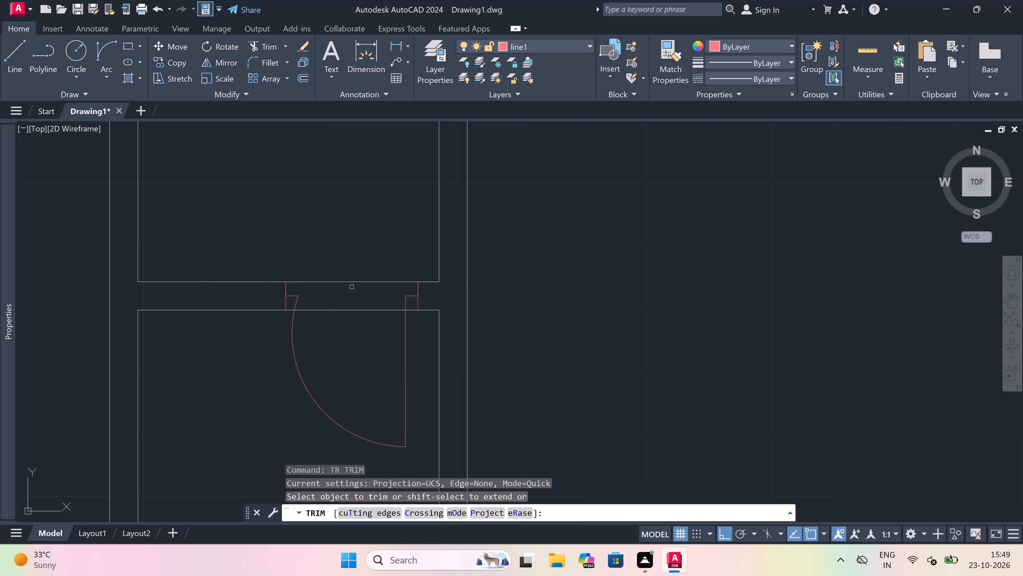
click(355, 266)
click(348, 323)
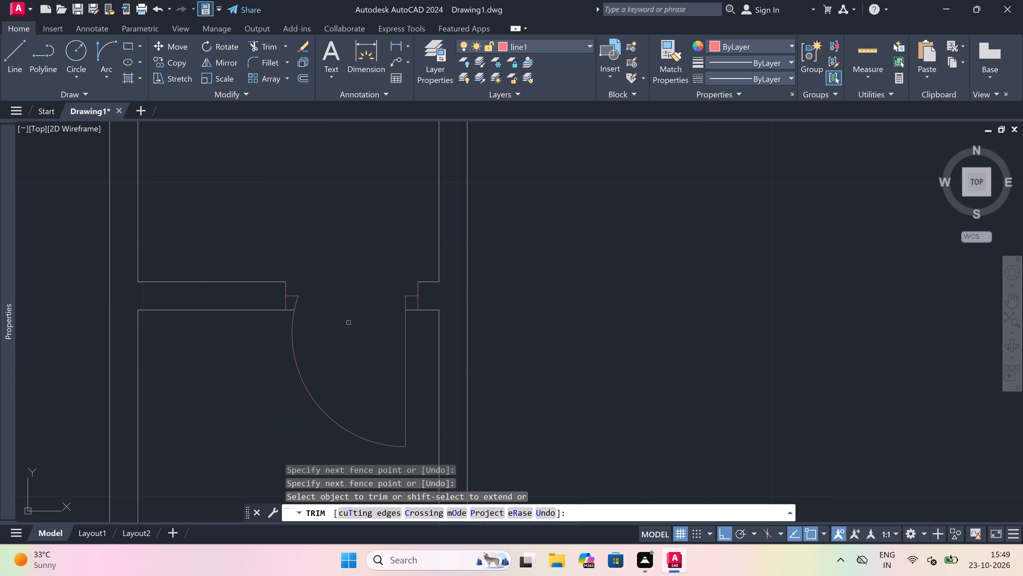
key(Escape)
Draw a west jamb line across the north wall of the room east of the narrow one, continuing 2" east from its midpoint and 3' down.
text(l)
key(space)
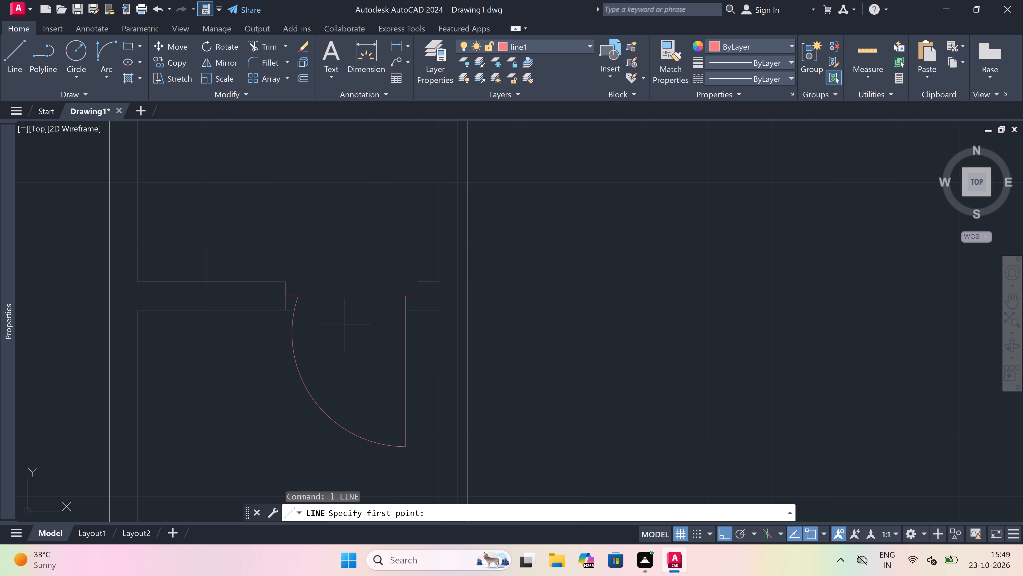
scroll(341, 336, down, 4)
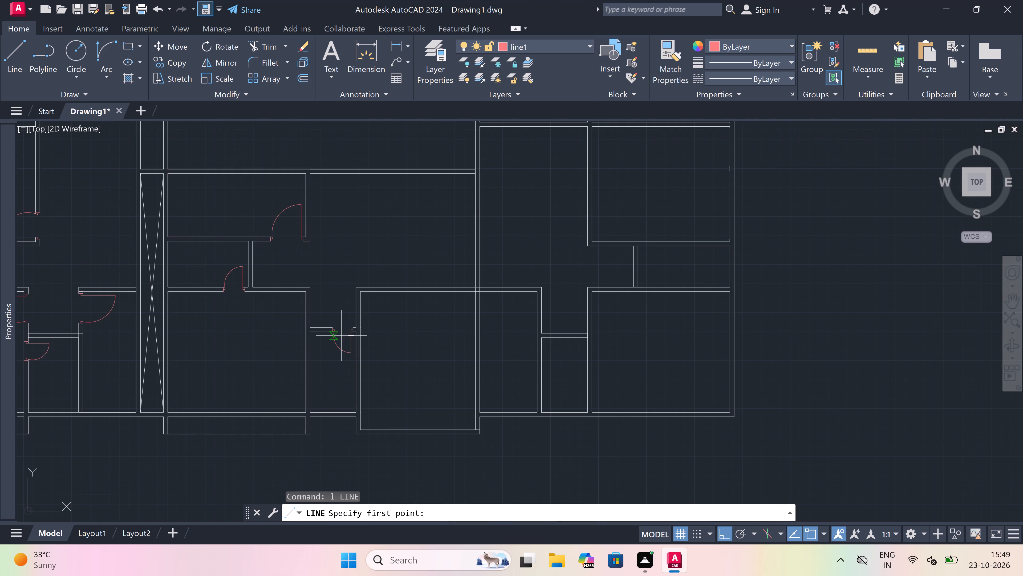
scroll(341, 336, down, 1)
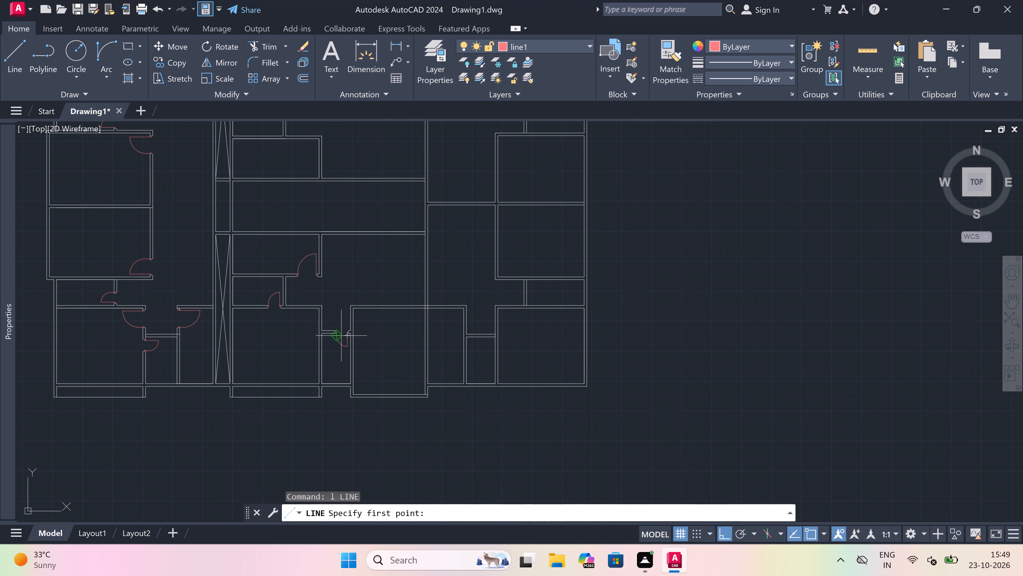
scroll(358, 308, up, 3)
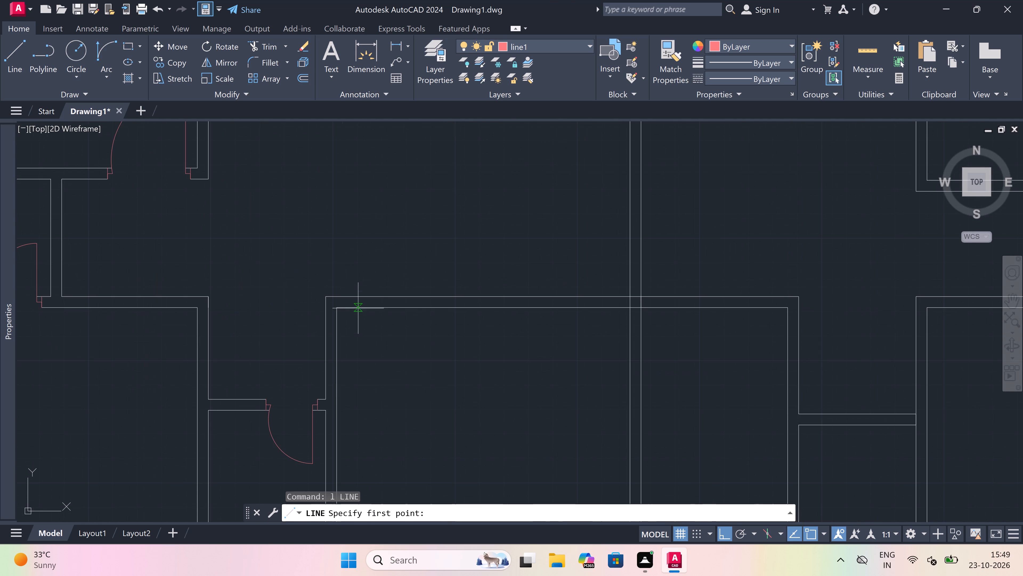
scroll(353, 301, up, 3)
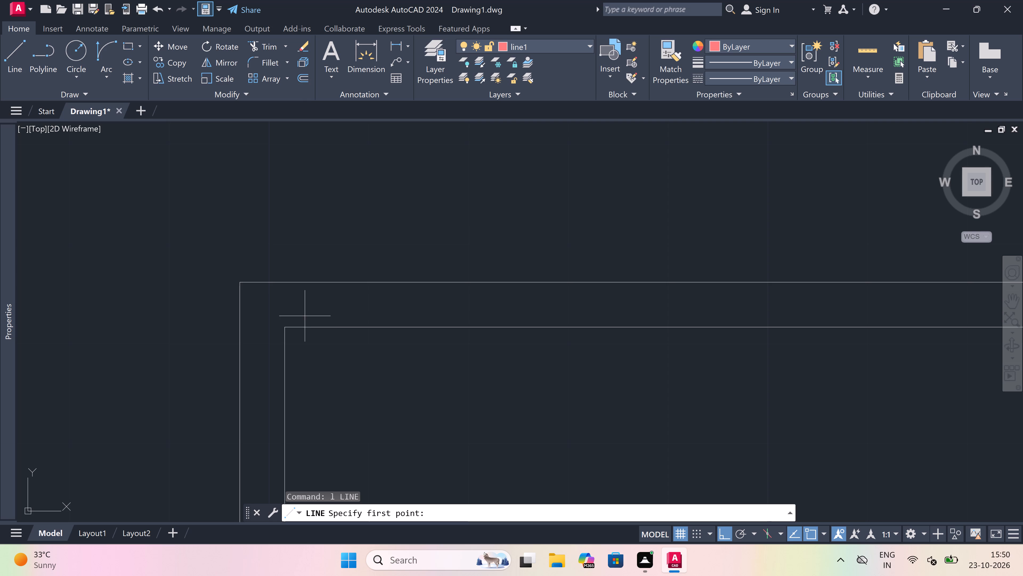
drag(321, 327, 321, 322)
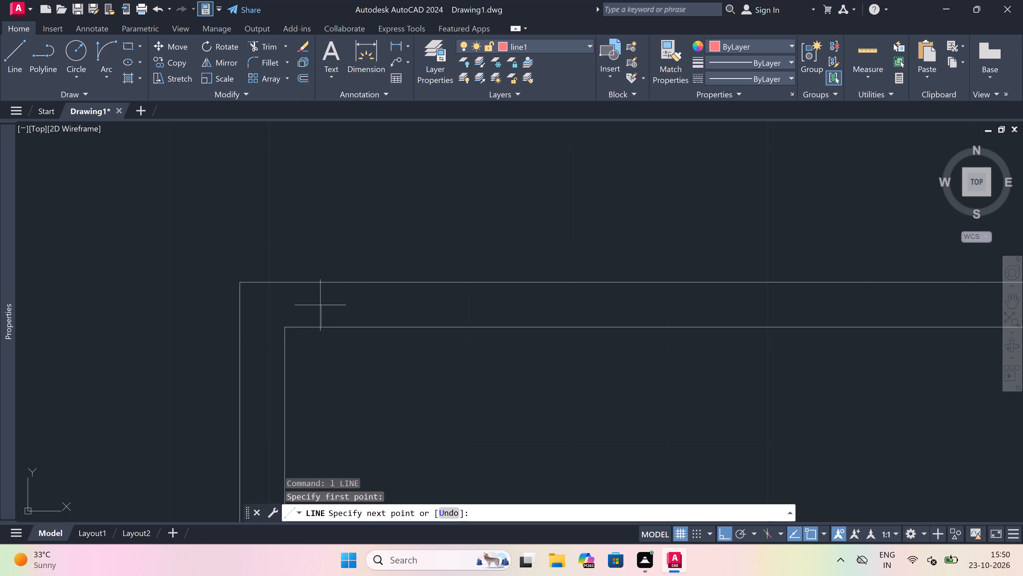
click(320, 282)
drag(324, 300, 347, 300)
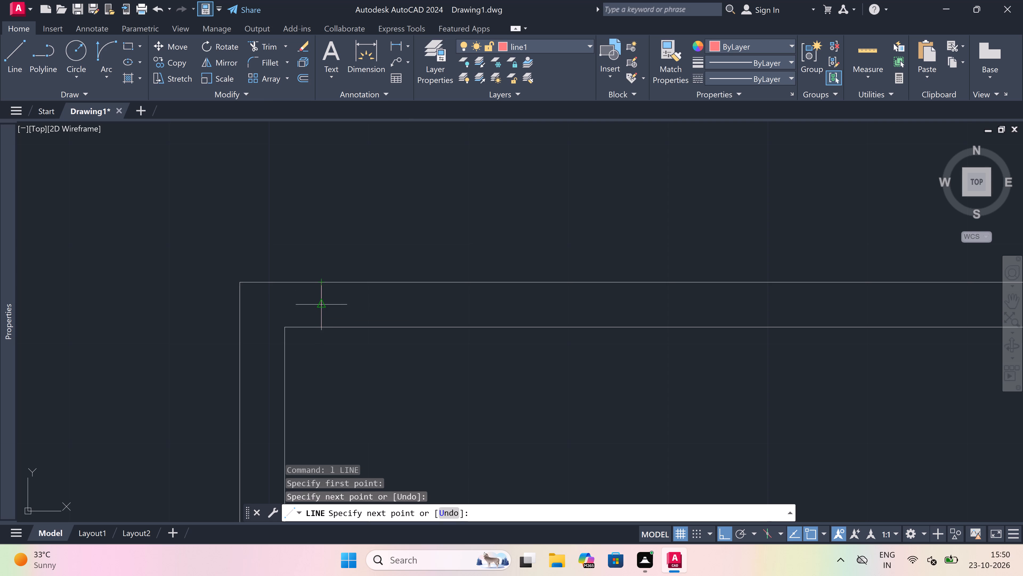
key(2)
text(")
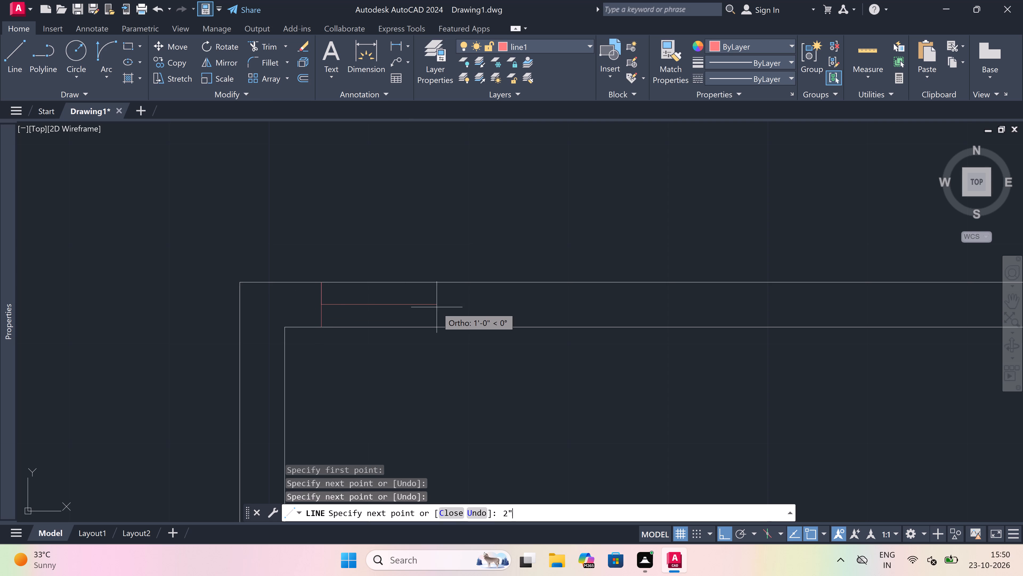
key(space)
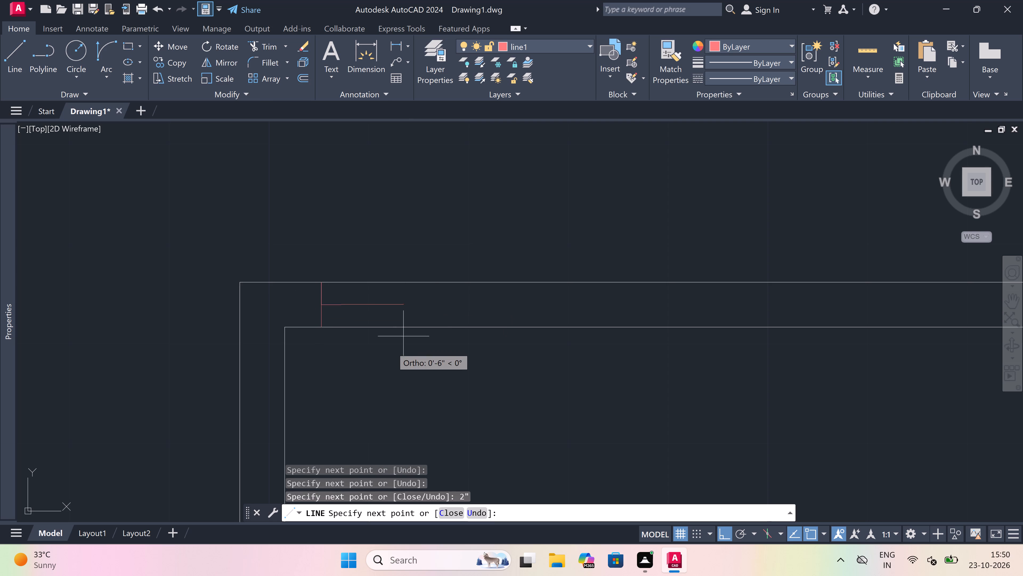
text(3')
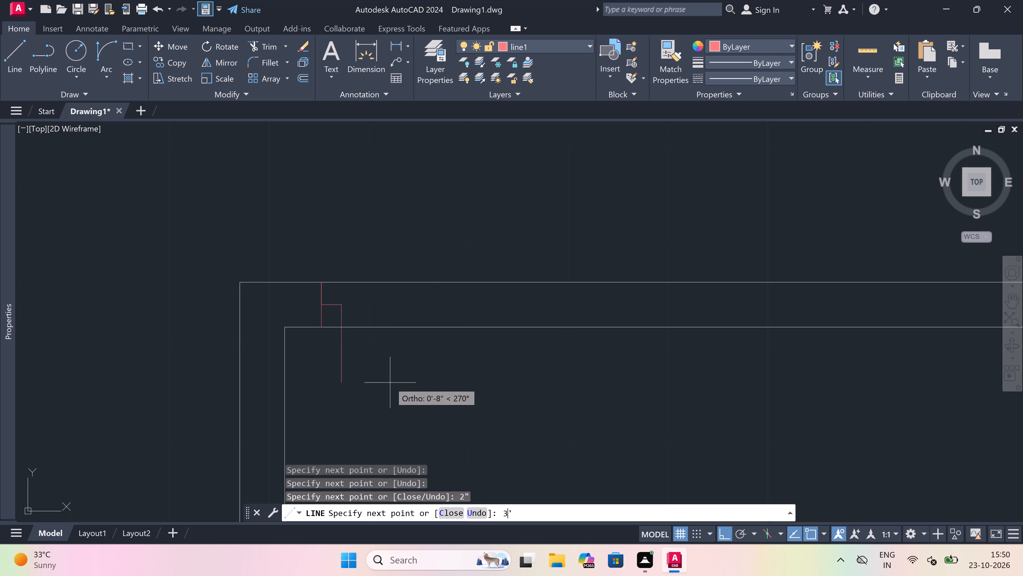
key(space)
key(Escape)
Draw the east jamb line across the same north wall, with a 2" stub running west from the jamb's midpoint.
key(space)
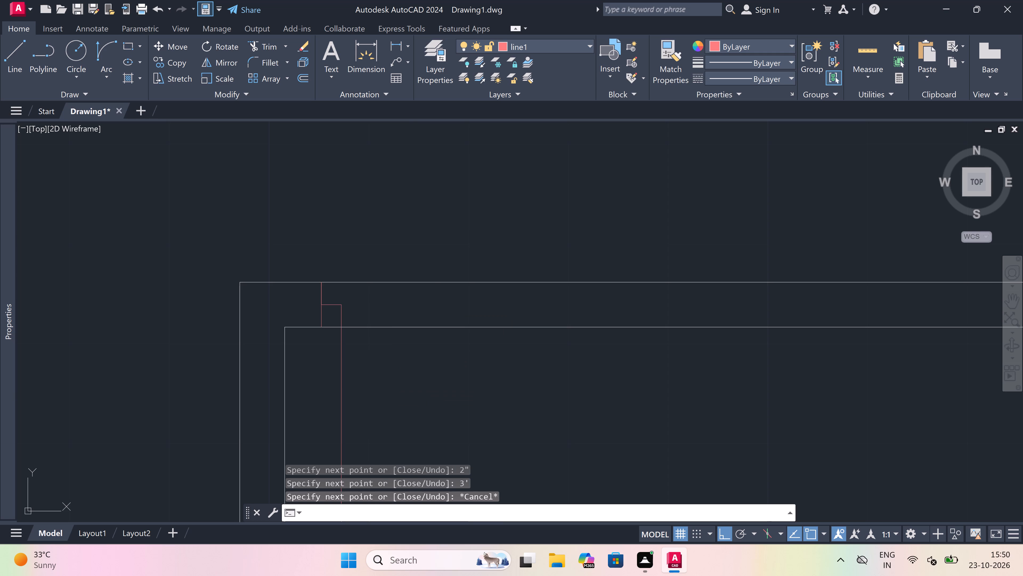
scroll(373, 309, down, 4)
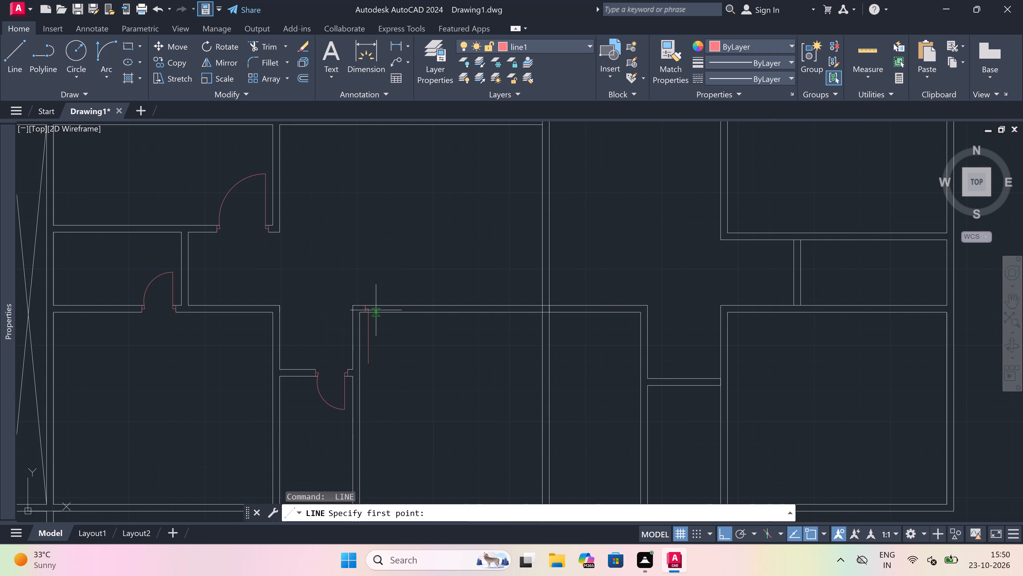
scroll(420, 317, up, 2)
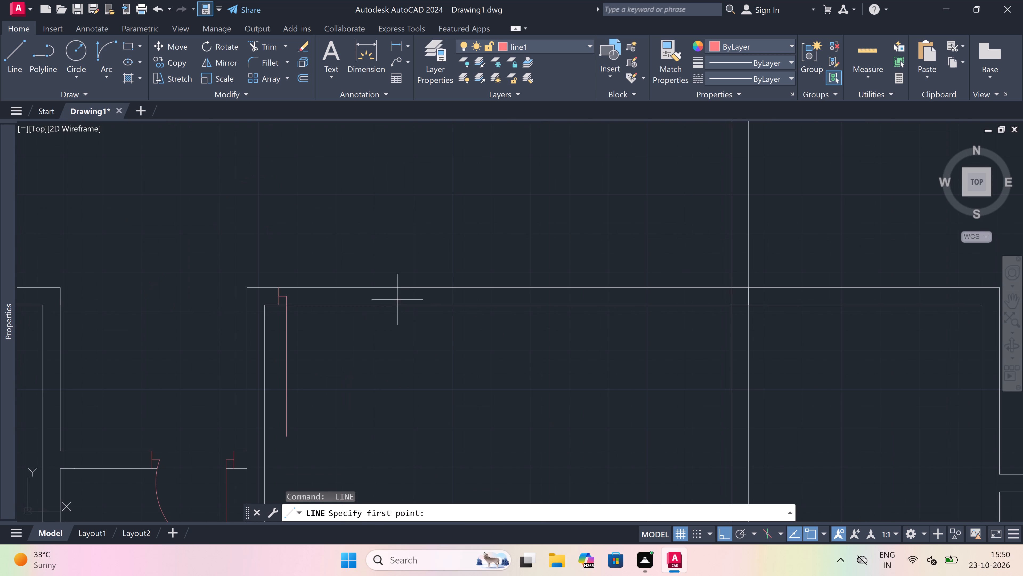
click(400, 302)
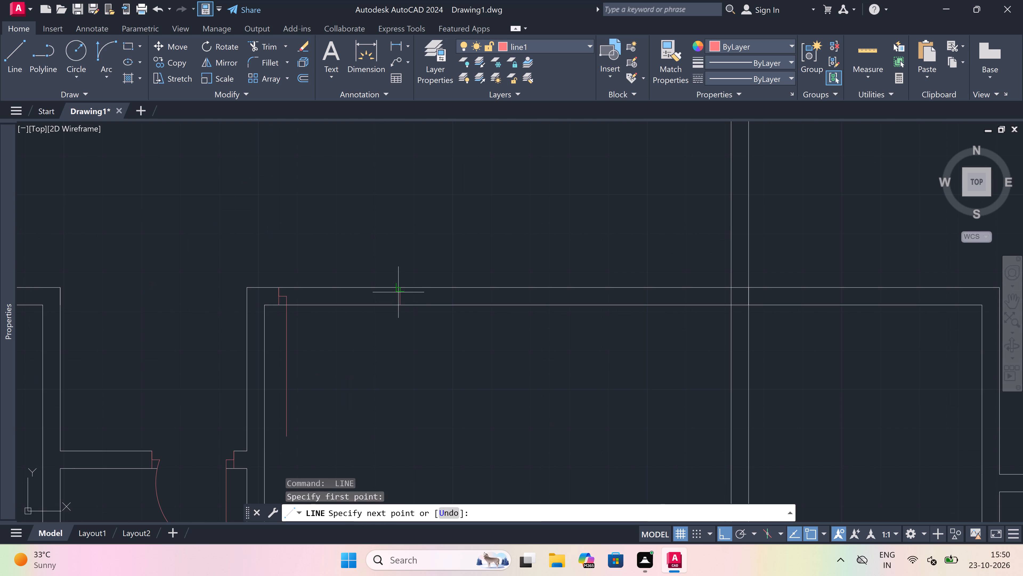
click(398, 291)
click(397, 295)
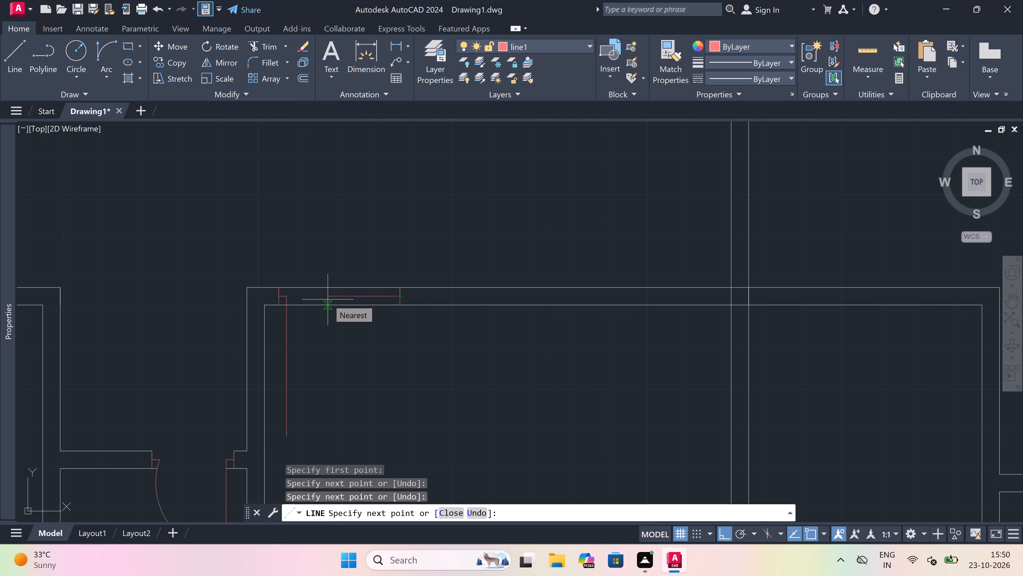
key(2)
text(")
key(space)
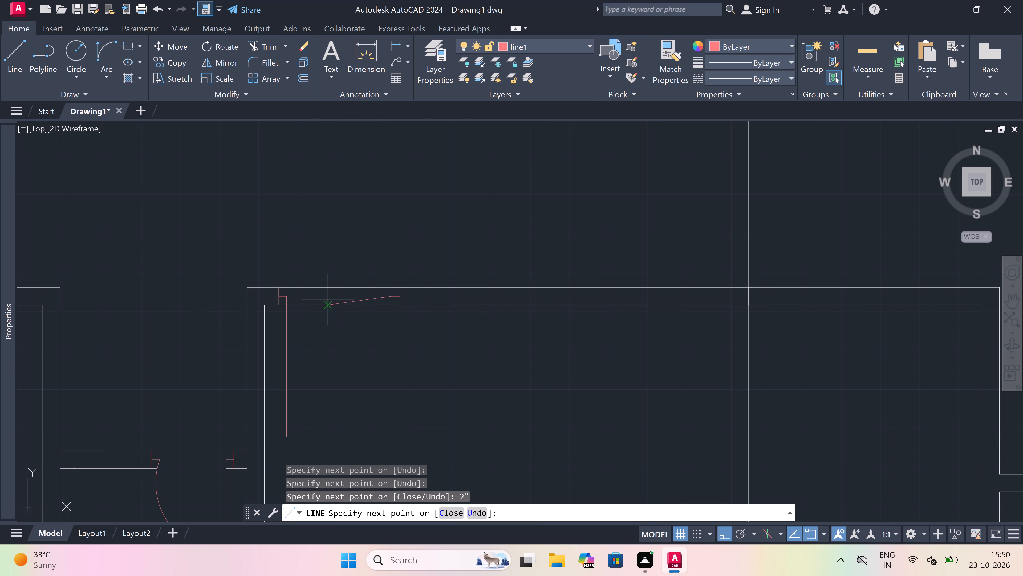
key(Escape)
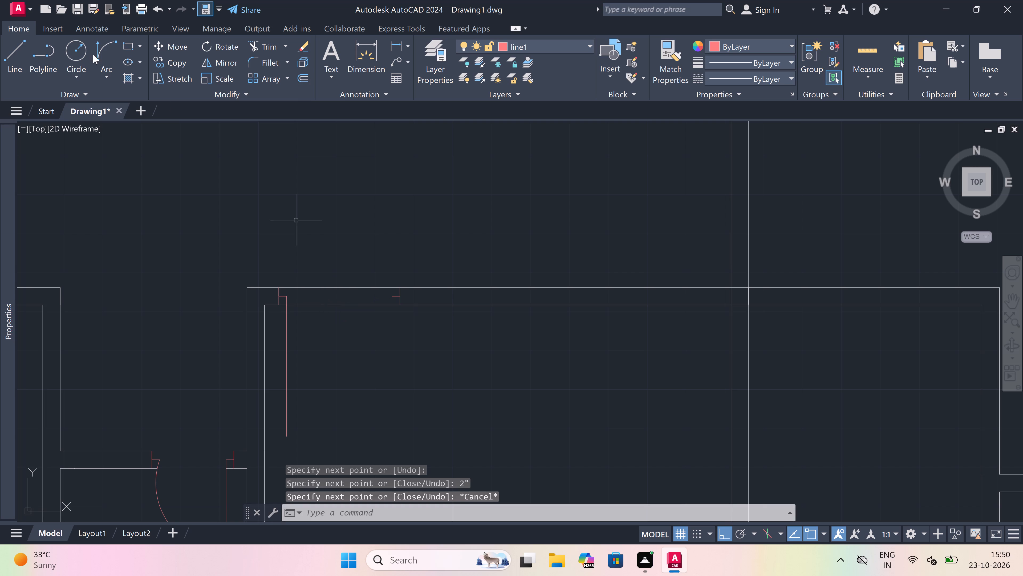
Draw a Start, End, Direction arc from the free end of the 3' leaf to the east jamb's stub, starting horizontally eastward.
click(102, 43)
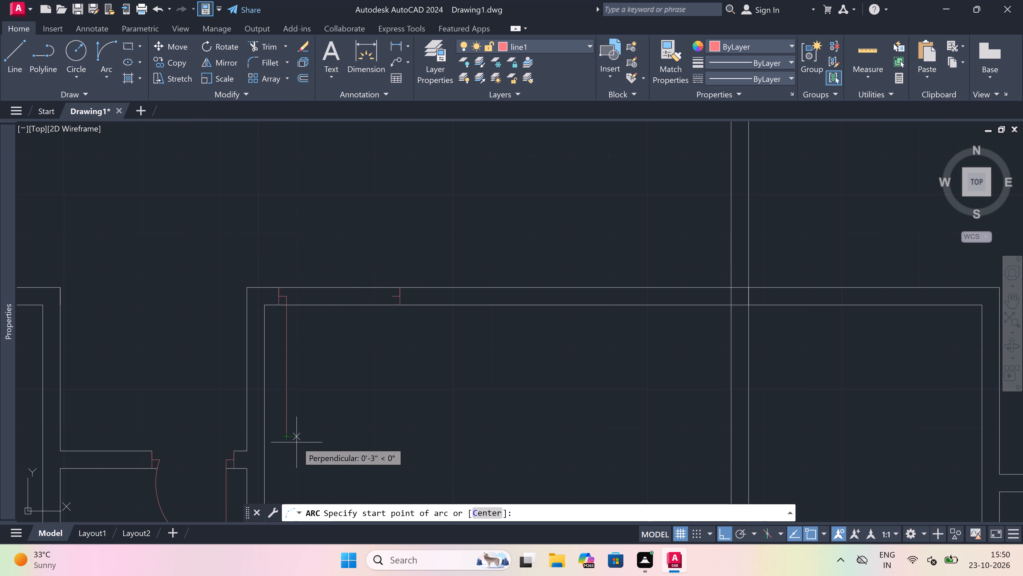
drag(286, 433, 311, 397)
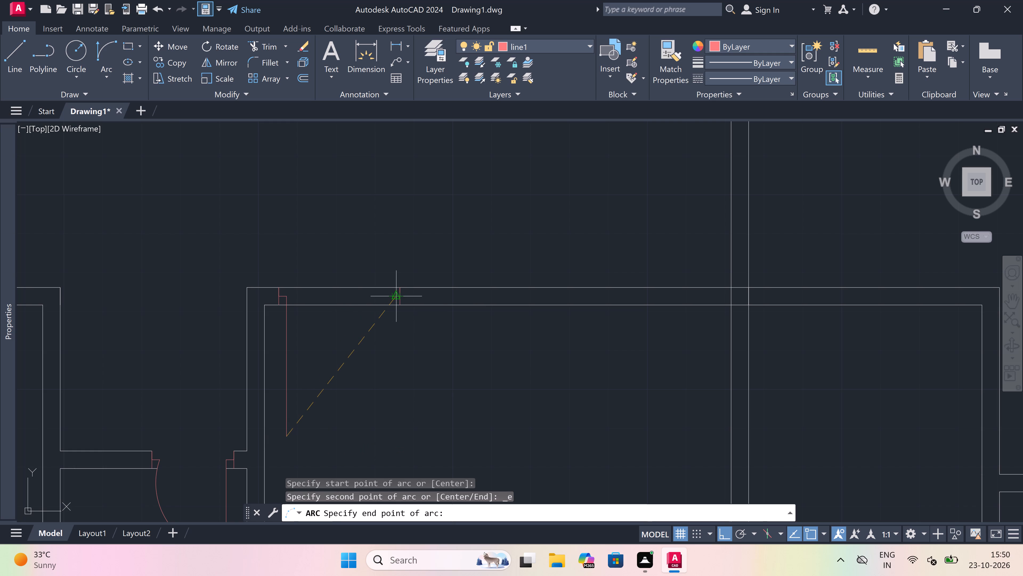
scroll(395, 295, up, 2)
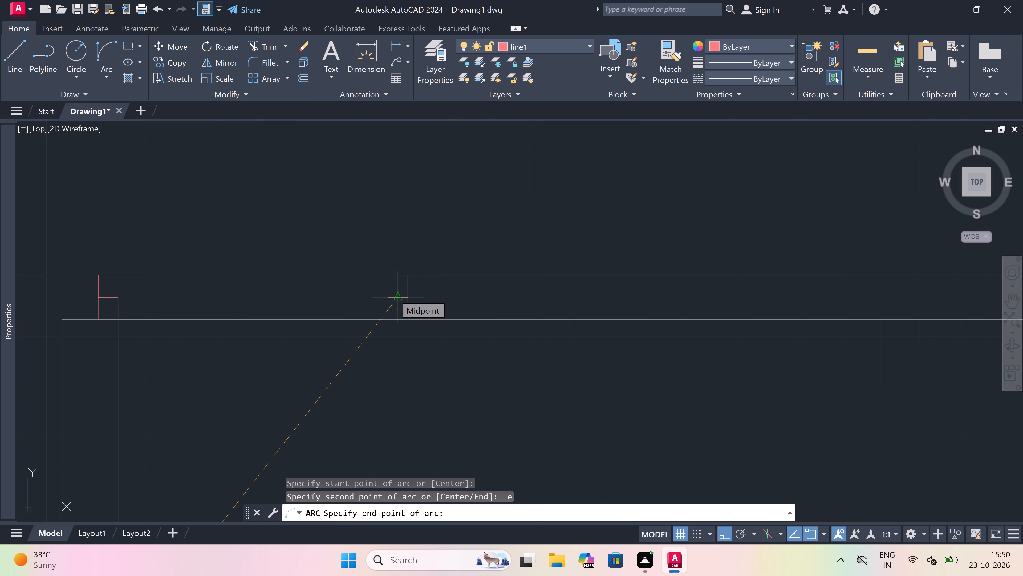
scroll(395, 294, up, 1)
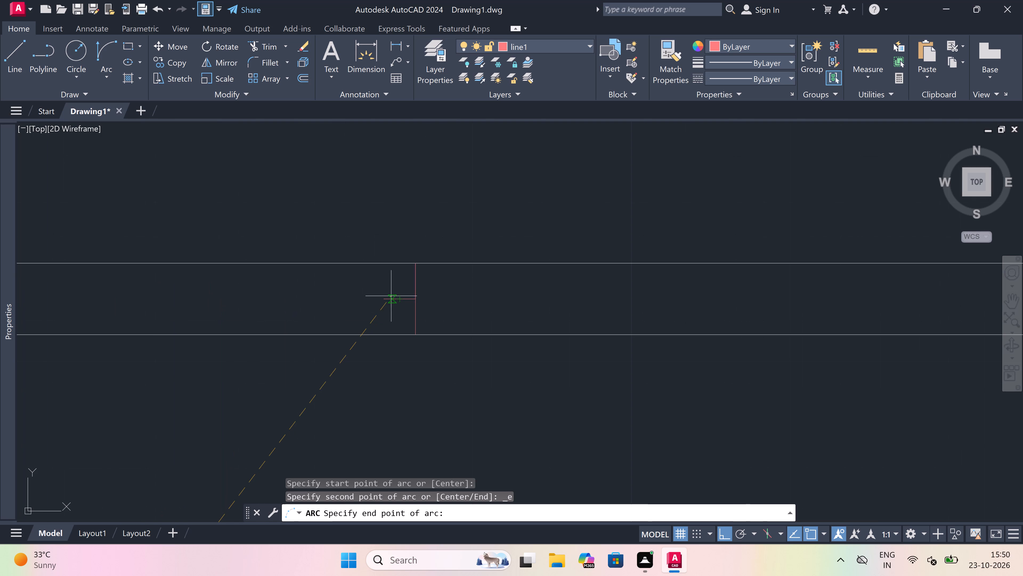
click(386, 299)
scroll(386, 299, down, 2)
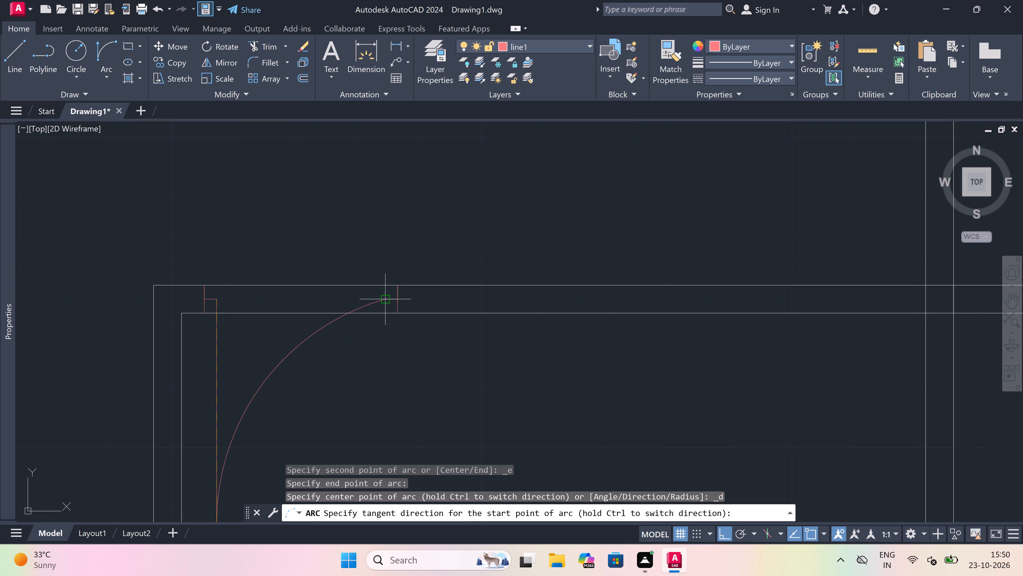
click(460, 412)
Trim both north wall lines across the opening of the new door with the 3' leaf.
scroll(460, 412, down, 3)
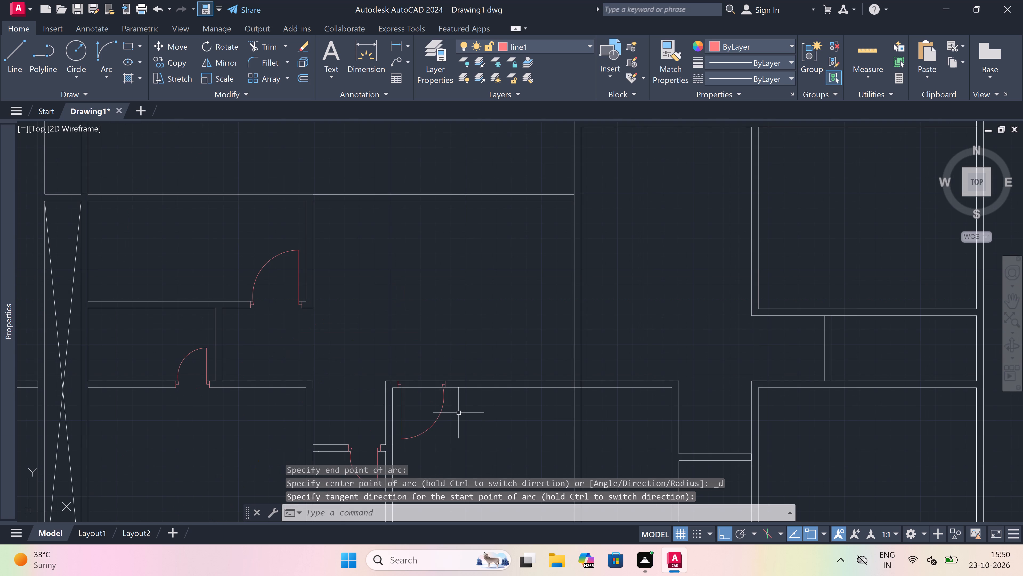
text(tr)
key(space)
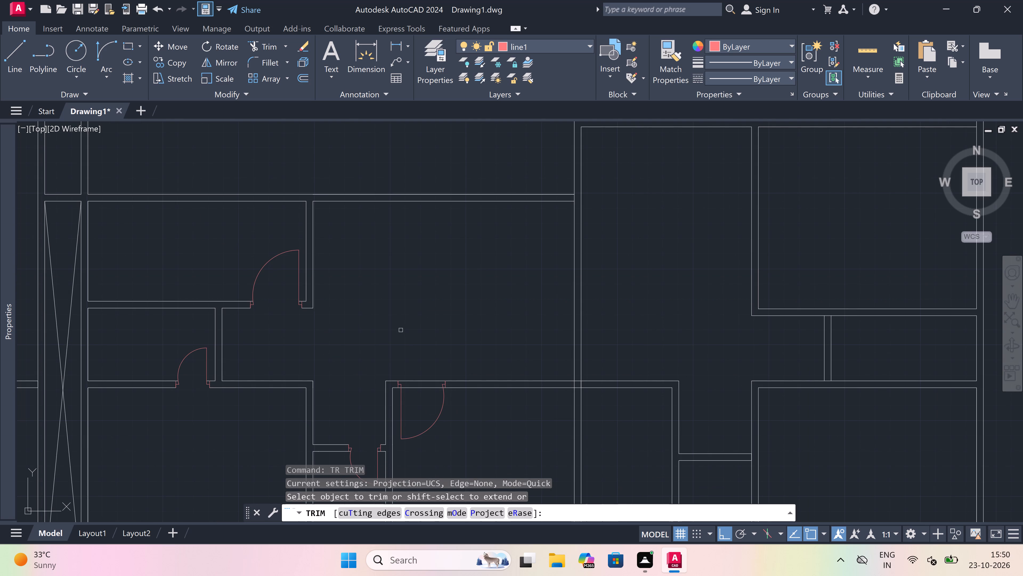
drag(411, 402, 415, 386)
click(422, 354)
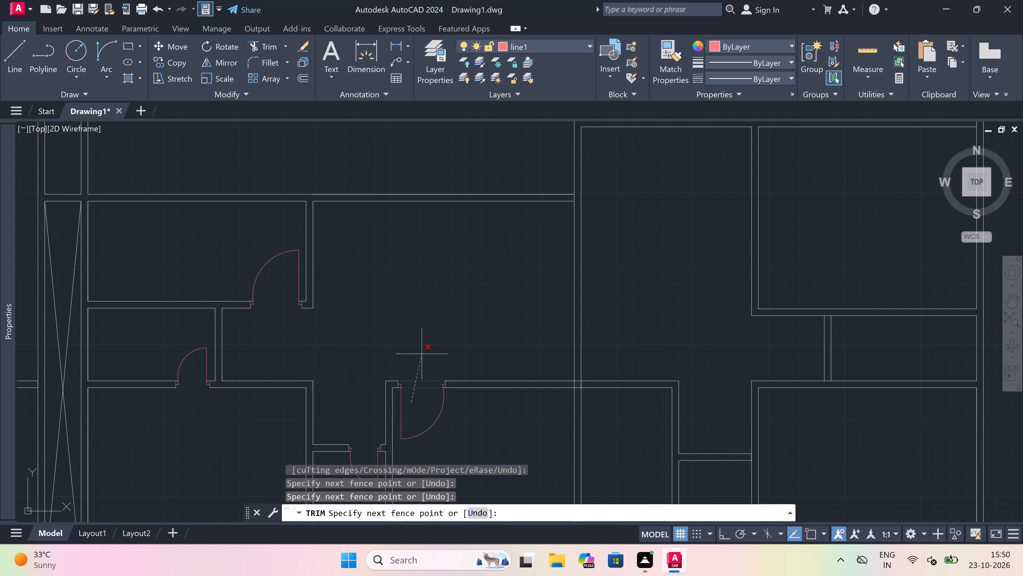
key(Escape)
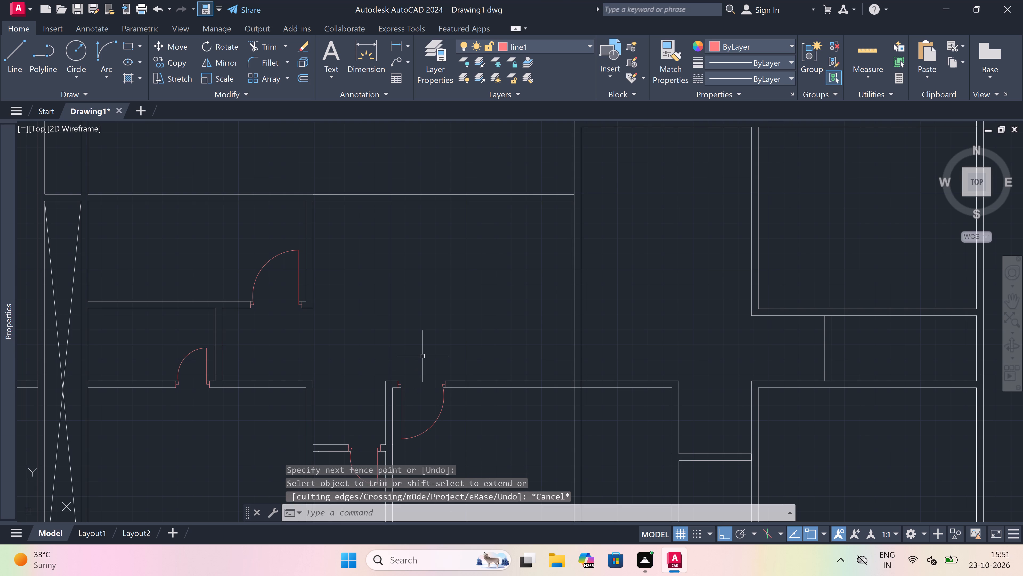
Draw a jamb line across the east wall of the next room east, just below its northeast corner, continuing 2" south from the jamb's midpoint.
text(l)
key(space)
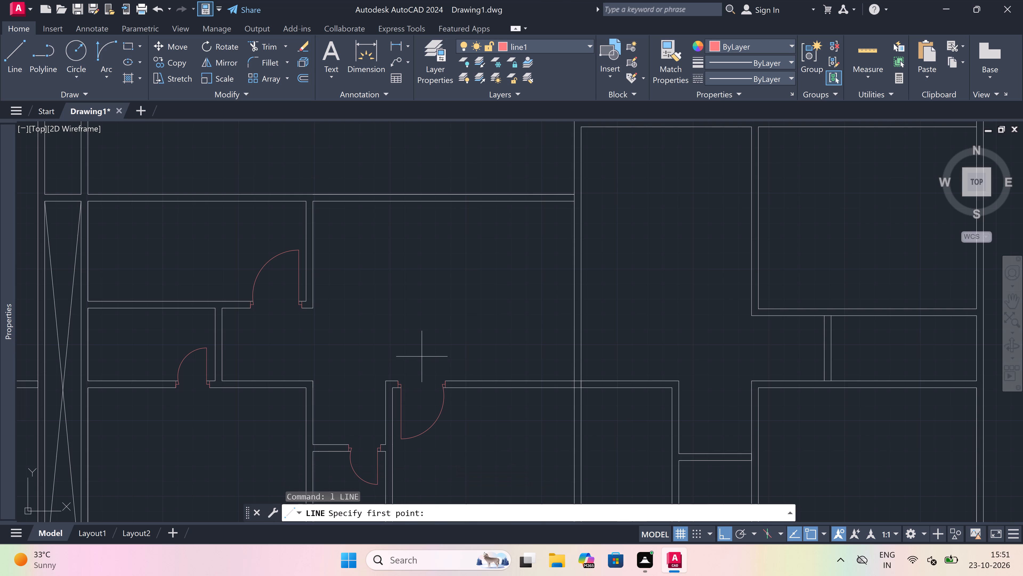
scroll(412, 328, down, 3)
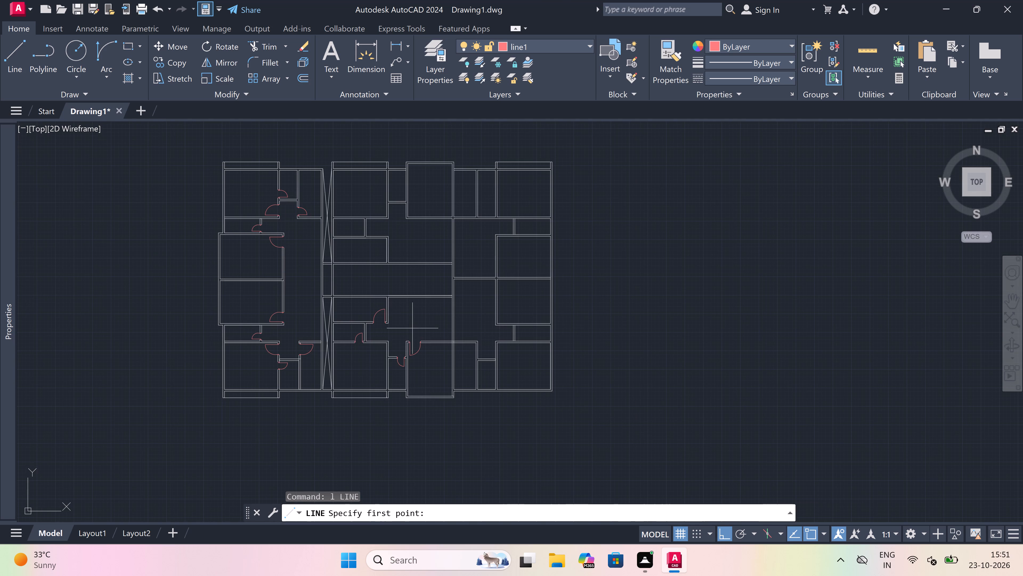
scroll(412, 328, down, 1)
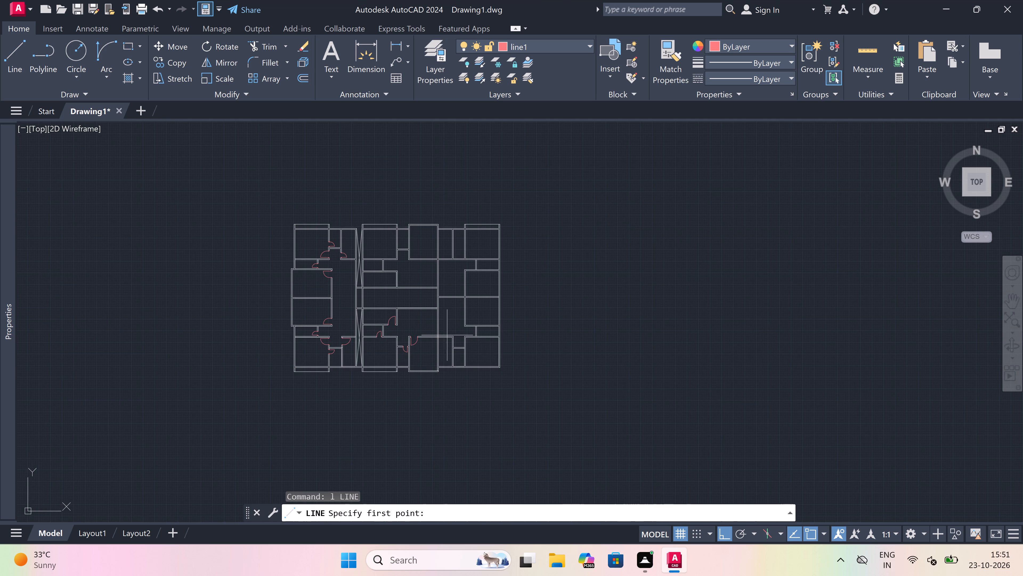
scroll(459, 331, up, 3)
scroll(456, 334, down, 1)
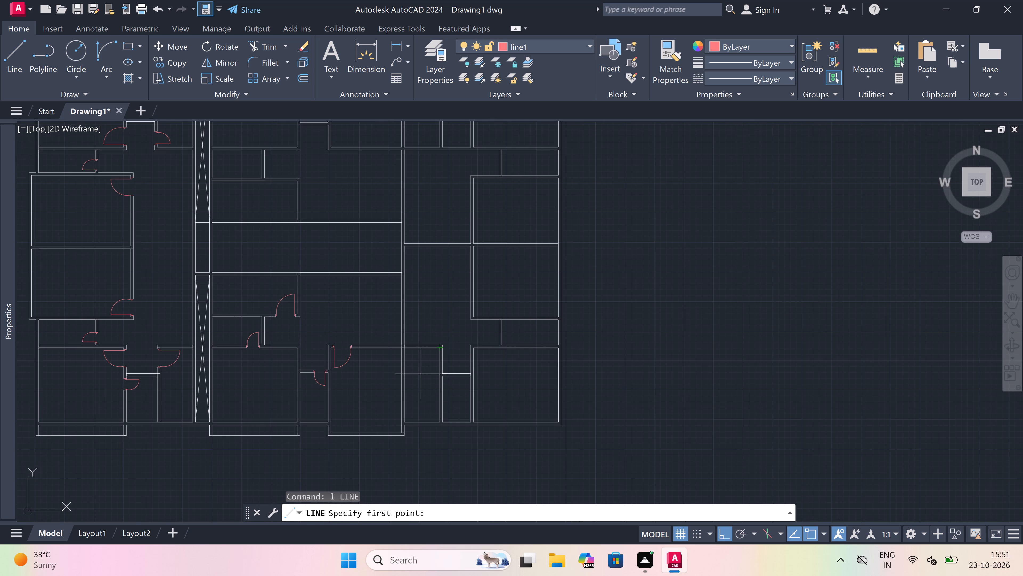
scroll(428, 378, up, 2)
scroll(436, 305, up, 2)
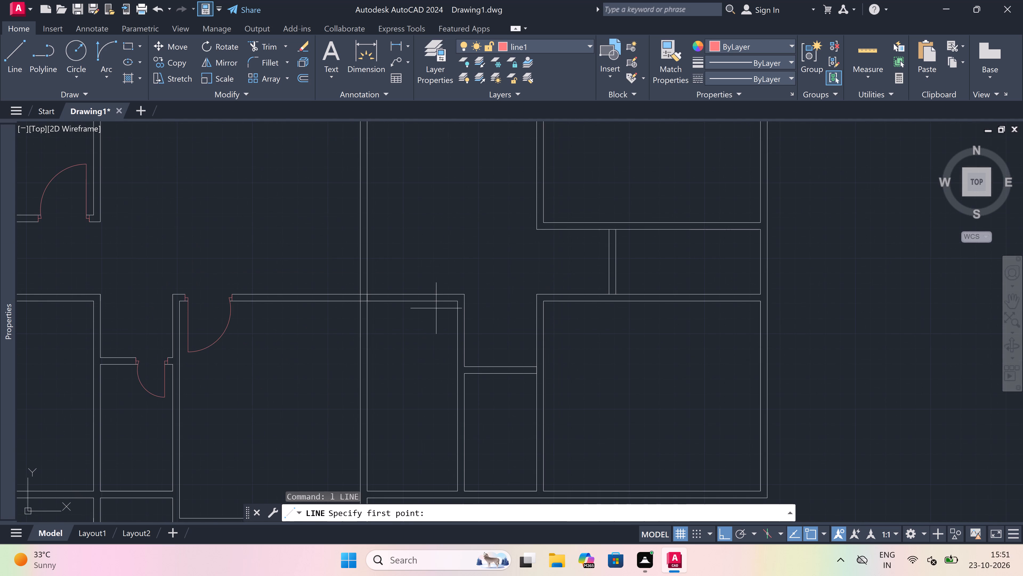
scroll(469, 302, up, 1)
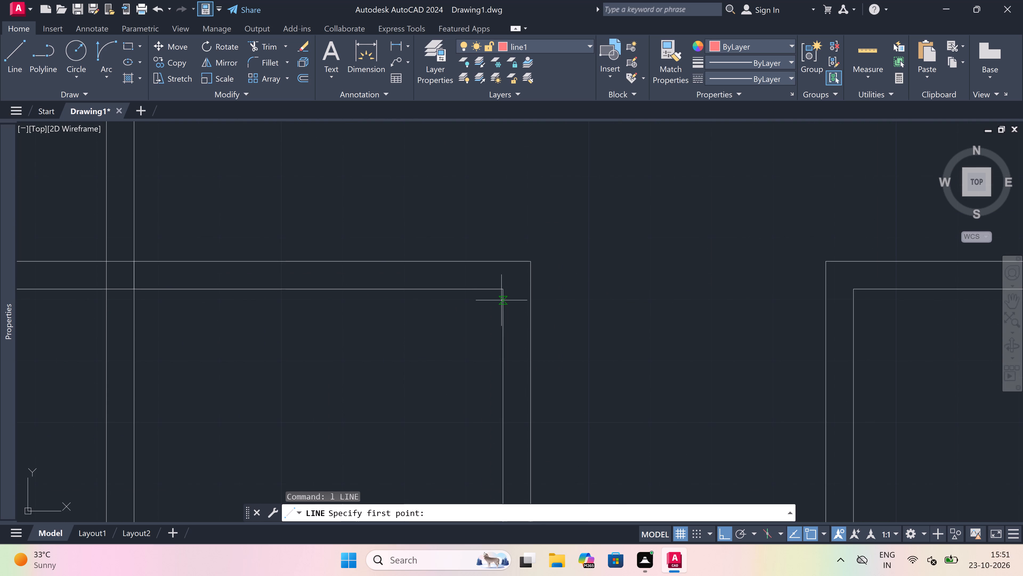
click(501, 301)
click(523, 305)
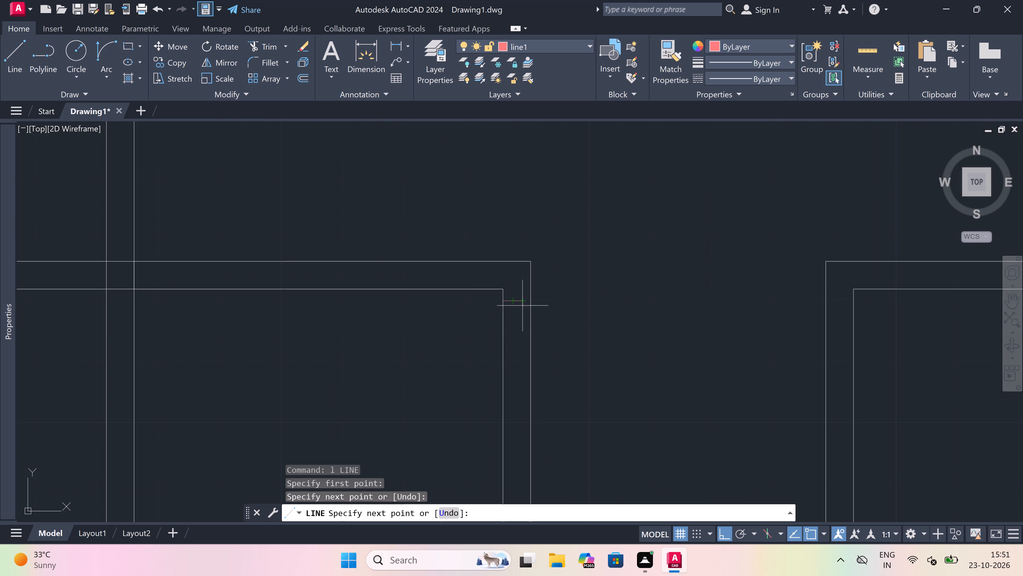
click(532, 303)
scroll(521, 303, up, 3)
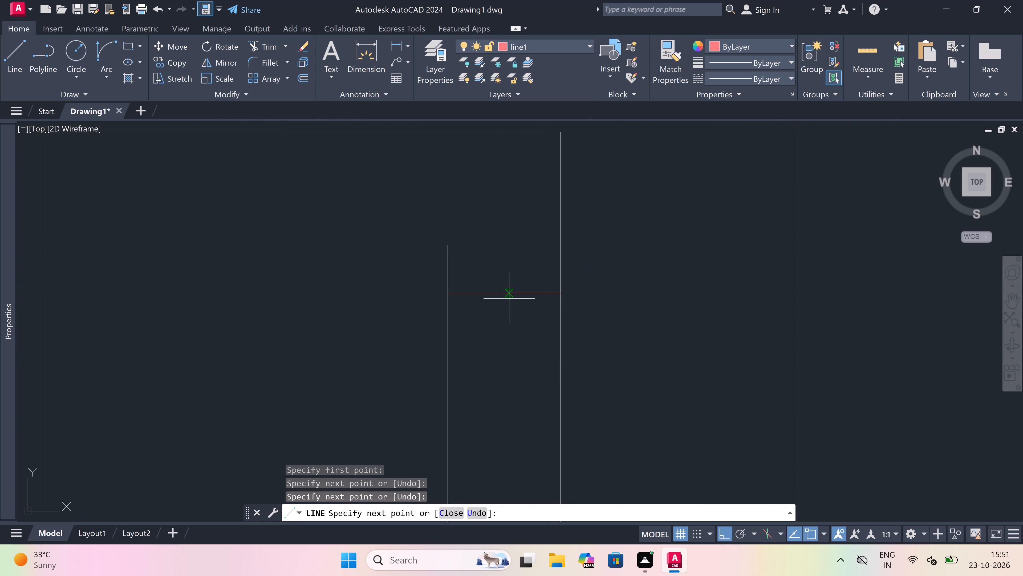
click(503, 294)
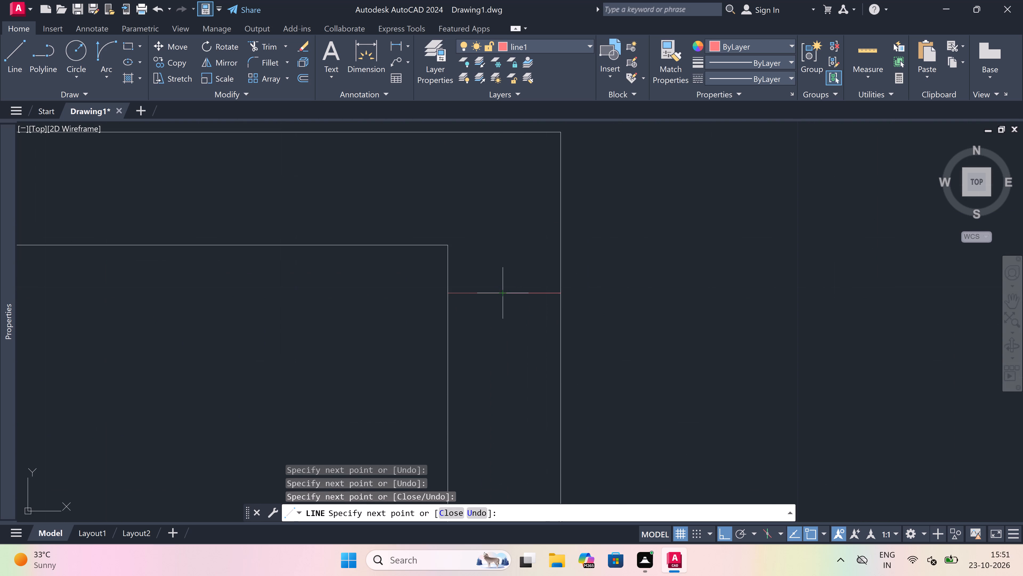
key(2)
text(")
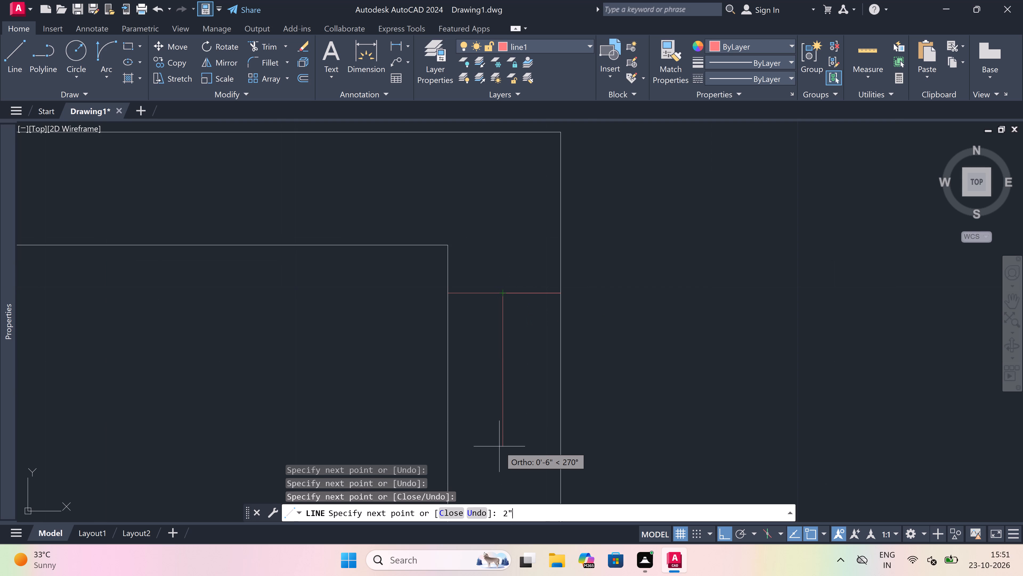
key(space)
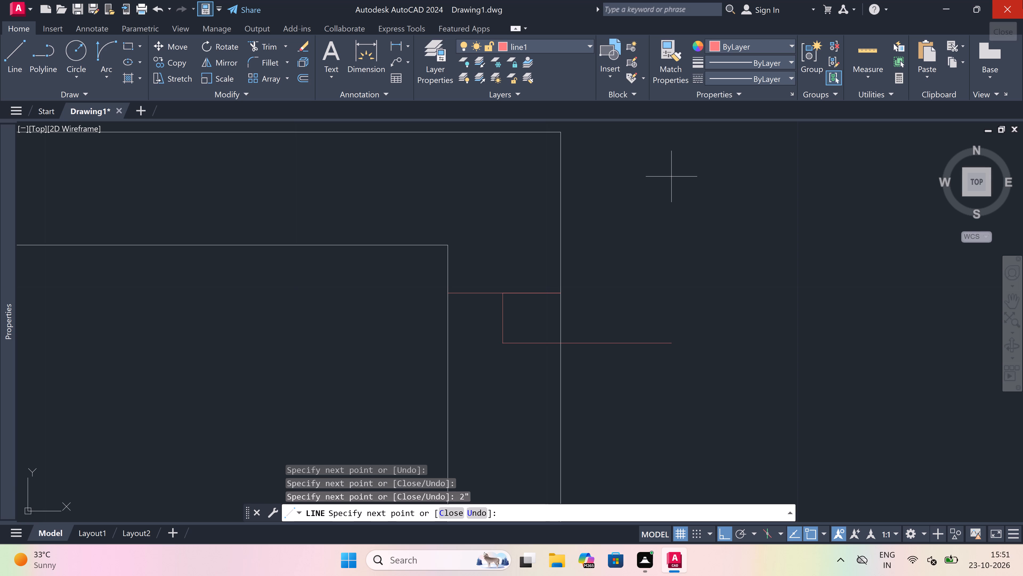
Continue the line 2' west from the end of the 2" stub as the door leaf.
scroll(1022, 0, down, 1)
scroll(932, 136, down, 2)
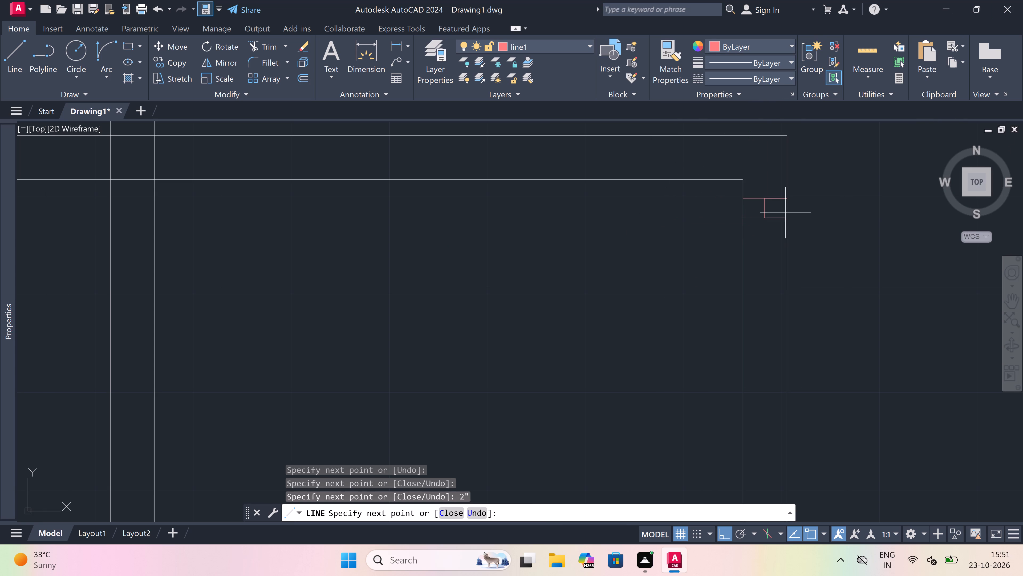
scroll(634, 230, down, 3)
scroll(620, 231, up, 1)
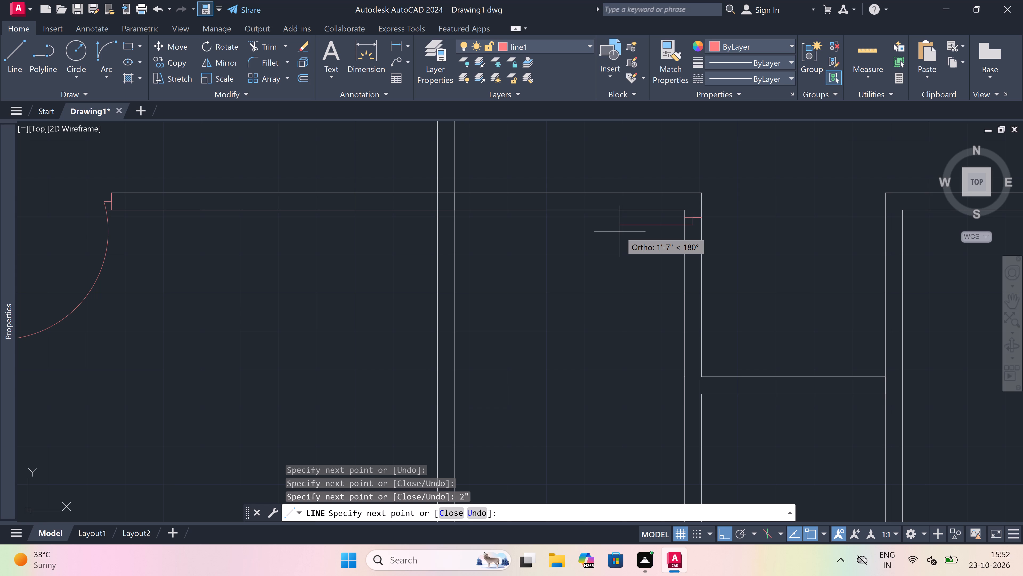
text(2')
key(space)
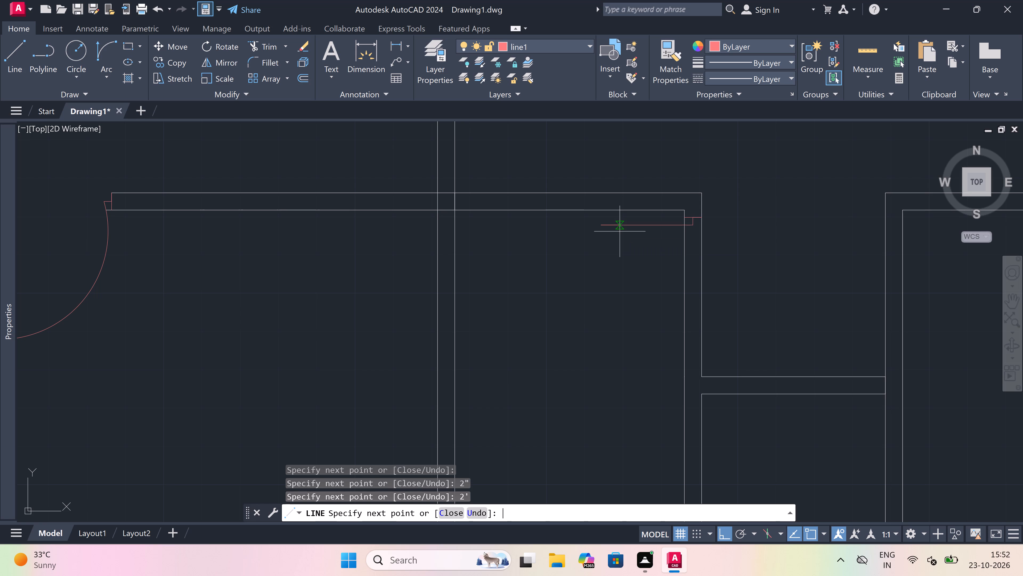
key(Escape)
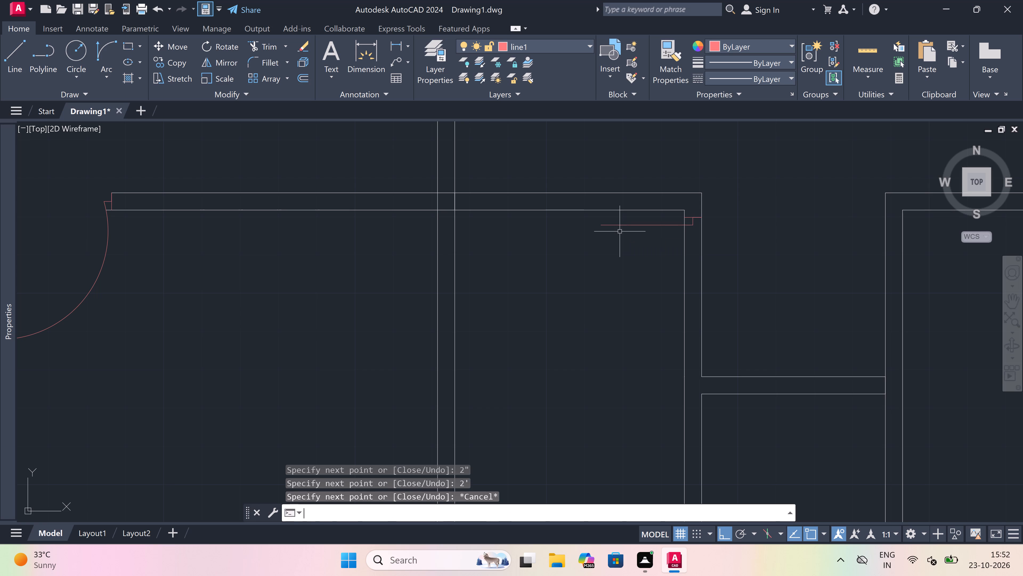
Draw the south jamb line across the same east wall, with a 2" stub running north from its midpoint.
key(space)
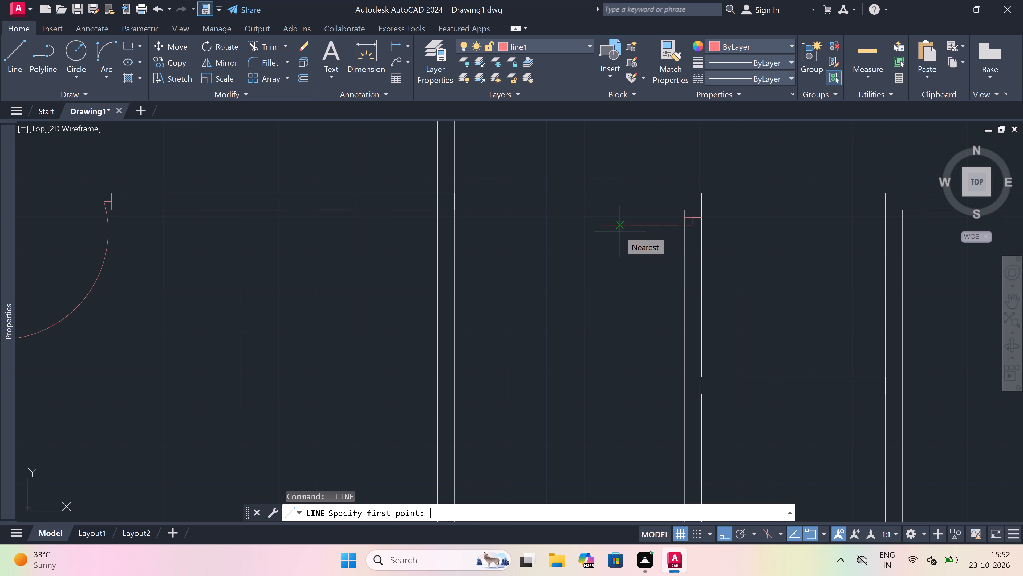
click(687, 292)
click(703, 292)
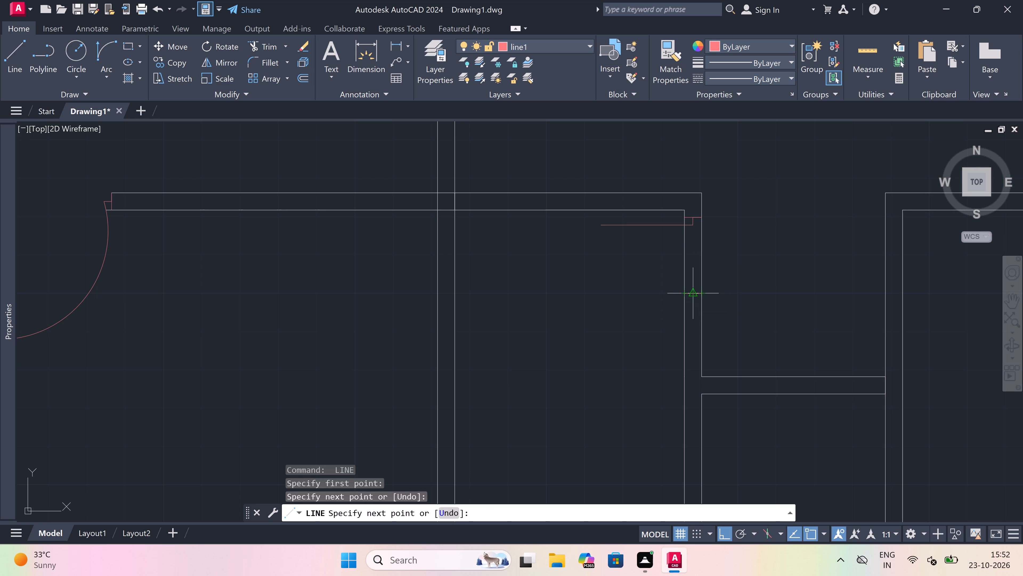
click(689, 292)
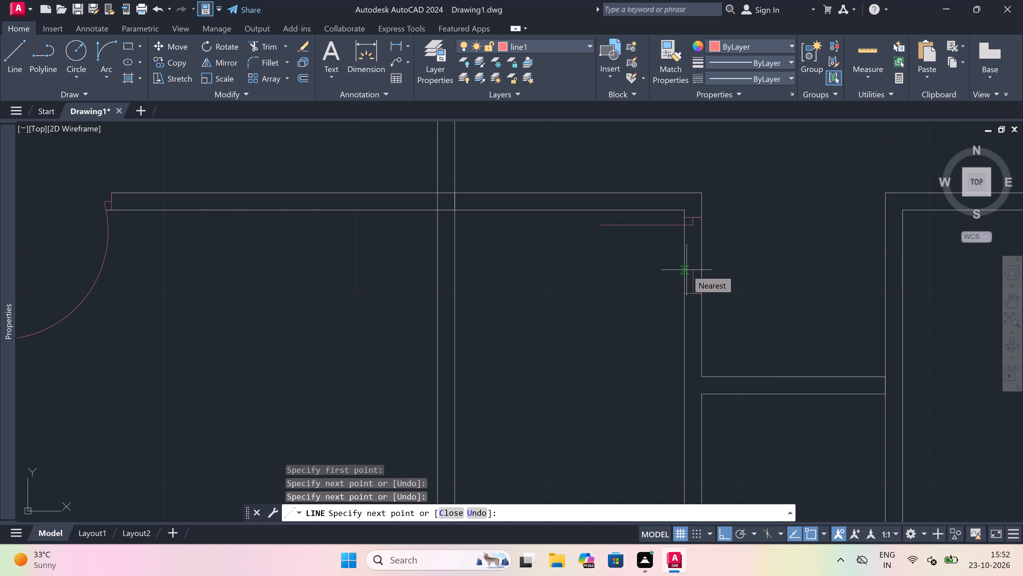
key(2)
text(")
key(space)
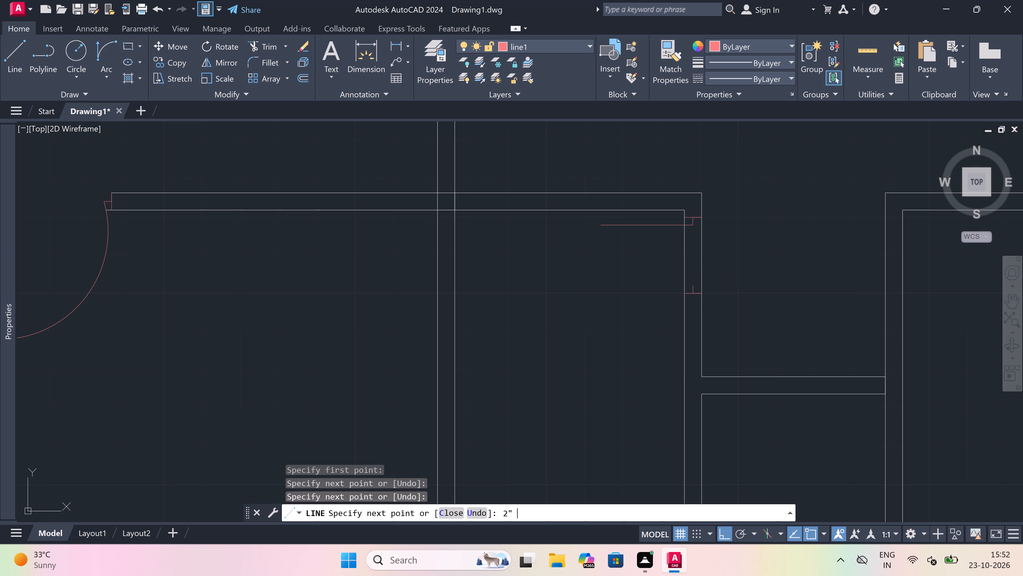
key(Escape)
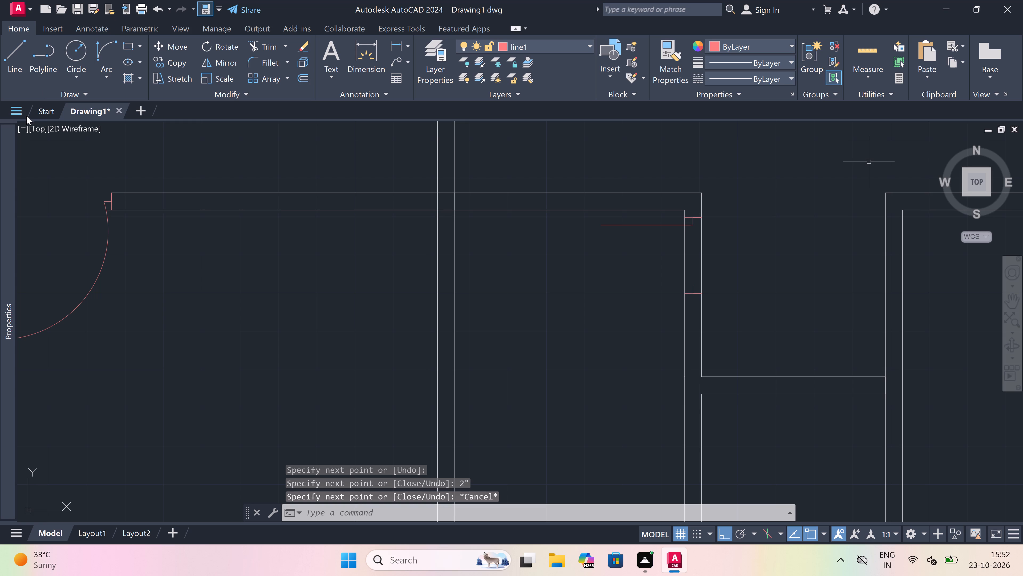
Draw a Start, End, Direction arc from the free end of the 2' leaf to the south jamb's stub, starting southward.
drag(106, 47, 110, 48)
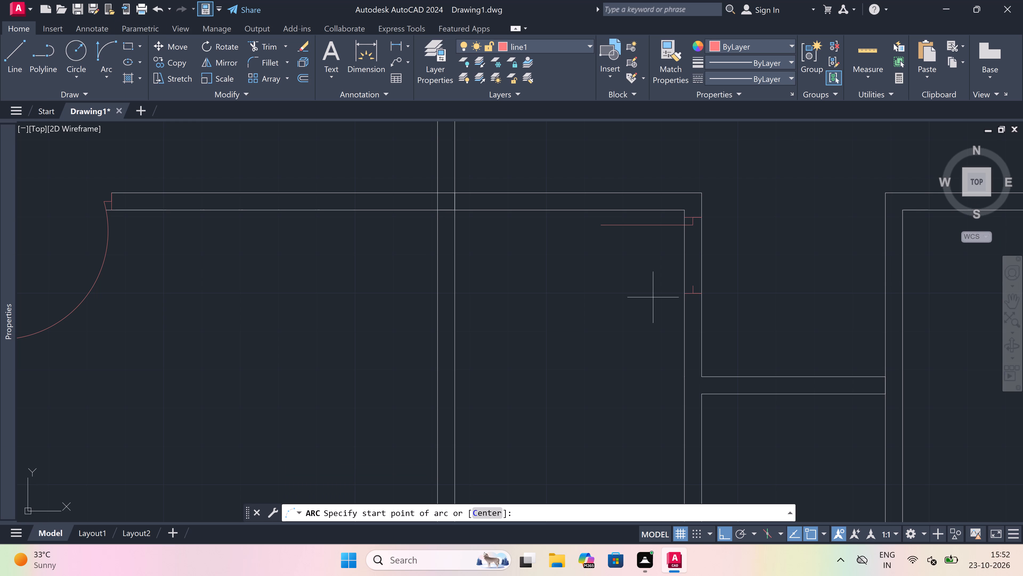
click(602, 221)
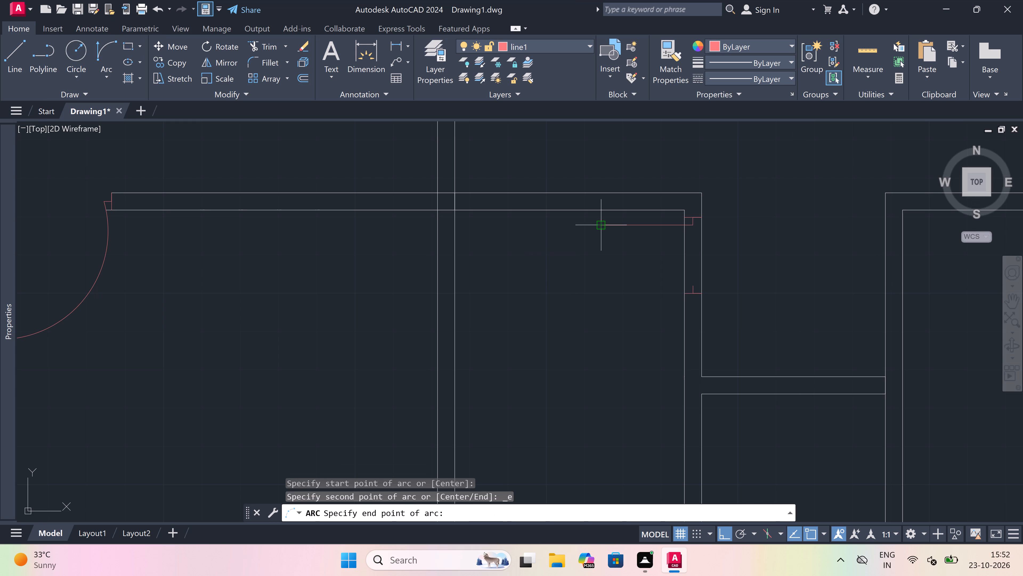
click(693, 283)
click(585, 319)
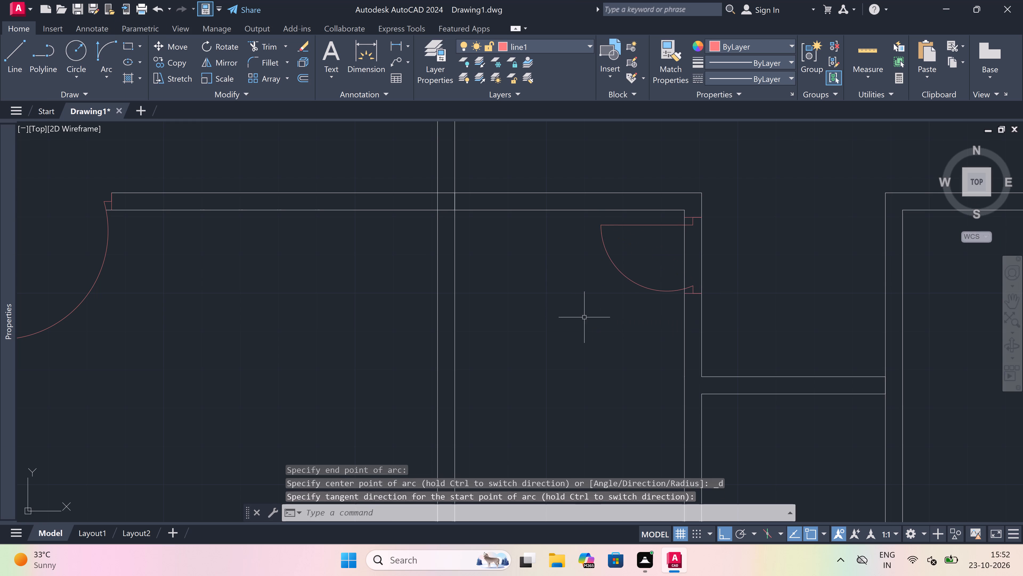
Trim both east wall lines across the opening of the new 2' door.
text(tr)
key(space)
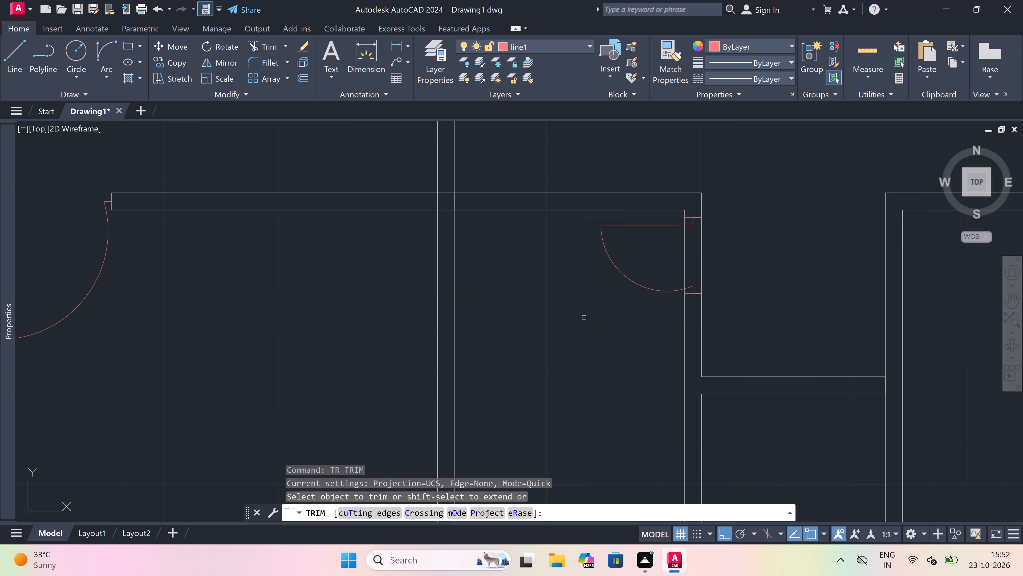
drag(655, 262, 662, 261)
click(716, 254)
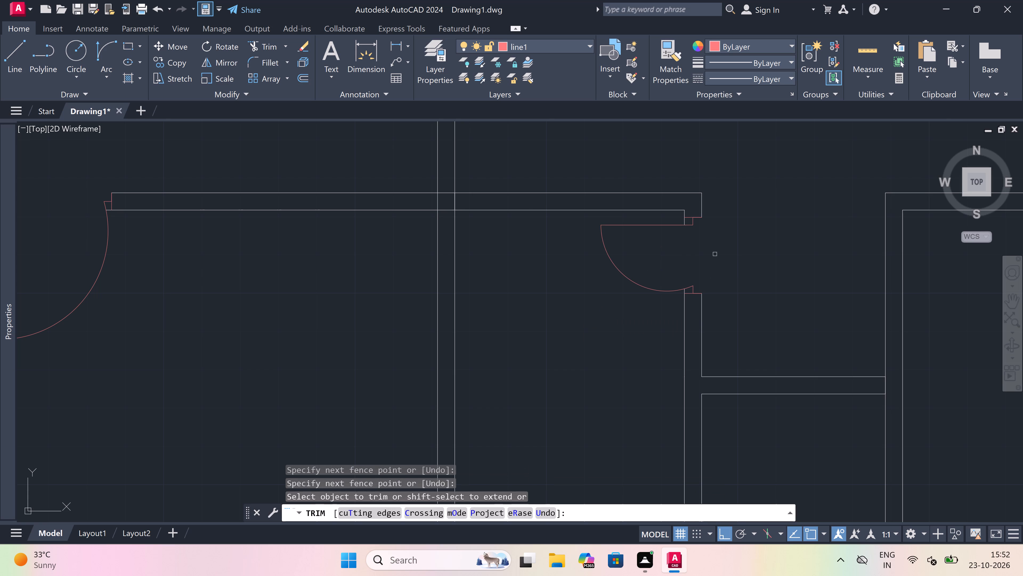
Trim the crossing line segments inside the wall junction between the 3' door and the 2' door.
scroll(707, 254, down, 2)
scroll(597, 231, up, 2)
drag(597, 232, 600, 231)
click(641, 236)
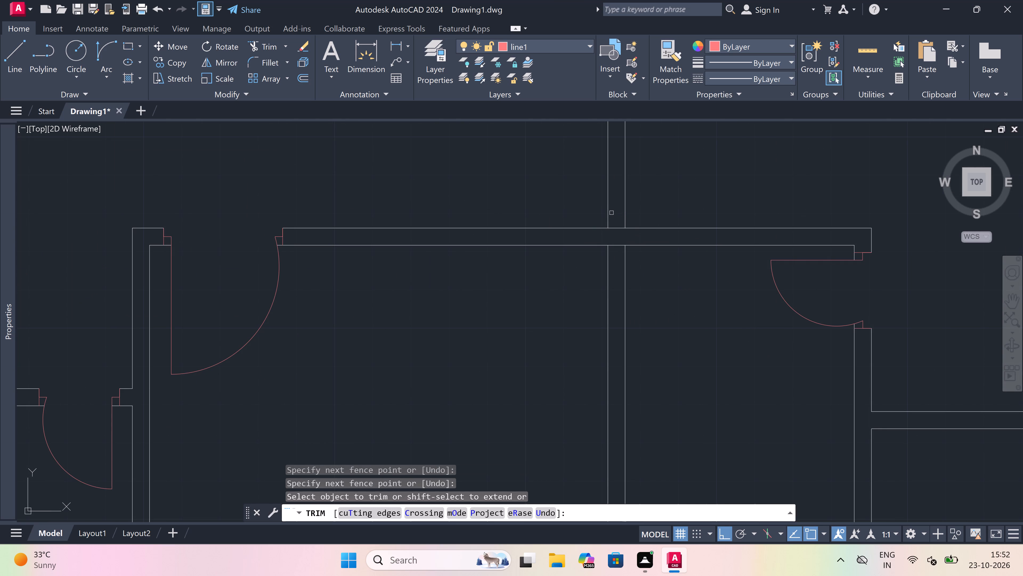
click(612, 209)
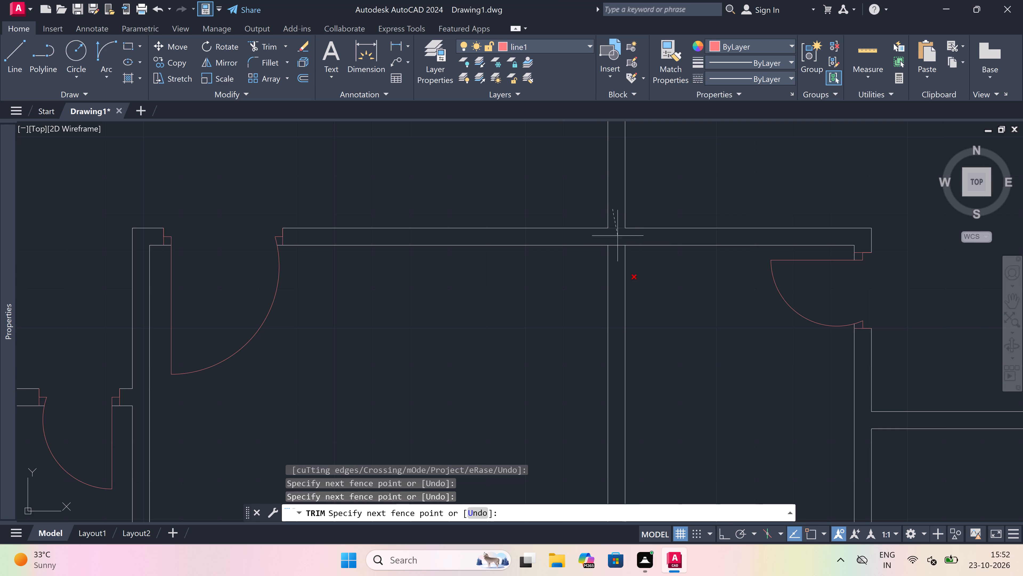
click(616, 273)
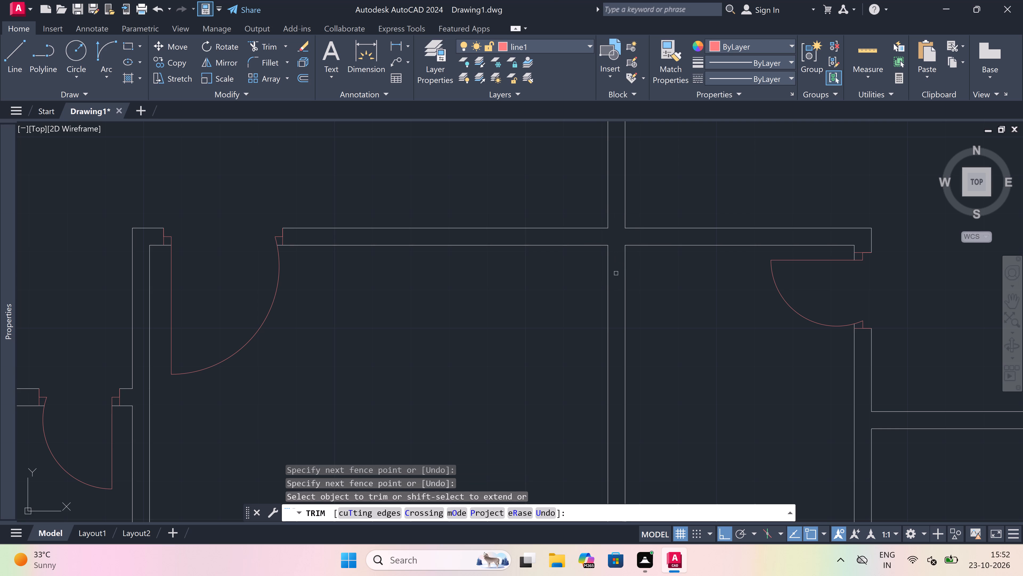
key(Escape)
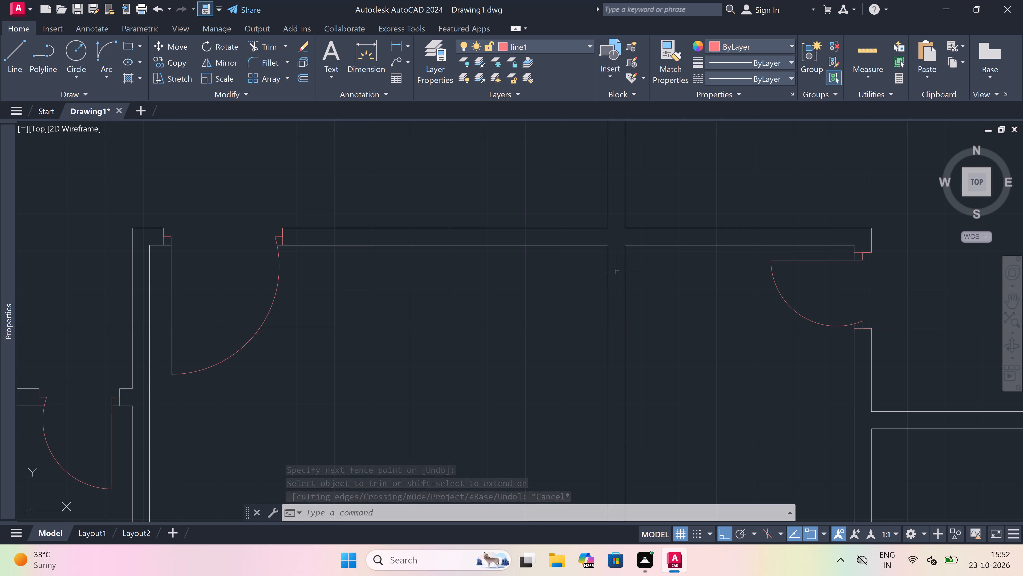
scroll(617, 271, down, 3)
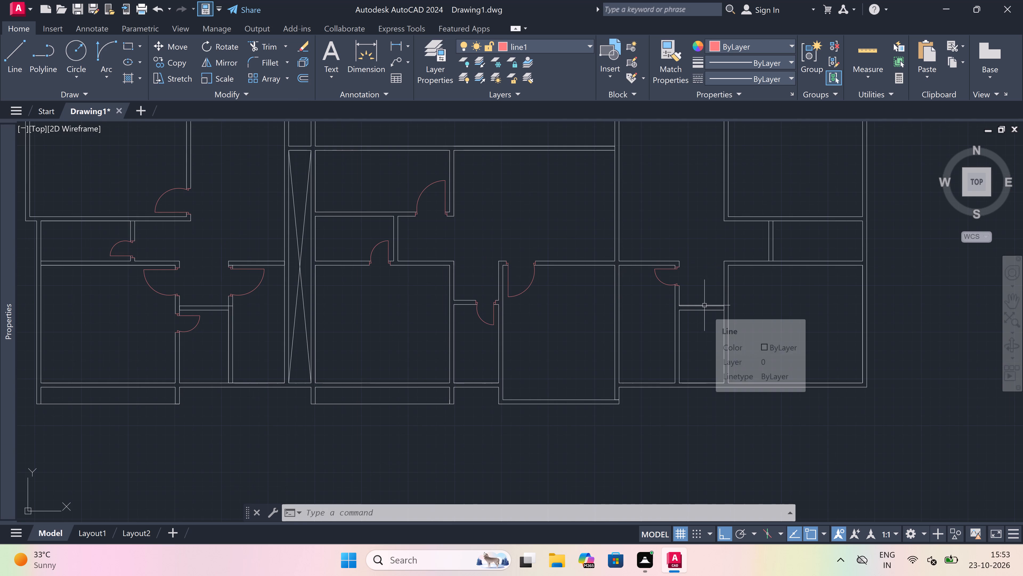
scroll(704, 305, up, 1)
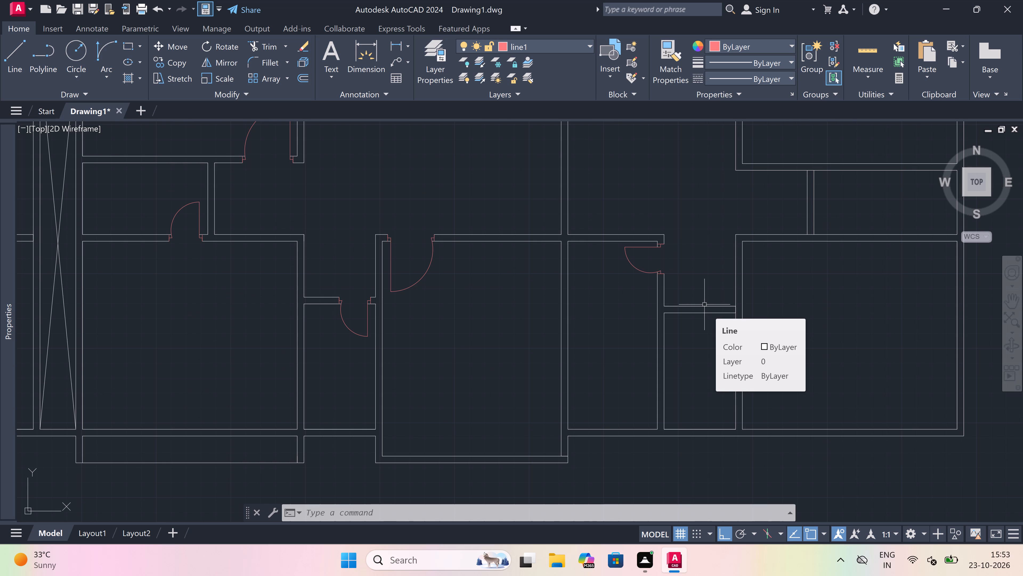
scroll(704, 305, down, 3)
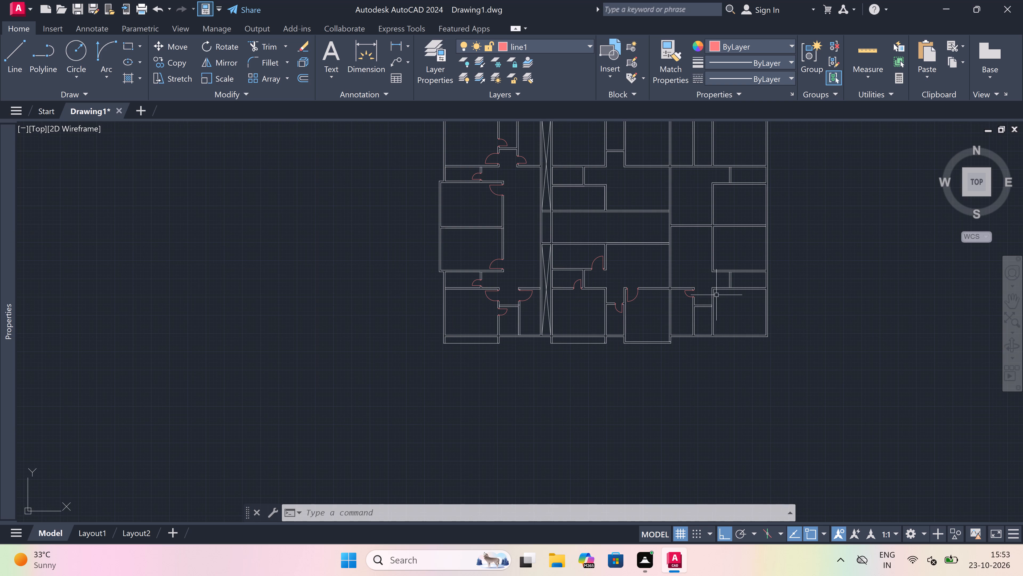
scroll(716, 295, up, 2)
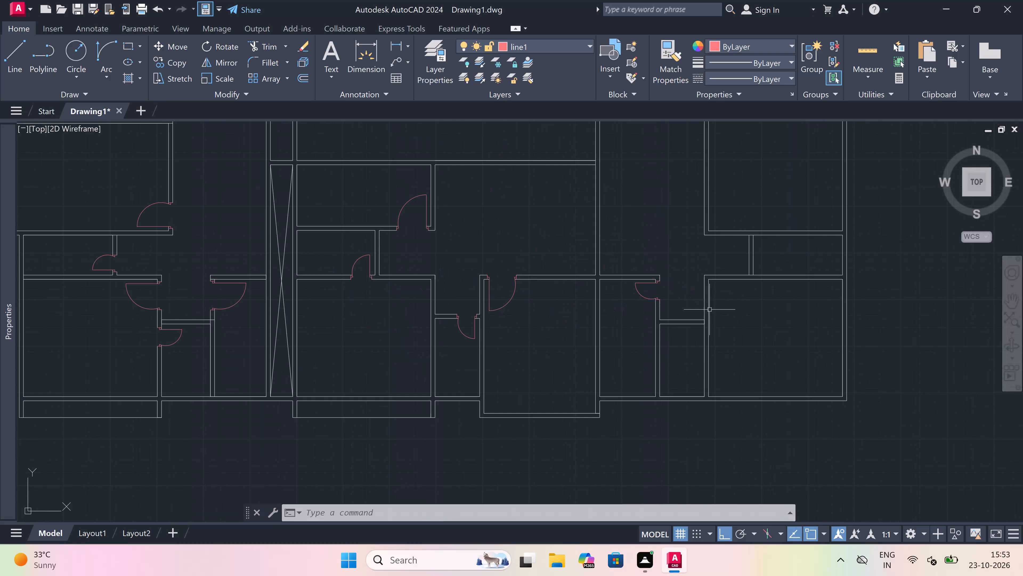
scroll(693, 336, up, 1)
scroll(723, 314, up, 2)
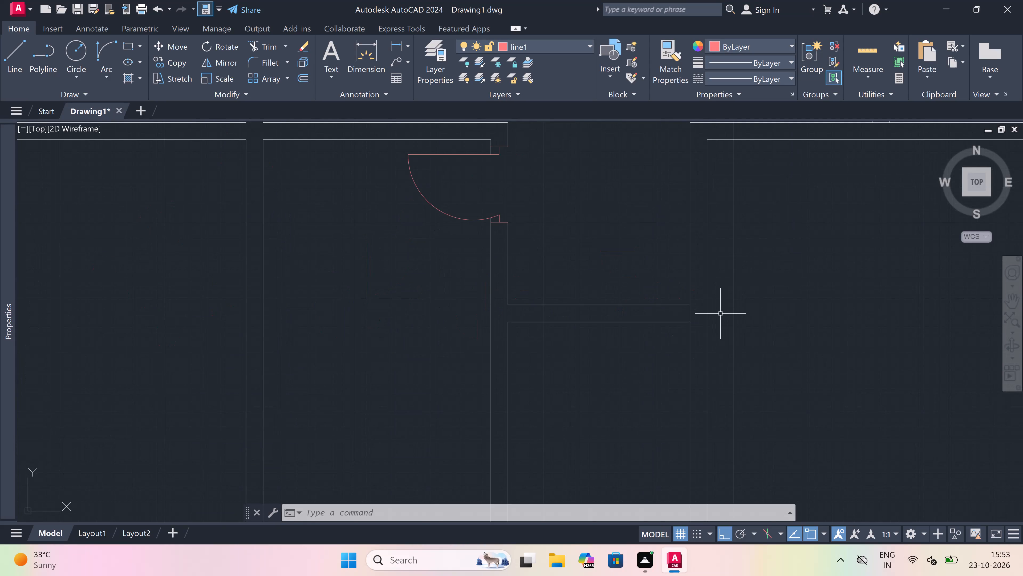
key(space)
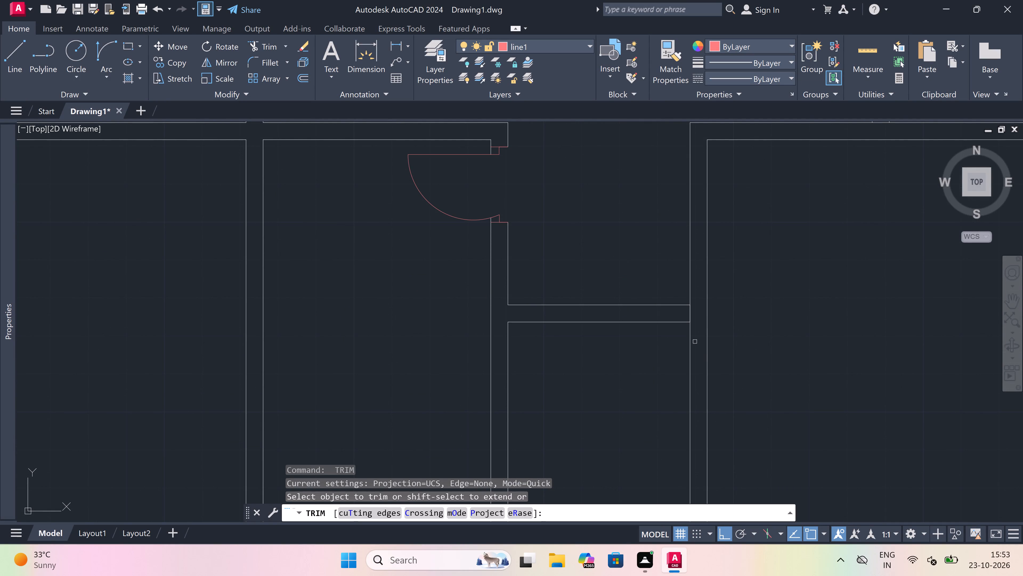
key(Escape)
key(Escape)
Draw a north jamb line across the southeast room's west wall, just below the cross wall, with a 2" stub south and a 2' leaf west.
text(l)
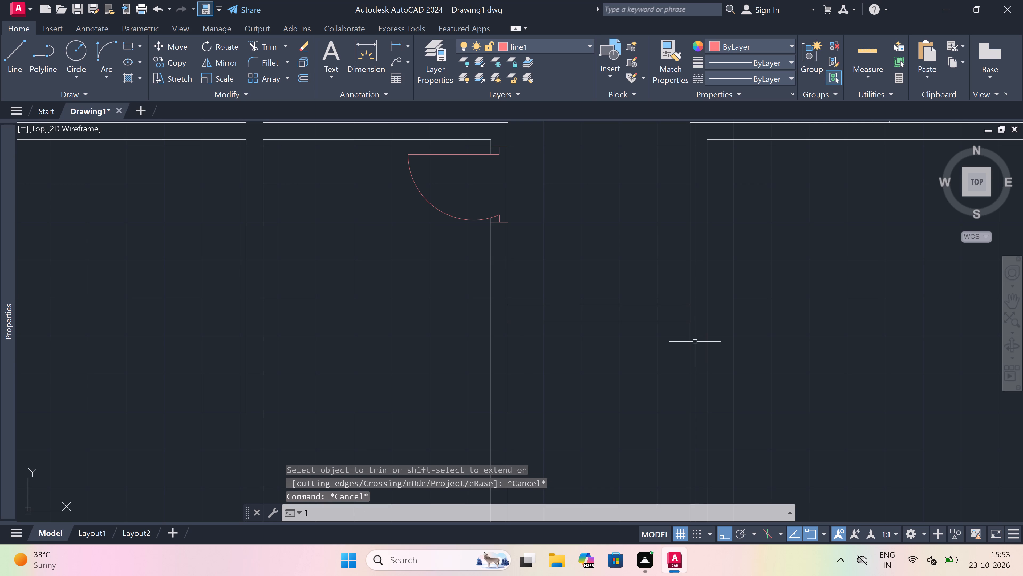
key(space)
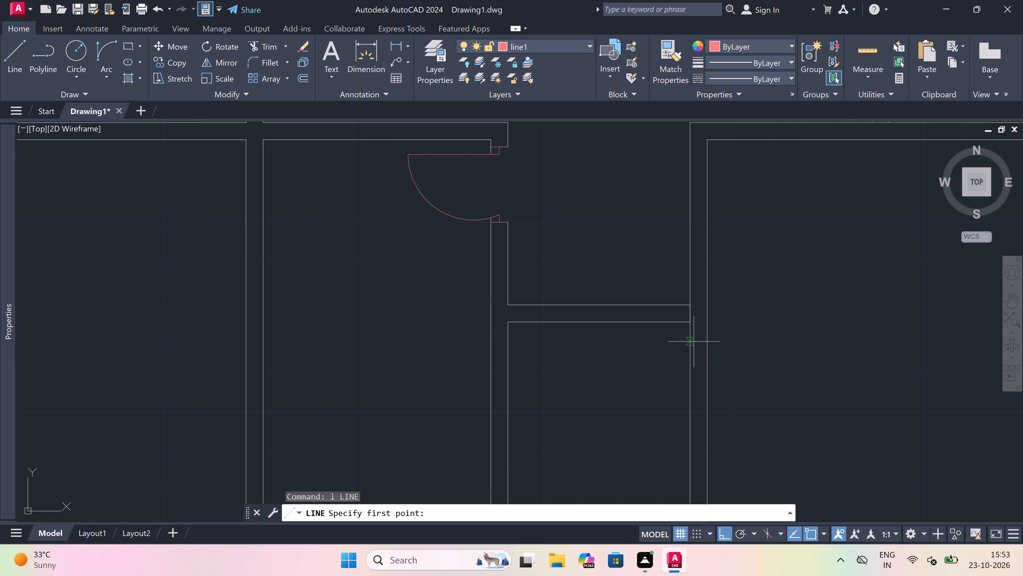
drag(689, 337, 695, 336)
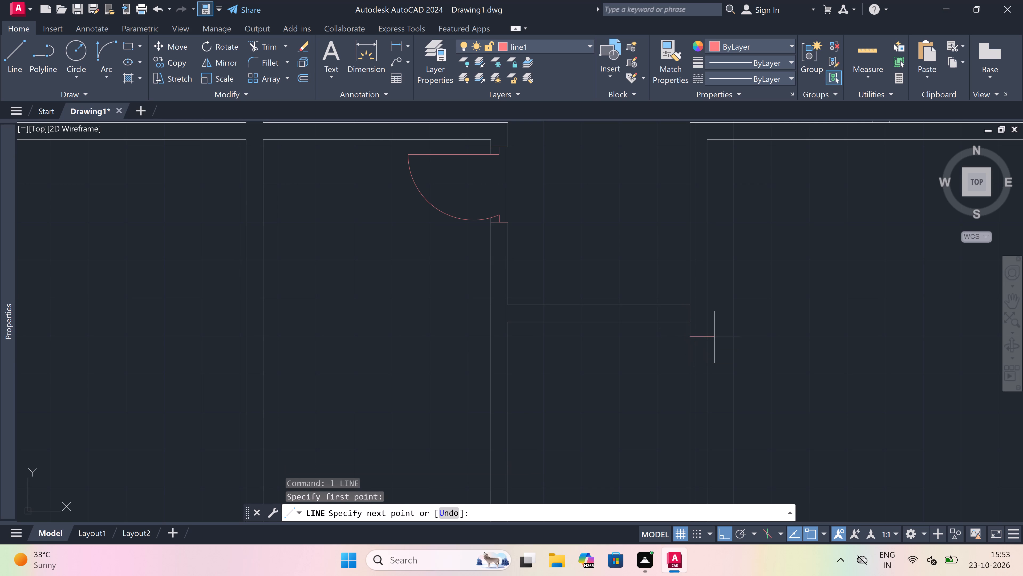
click(704, 337)
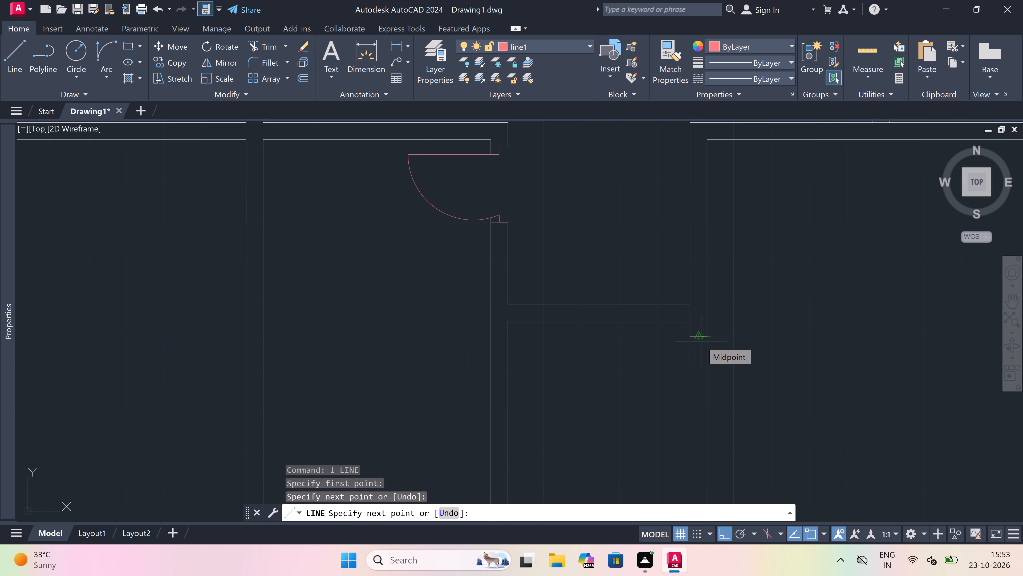
click(695, 338)
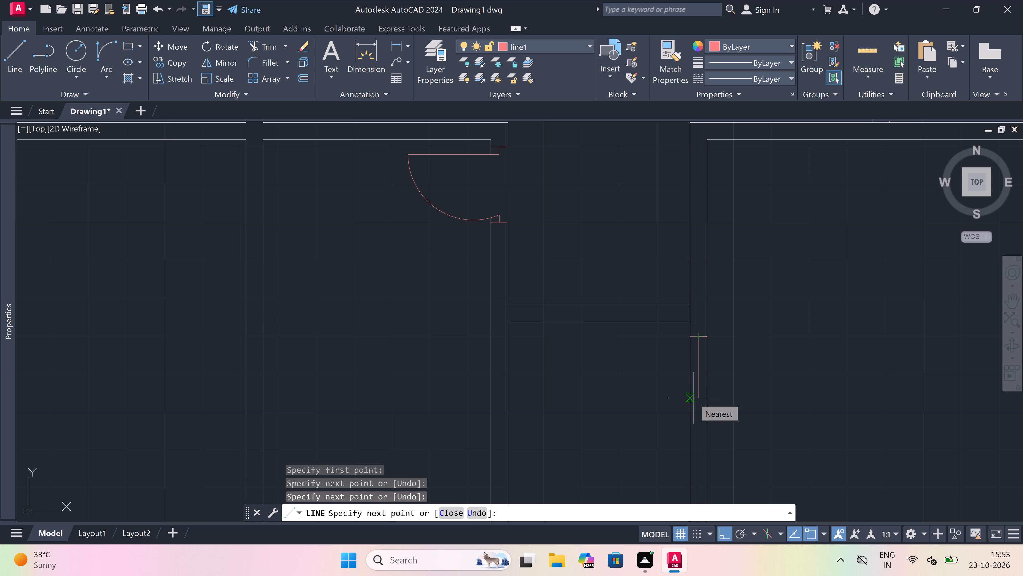
key(2)
text(")
key(space)
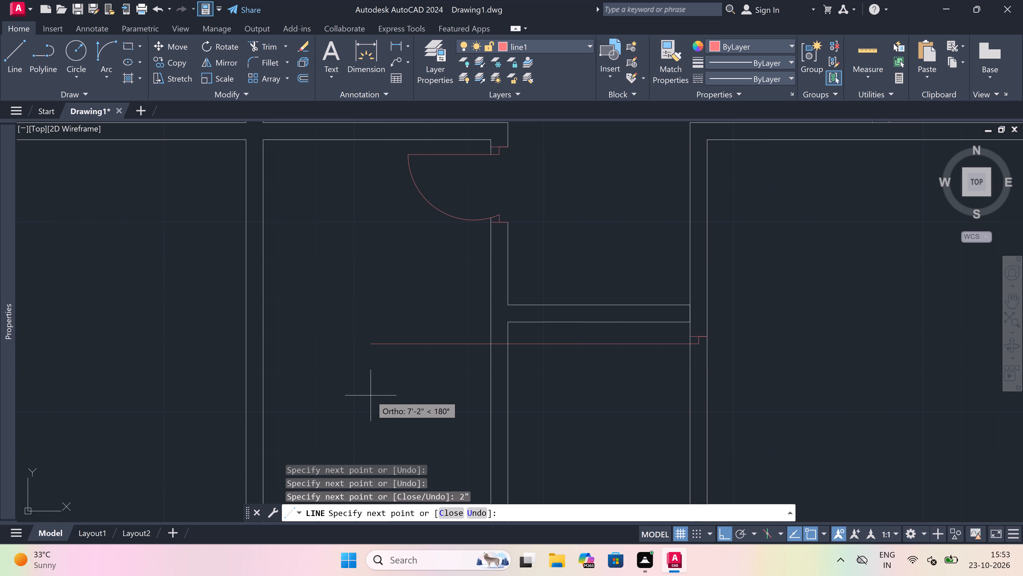
text(2')
key(space)
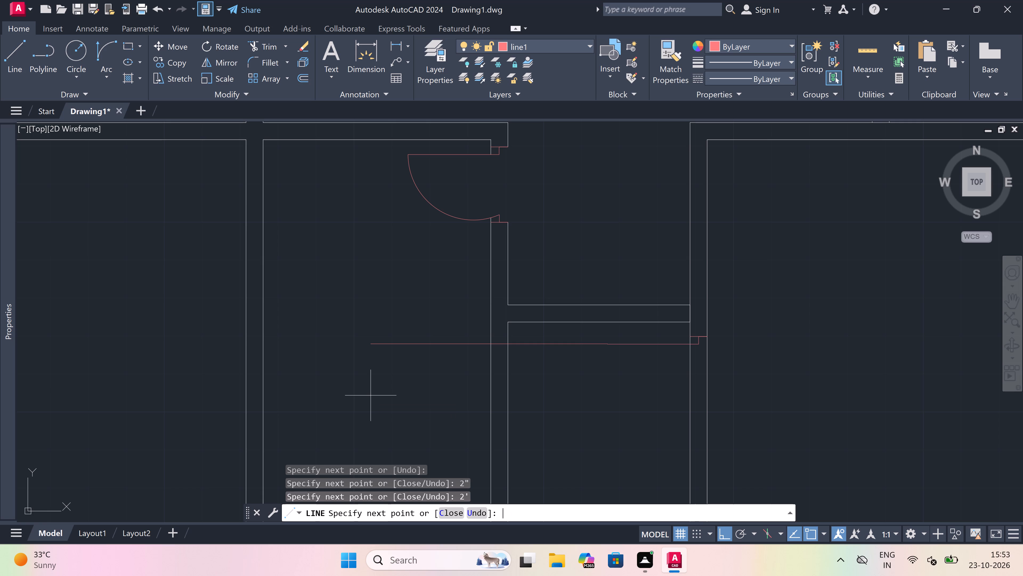
key(Escape)
Draw the south jamb line across the same wall, with a 2" stub running north from its midpoint.
key(space)
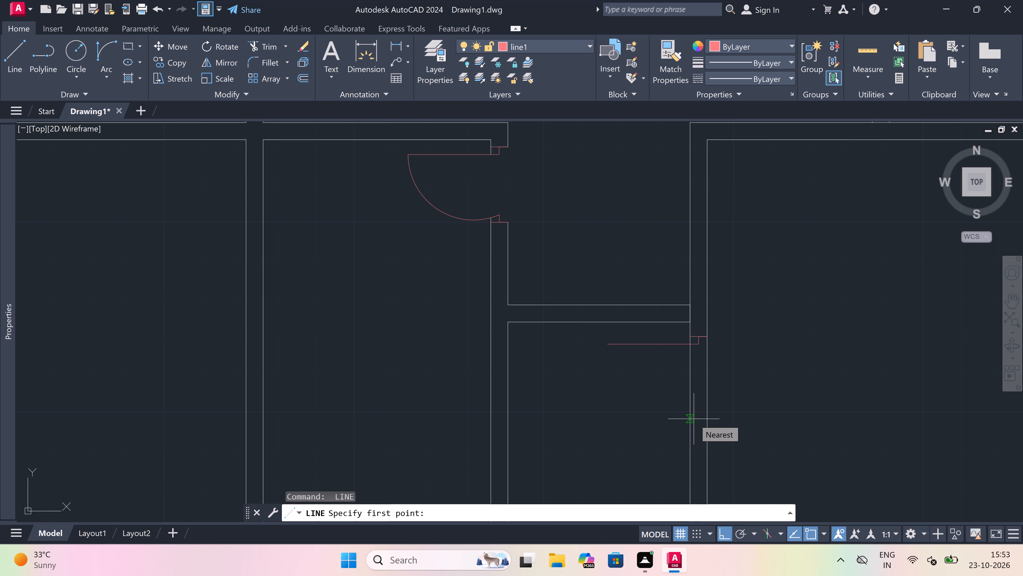
drag(693, 418, 696, 418)
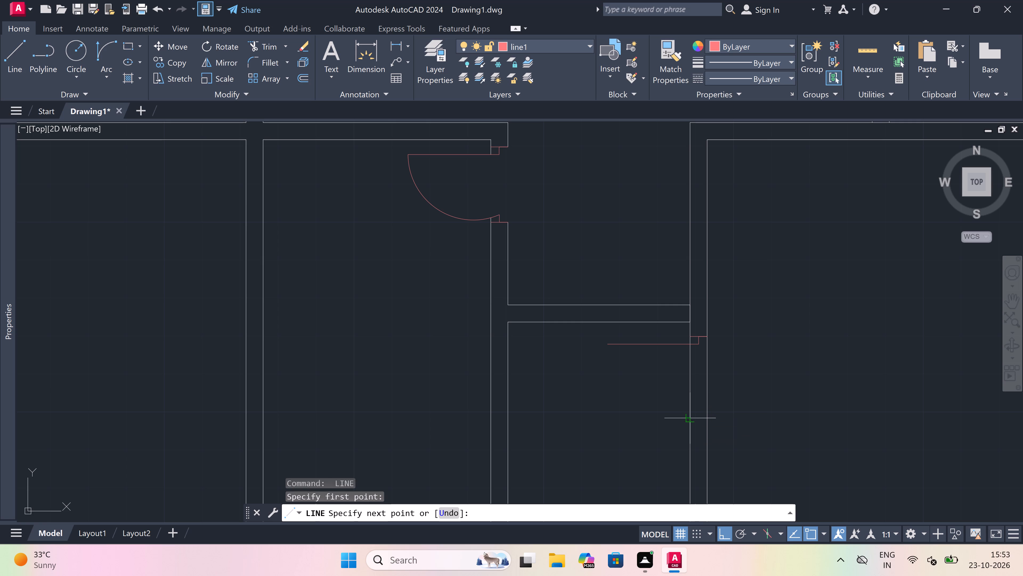
click(708, 419)
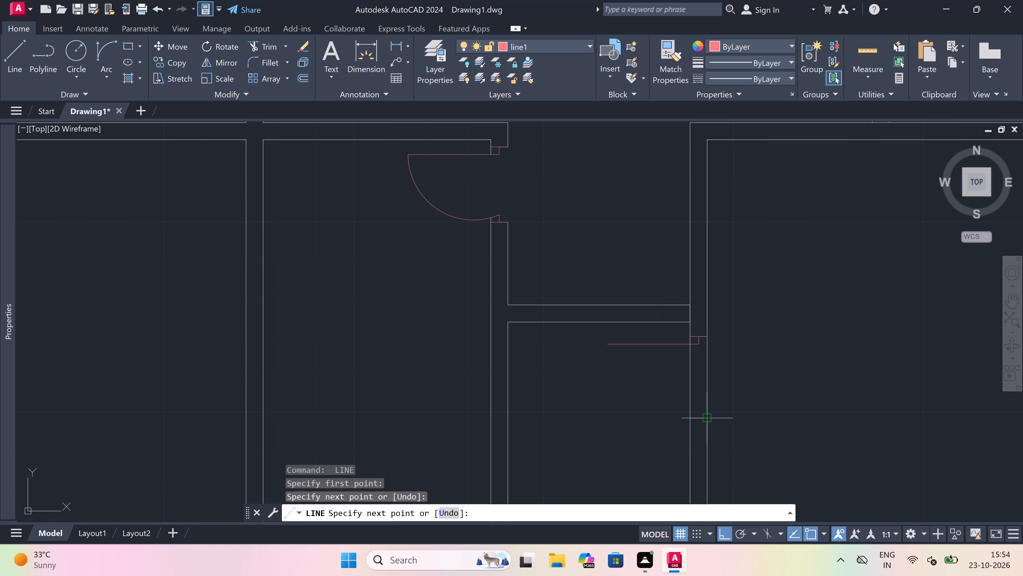
click(697, 417)
key(2)
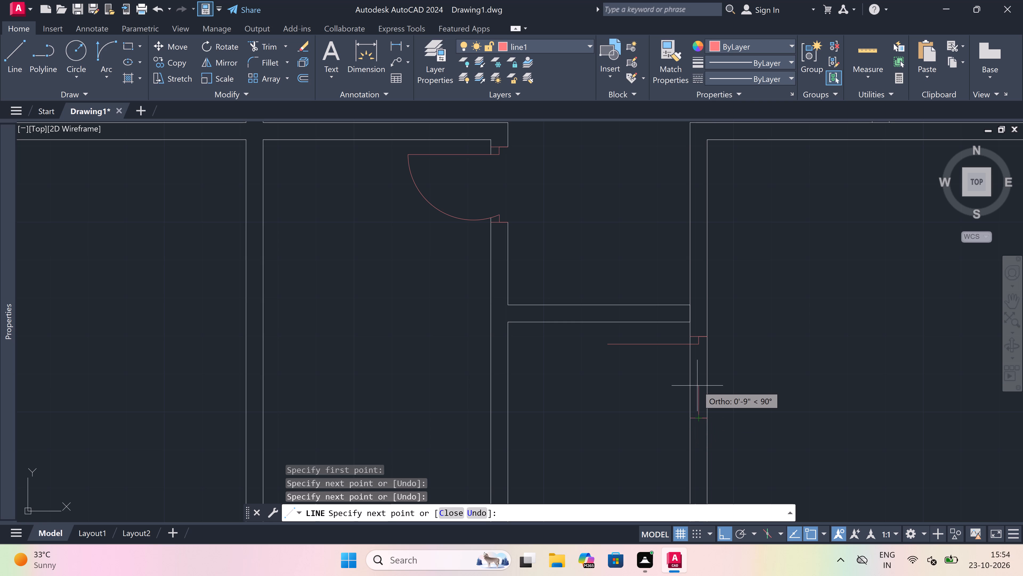
text(")
key(space)
key(Escape)
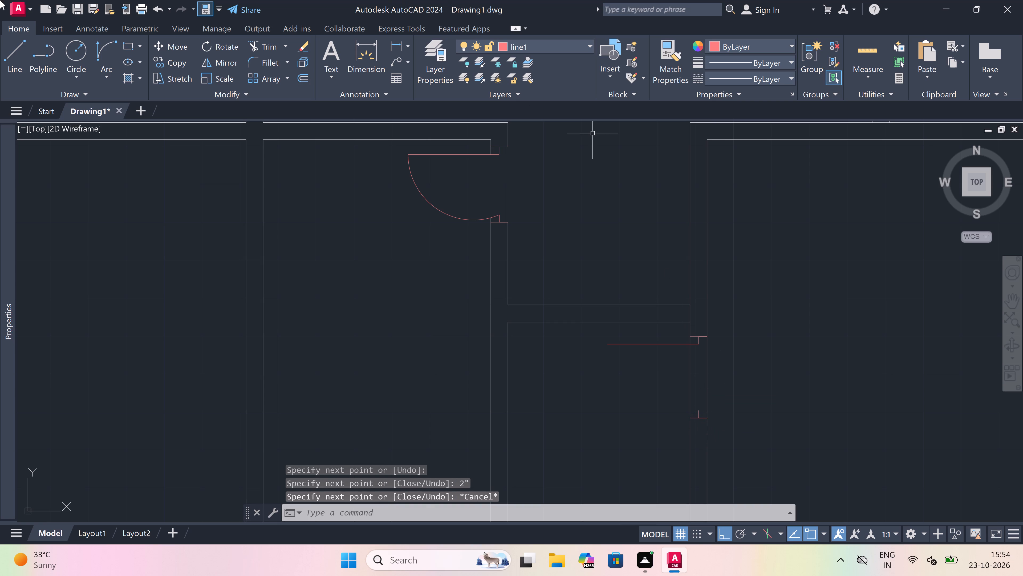
Draw a Start, End, Direction arc from the free end of the 2' leaf to the south jamb's stub, starting southward.
click(104, 49)
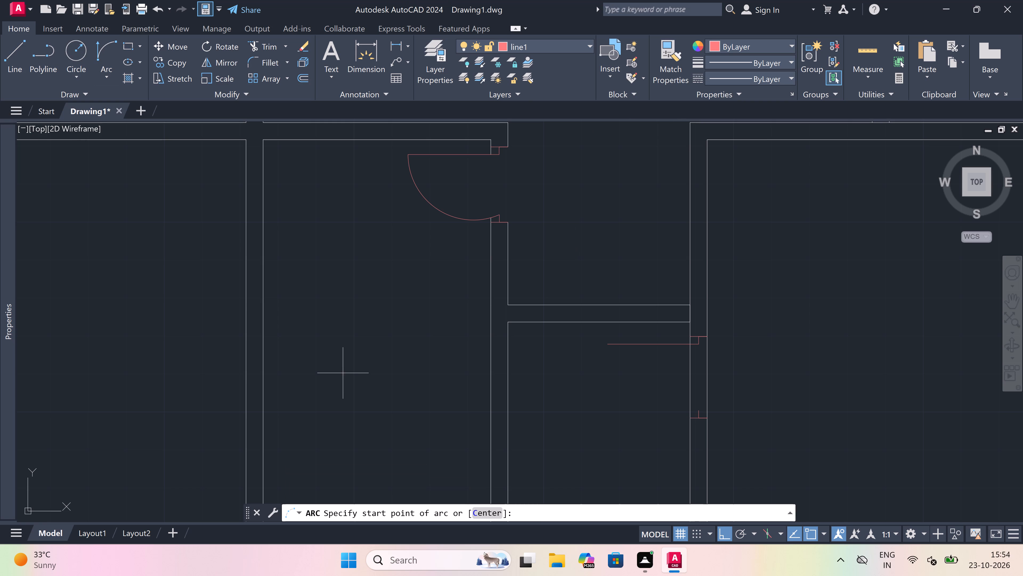
click(613, 343)
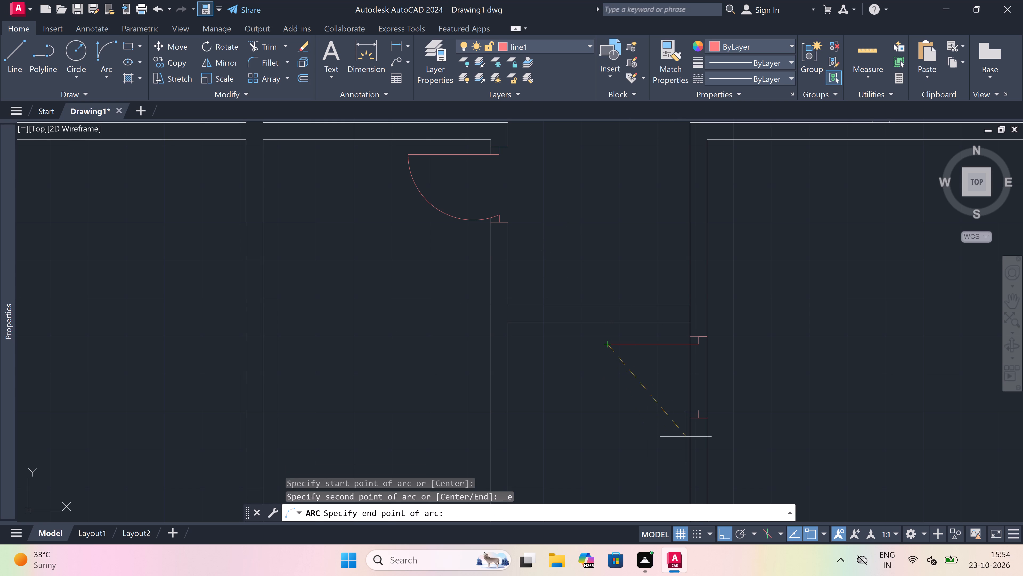
click(699, 408)
click(581, 457)
Trim both wall lines across the opening of the new 2' door.
text(tr)
key(space)
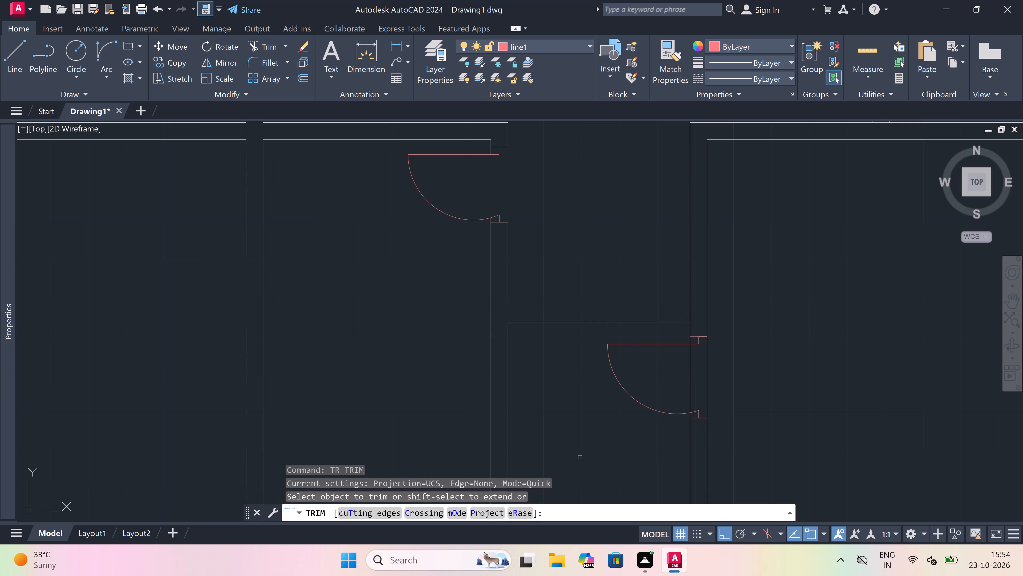
click(674, 369)
click(760, 366)
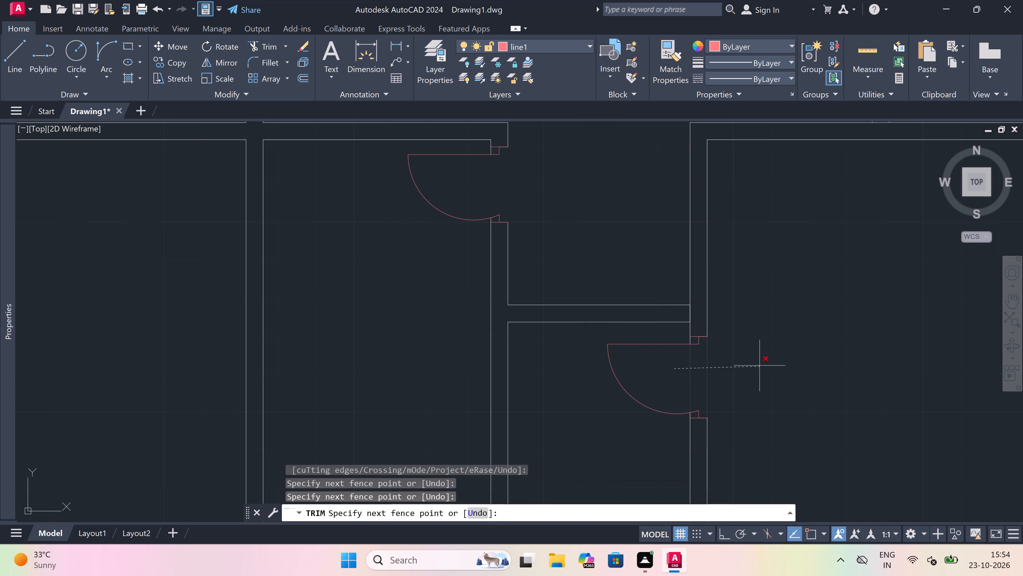
Trim the wall line segment crossing the junction with the cross wall just north of the new door.
scroll(680, 322, up, 1)
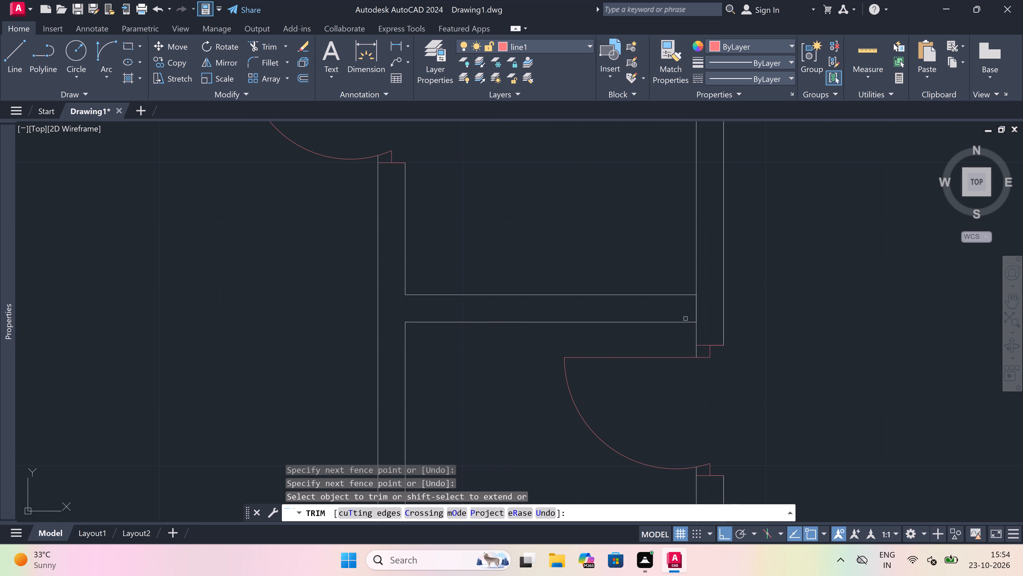
click(698, 311)
click(698, 311)
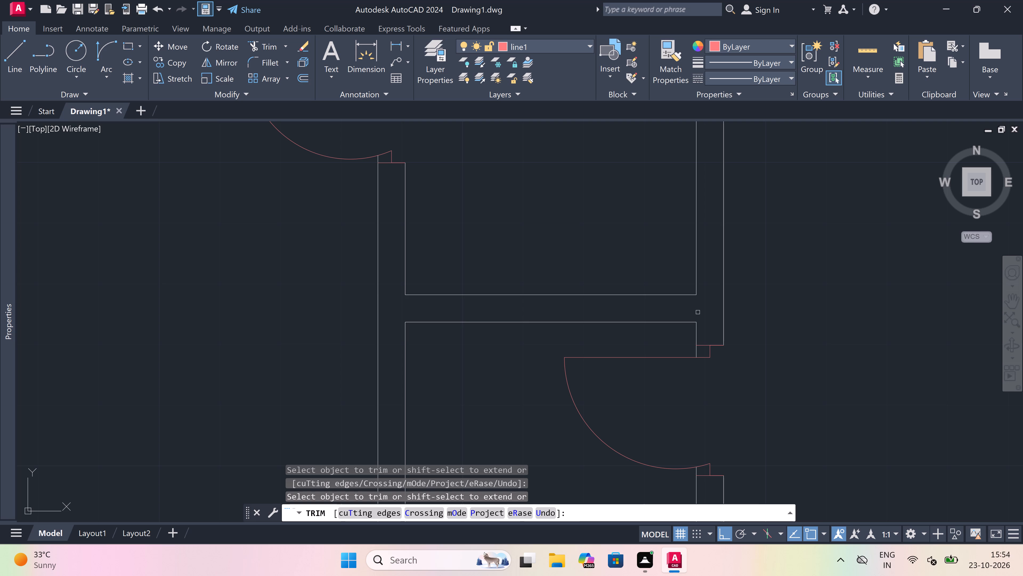
key(Escape)
Draw a north jamb line across the southeastern corner room's west wall near its north end, with a 2" stub south and a 3' leaf east.
text(l)
key(space)
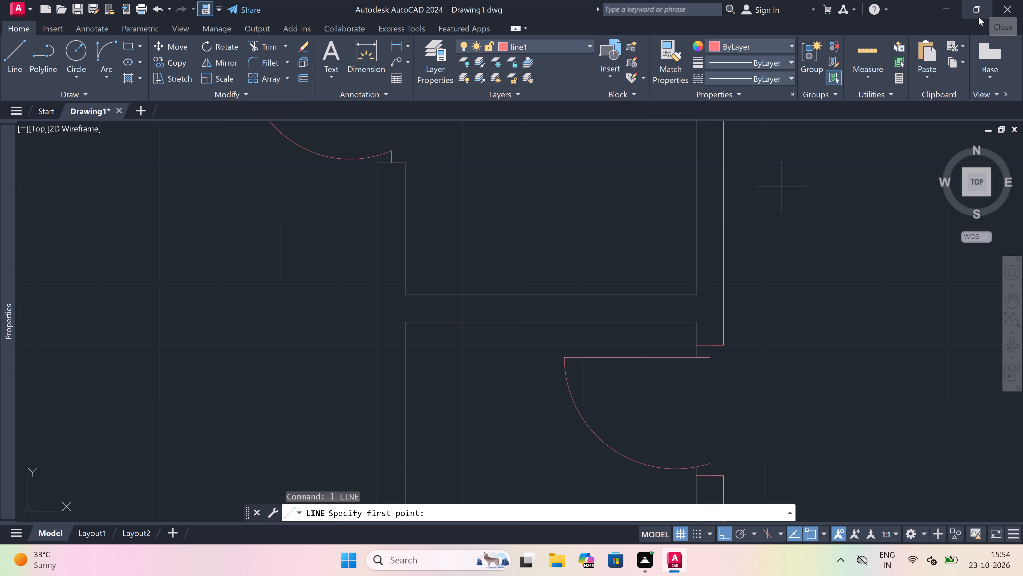
scroll(736, 146, down, 1)
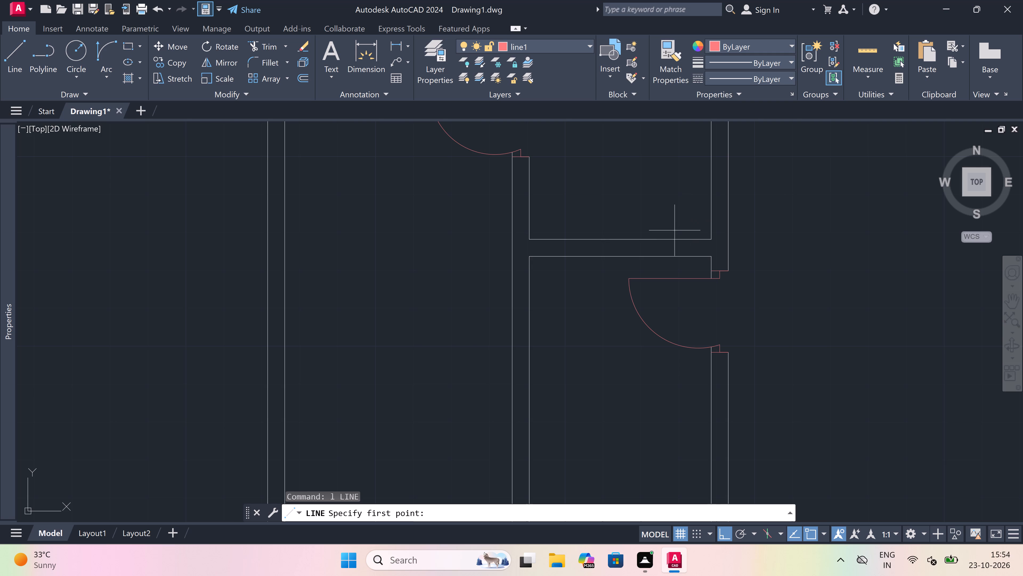
scroll(631, 263, down, 3)
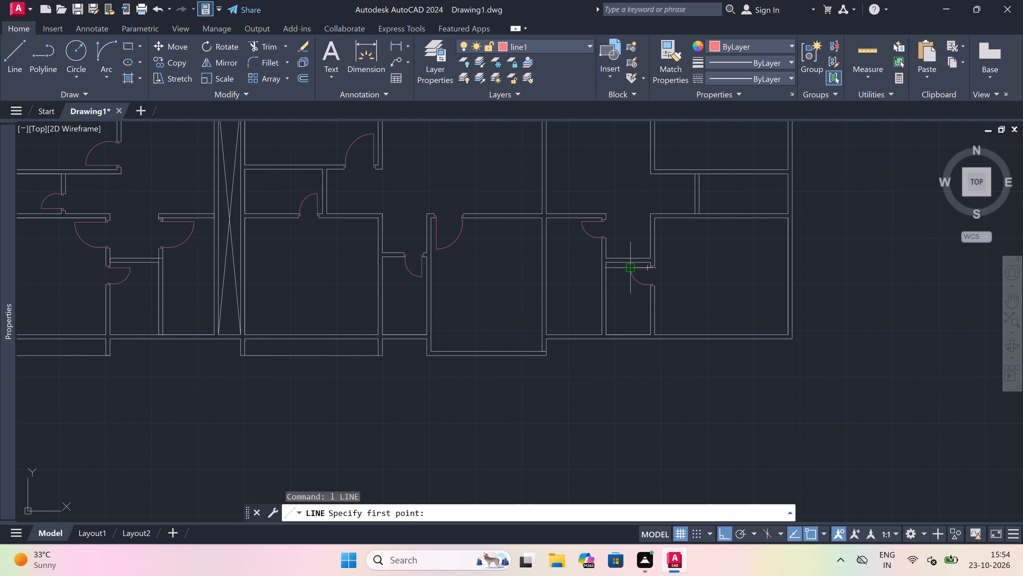
scroll(632, 265, down, 1)
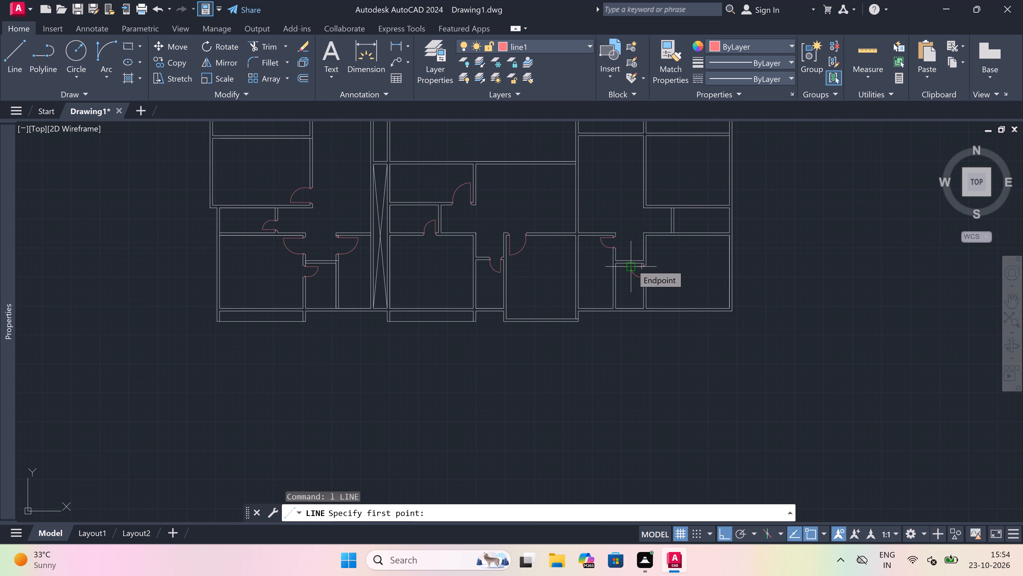
scroll(632, 264, down, 2)
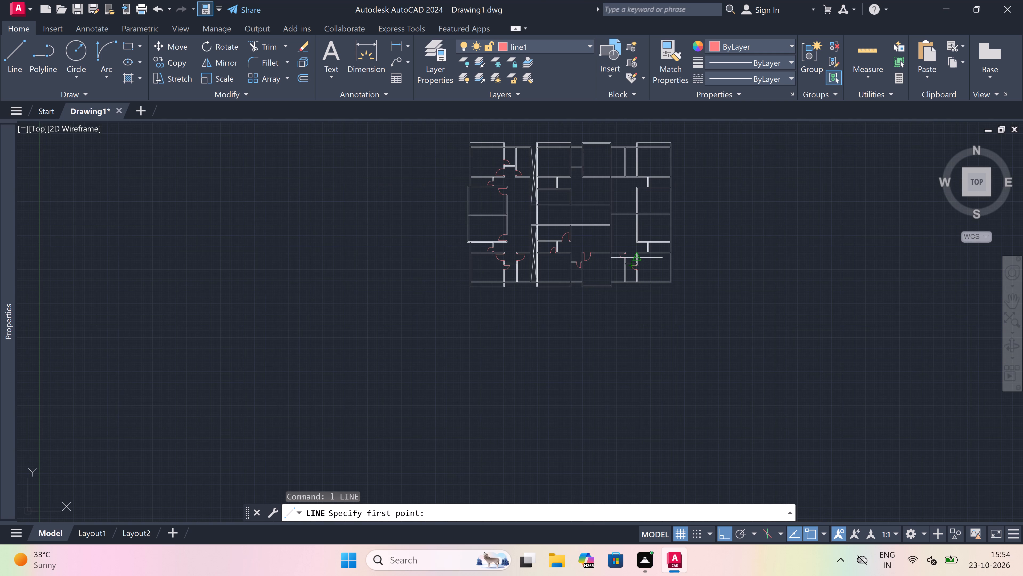
scroll(635, 254, up, 8)
click(642, 265)
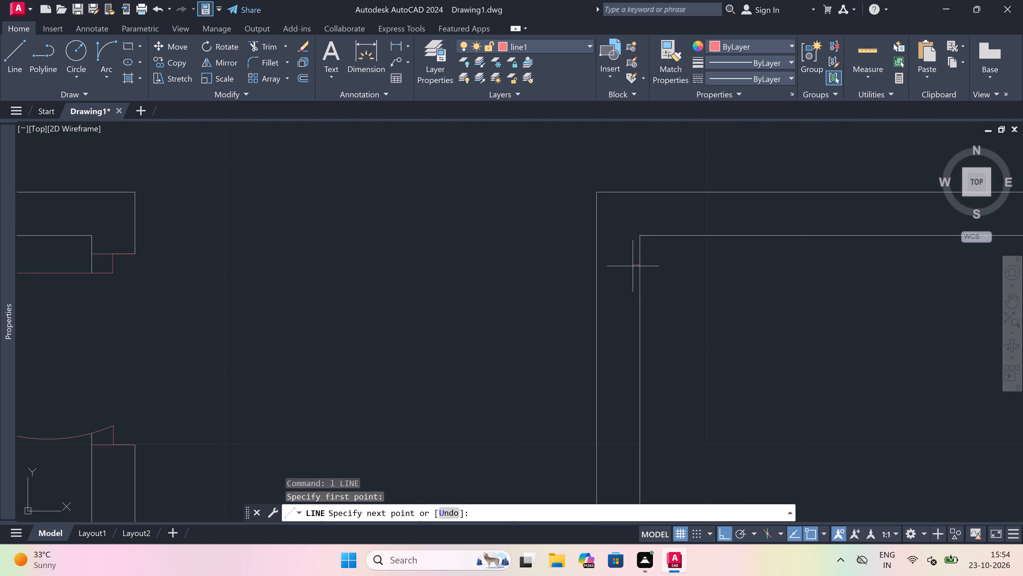
click(599, 263)
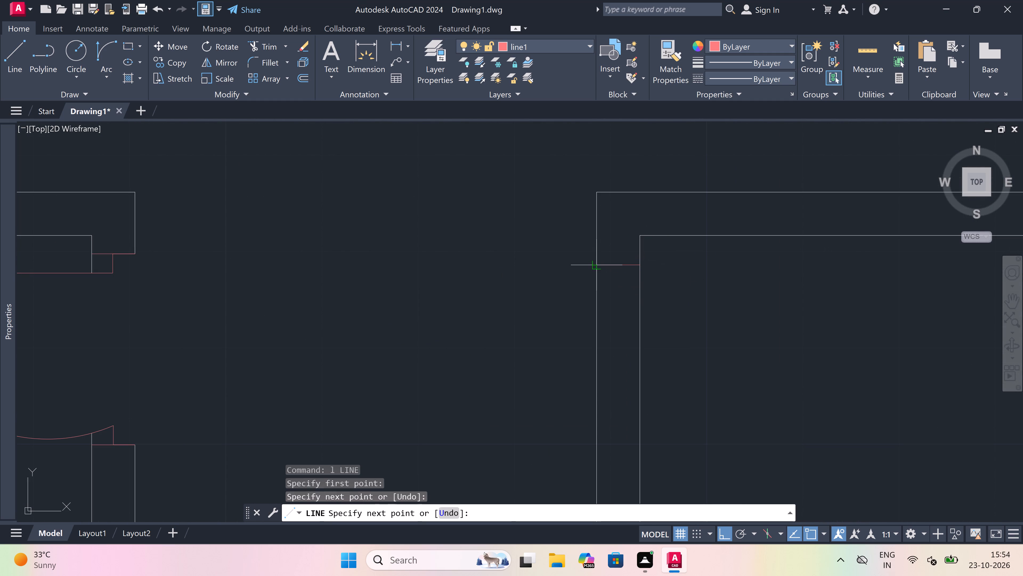
click(615, 264)
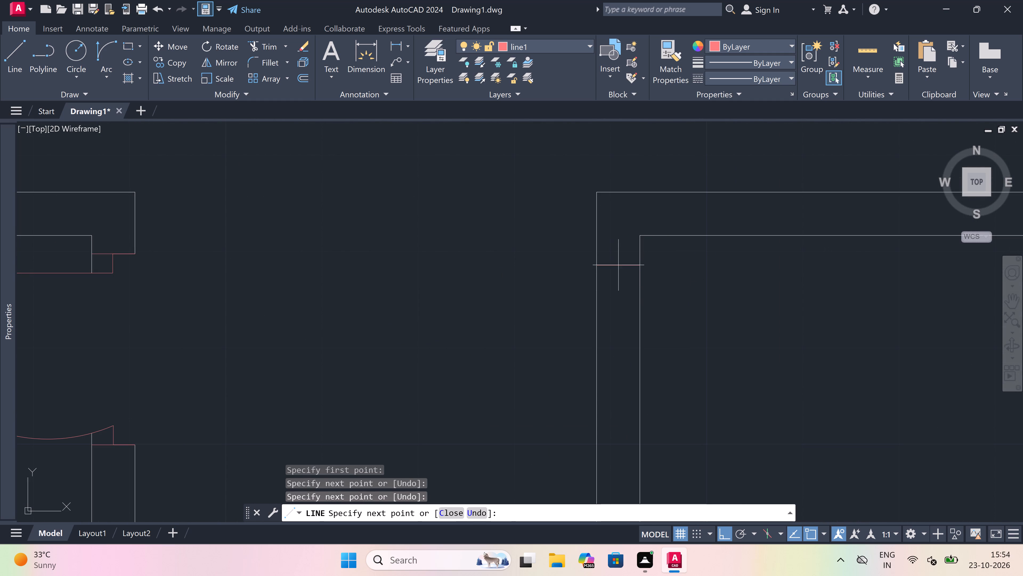
key(2)
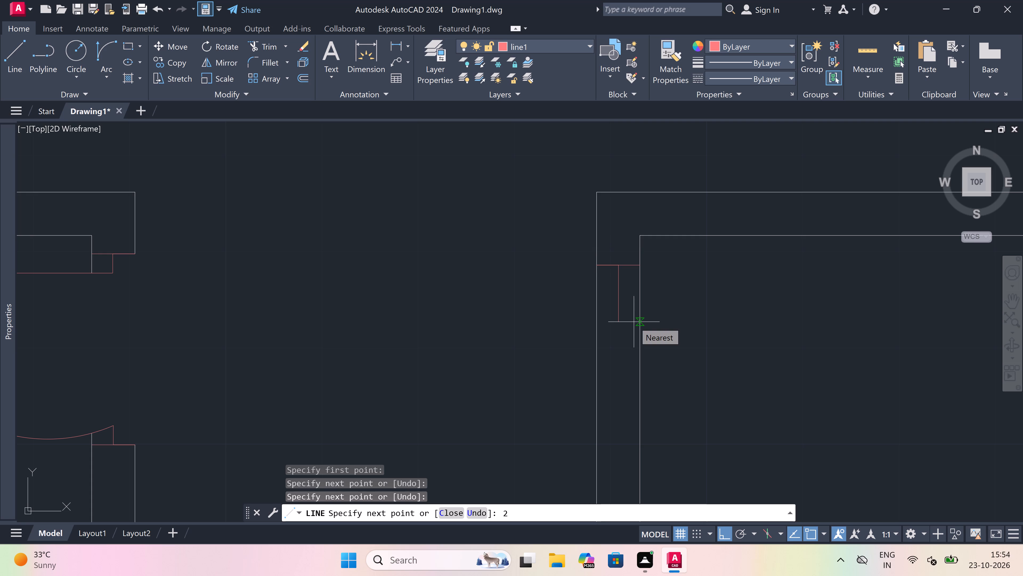
text(")
key(space)
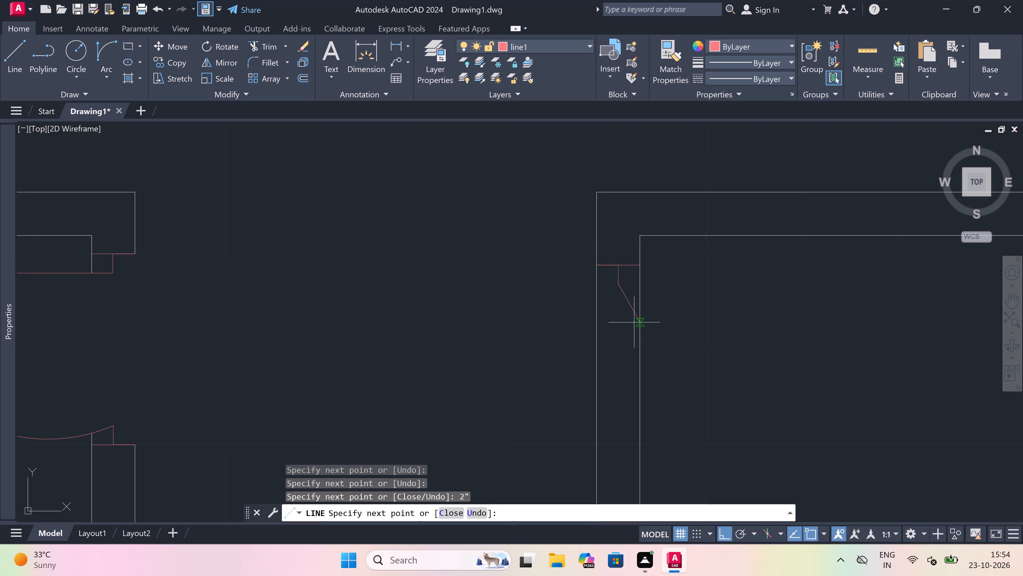
text(3')
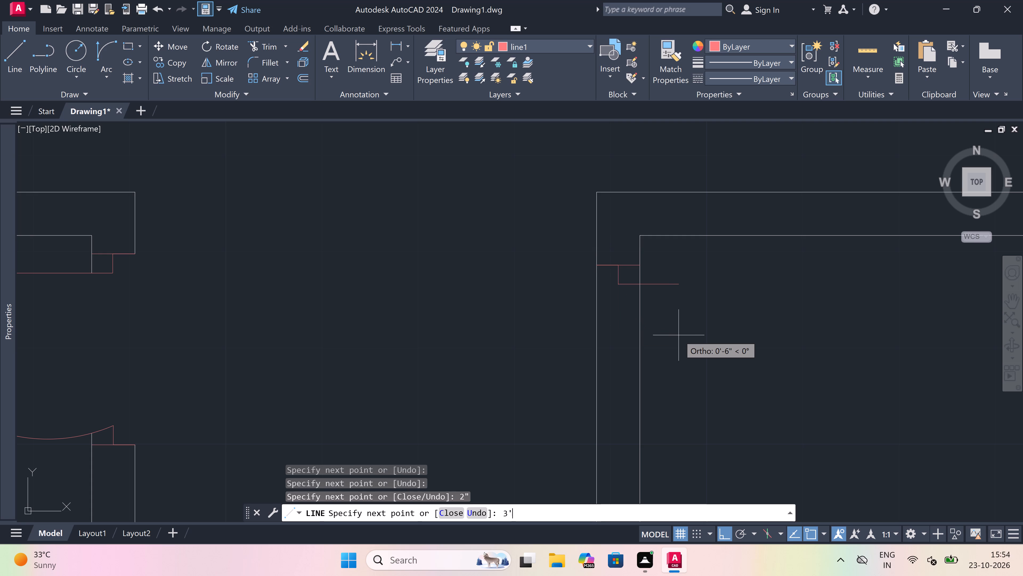
key(space)
key(Escape)
Draw the south jamb line across the same wall, with a 2" stub running north from its midpoint.
key(space)
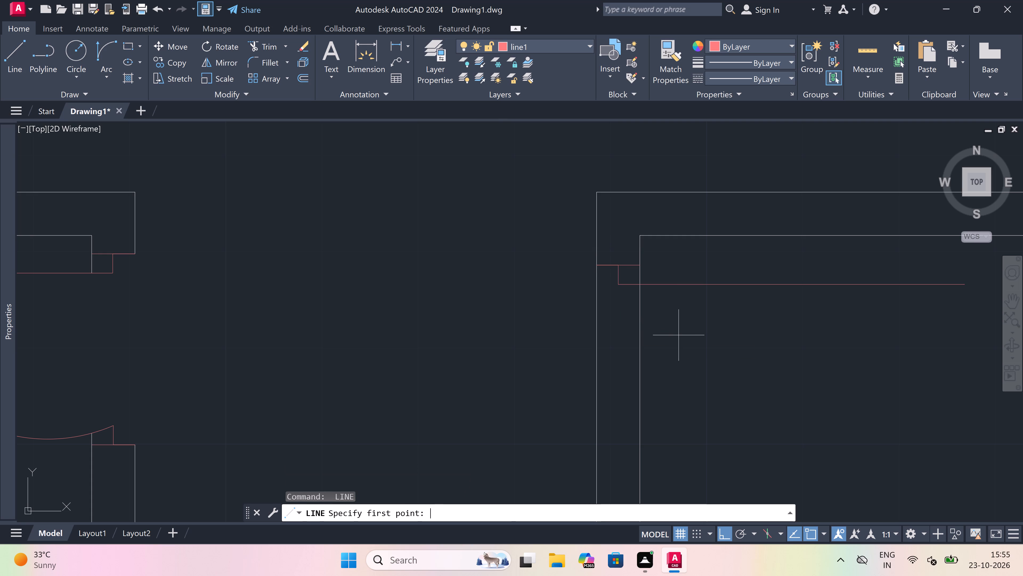
scroll(582, 310, down, 3)
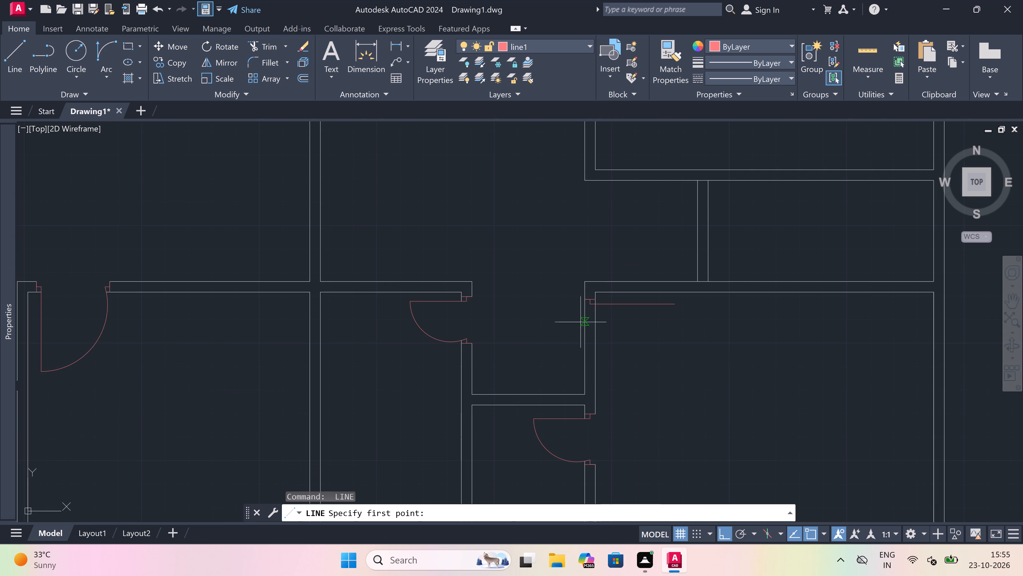
scroll(582, 328, up, 1)
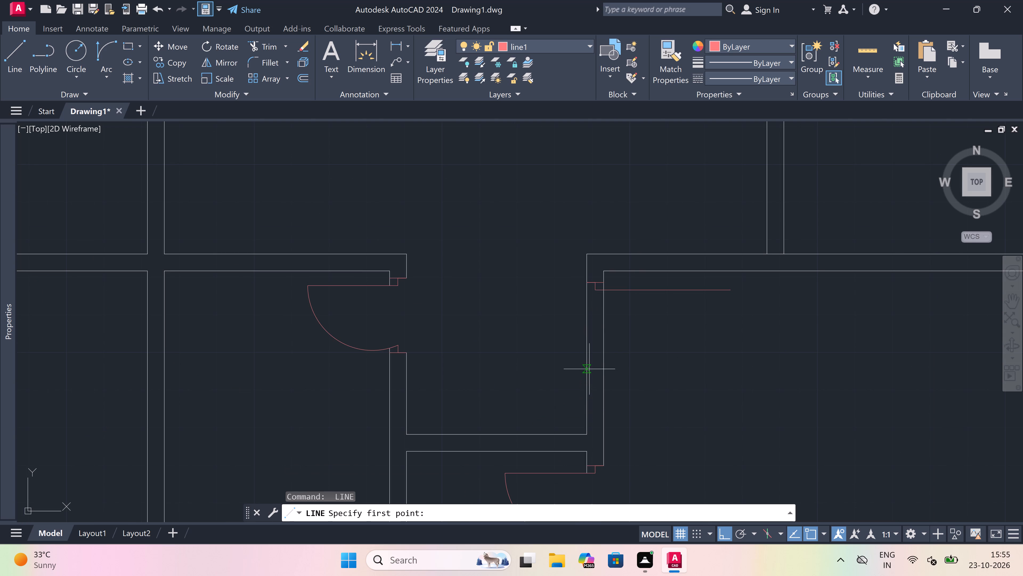
click(586, 392)
click(602, 391)
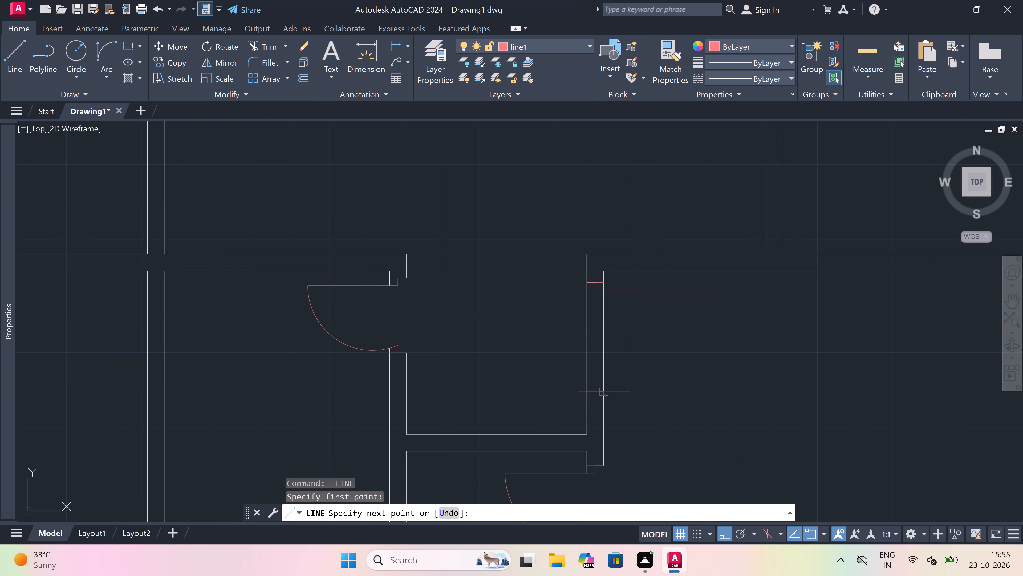
drag(595, 389, 596, 381)
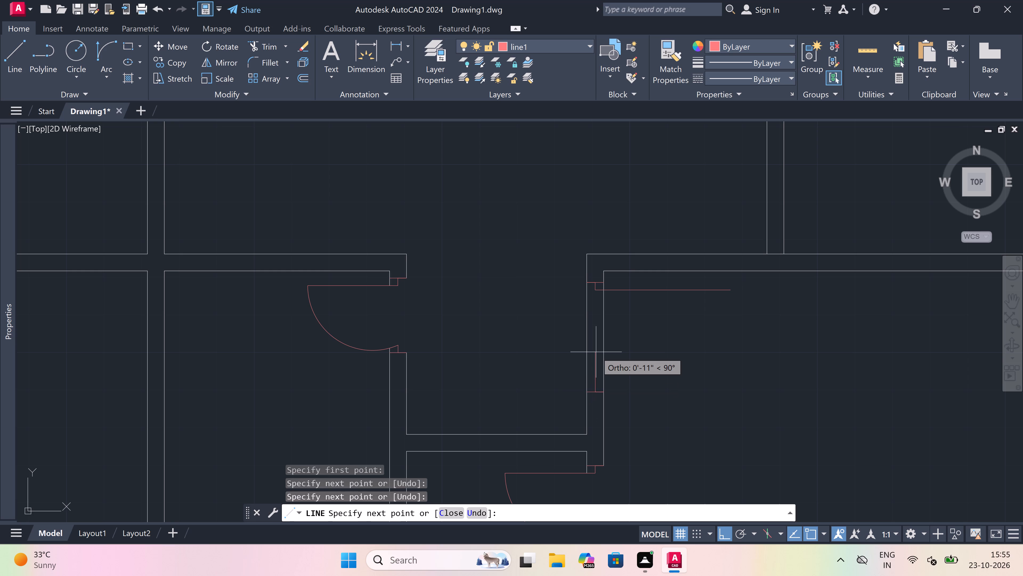
key(2)
text(")
key(space)
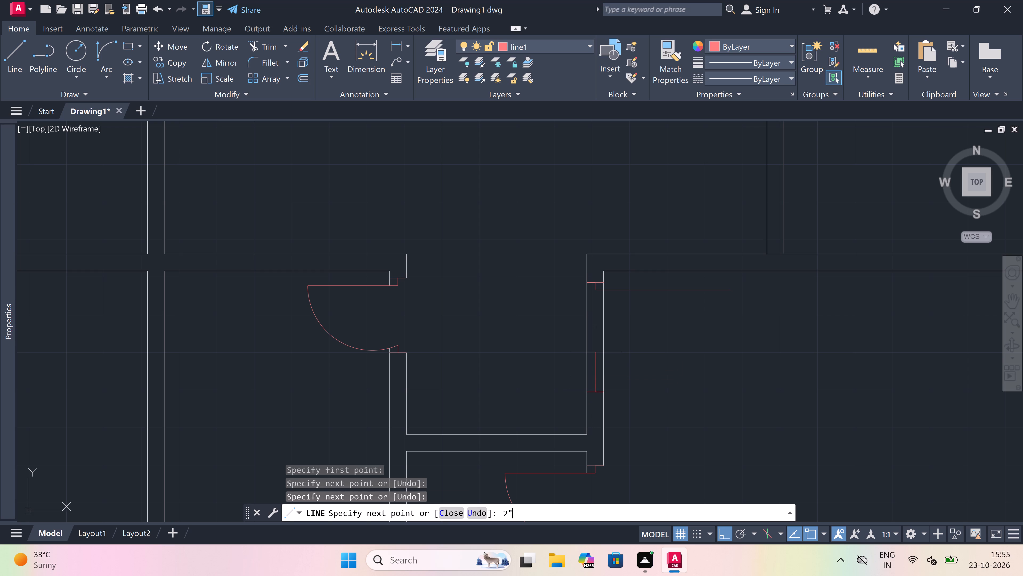
key(Escape)
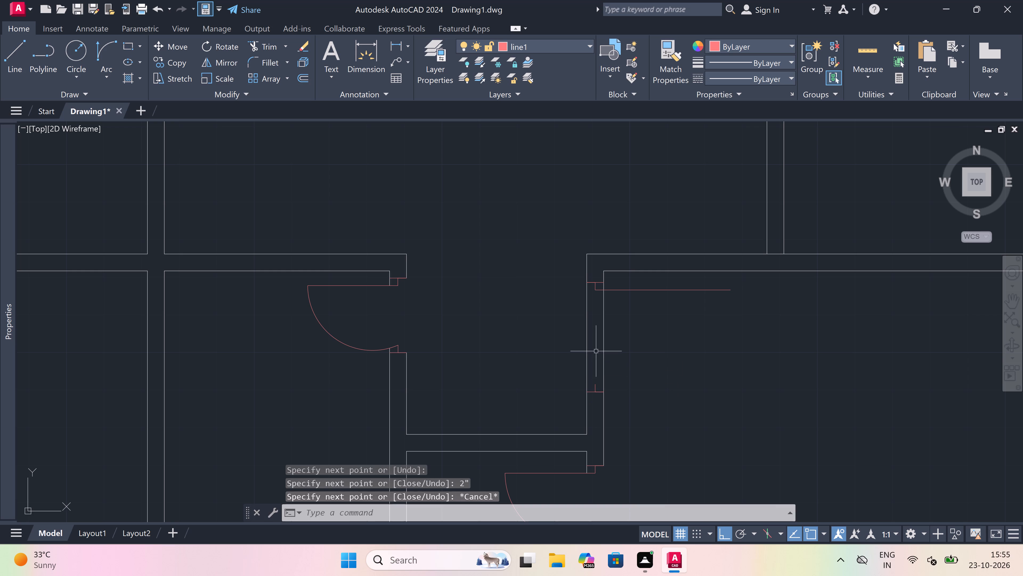
Draw a Start, End, Direction arc from the free end of the 3' leaf to the south jamb's stub, starting southward.
drag(103, 45, 117, 45)
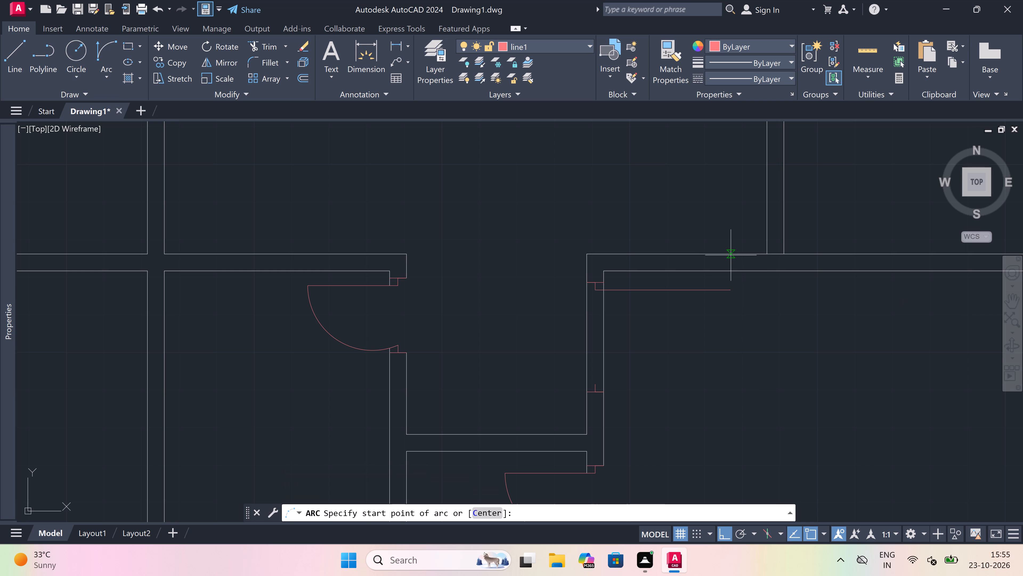
click(732, 291)
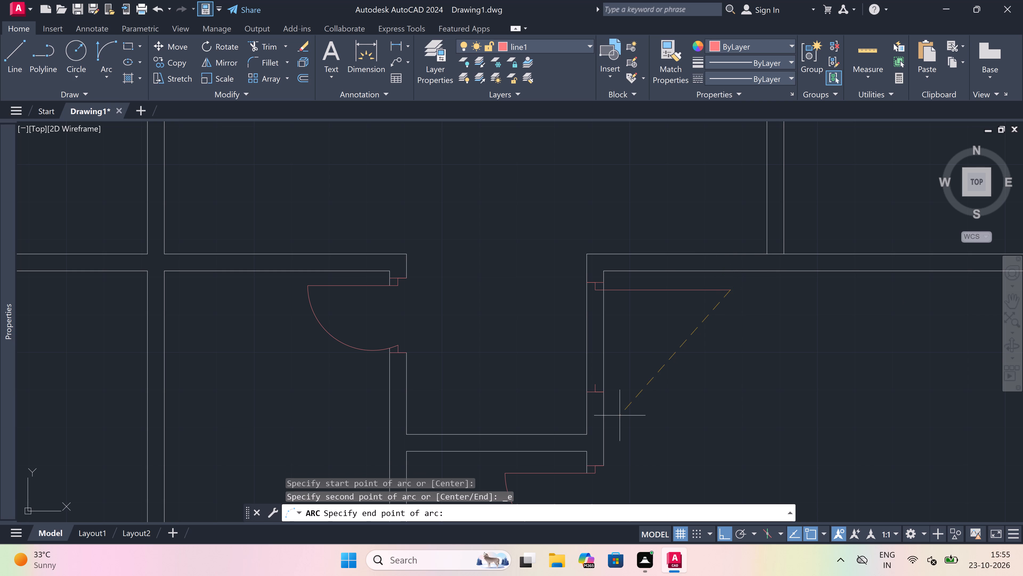
click(591, 381)
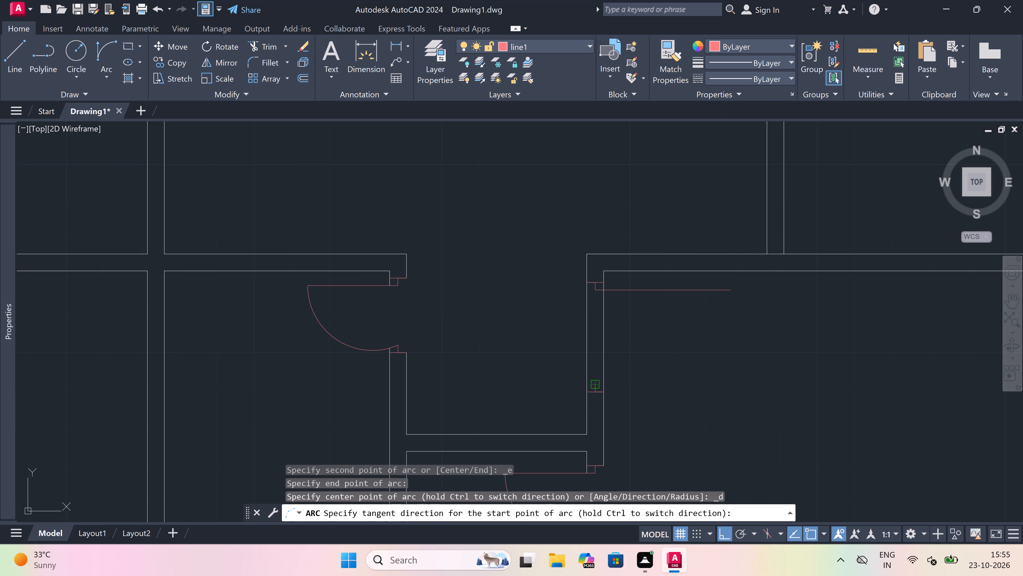
click(750, 400)
Trim both wall lines across the opening of the new 3' door.
text(tr)
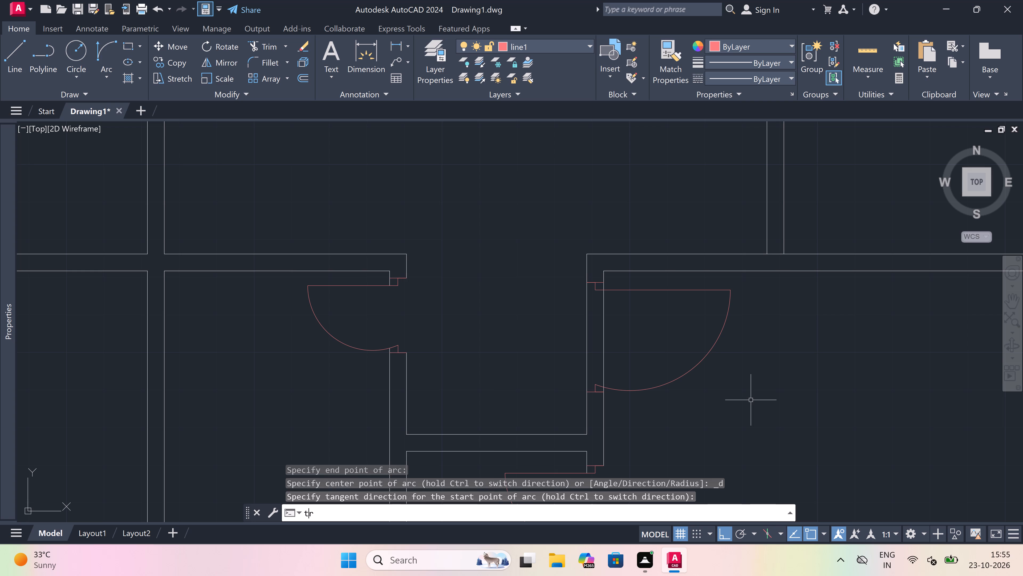
key(space)
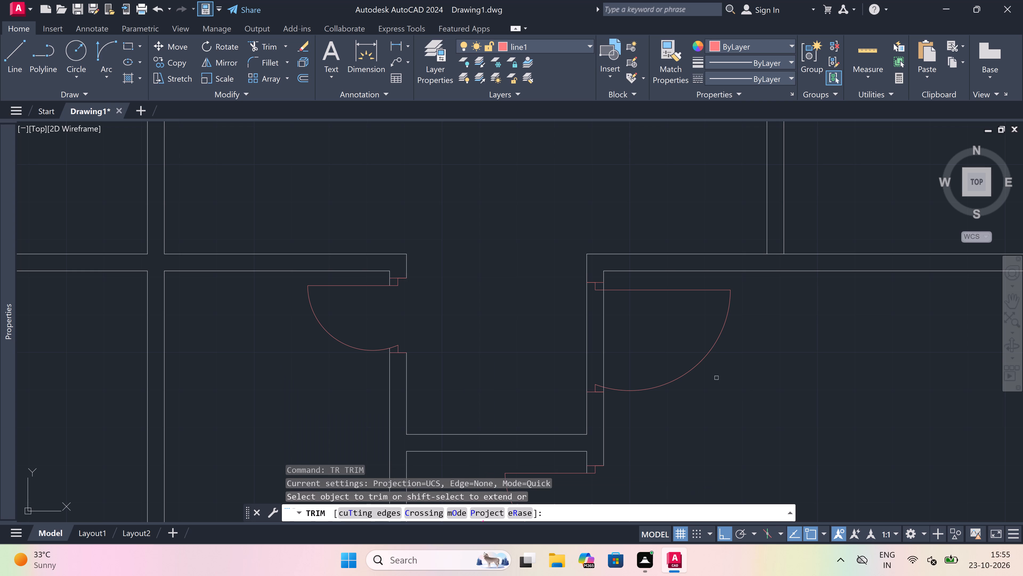
click(608, 331)
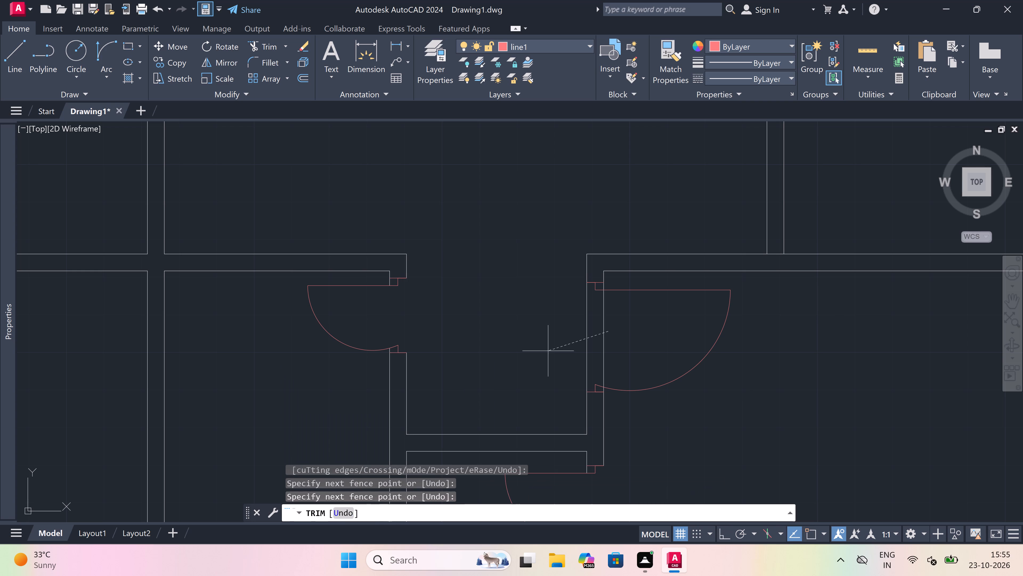
click(548, 350)
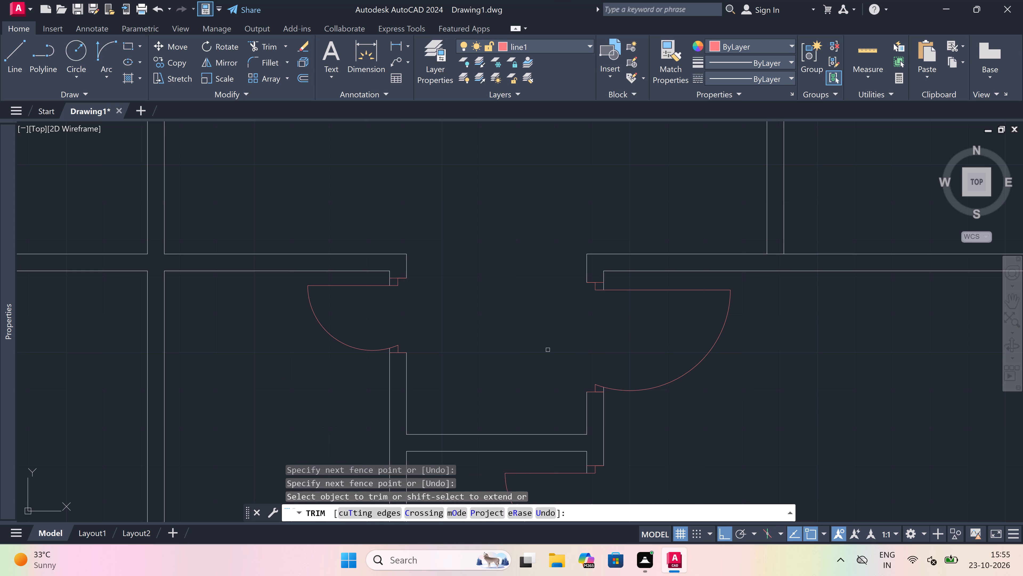
key(Escape)
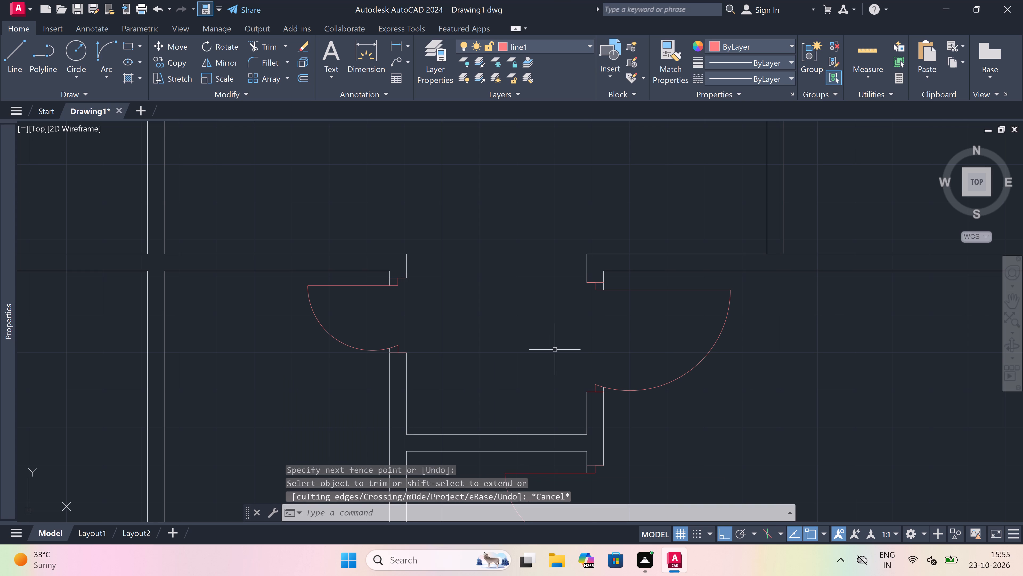
Draw a south jamb line across the short partition wall north of the southeastern corner room, with a 2" stub north and a 2' leaf east.
scroll(573, 350, down, 2)
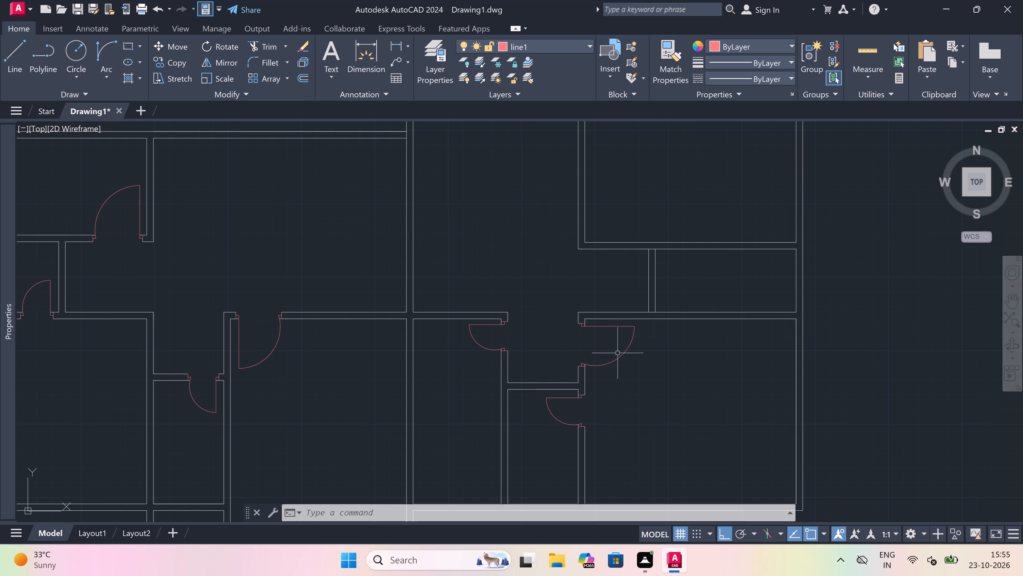
scroll(618, 353, down, 2)
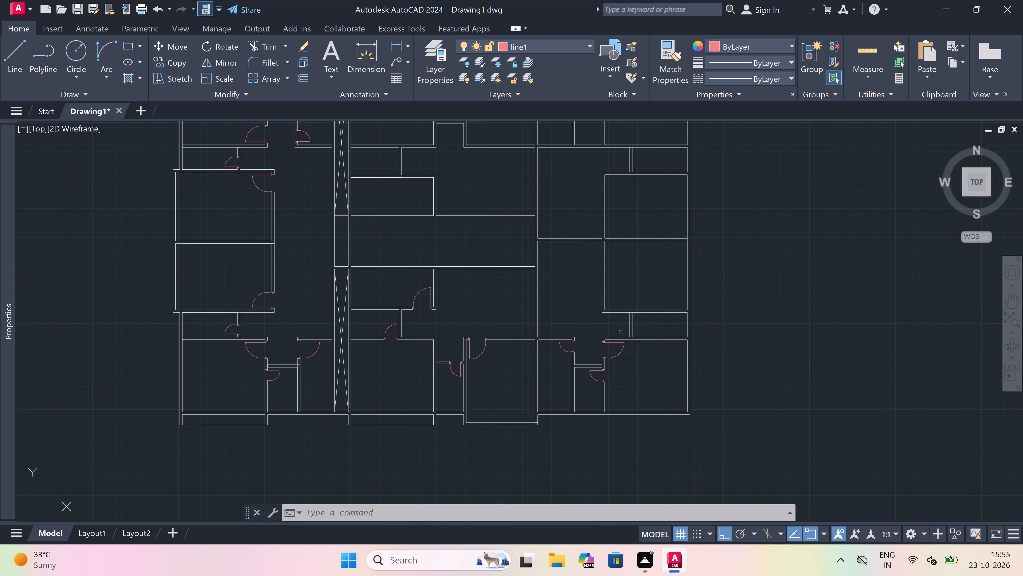
scroll(629, 331, up, 3)
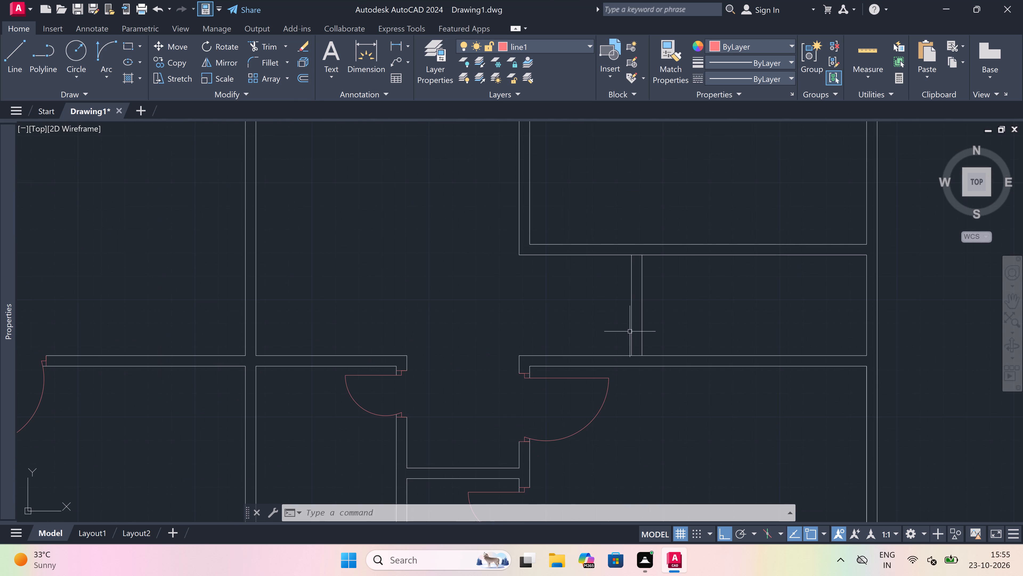
scroll(648, 333, up, 2)
key(space)
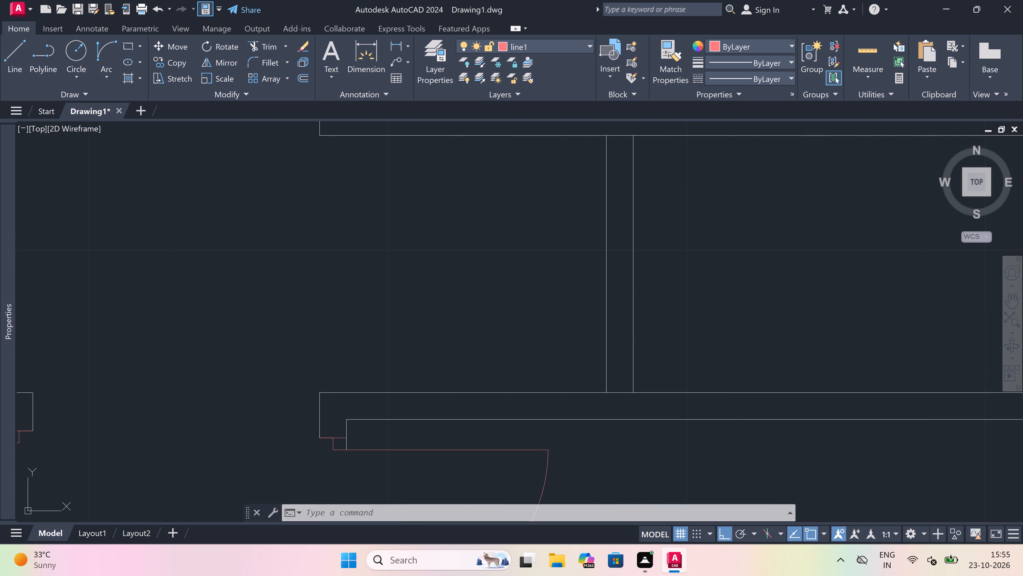
key(Escape)
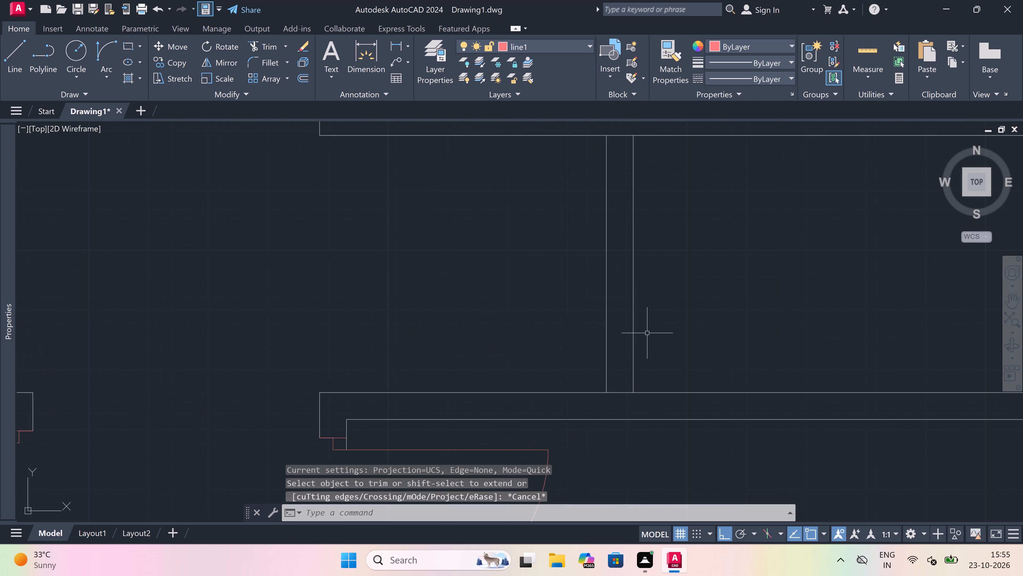
text(l)
key(space)
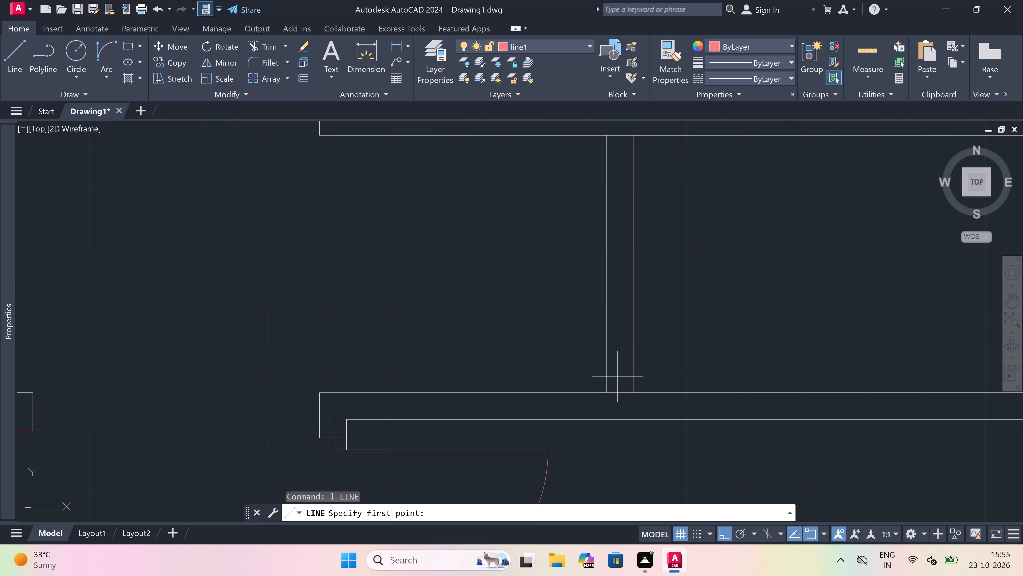
drag(607, 368, 625, 364)
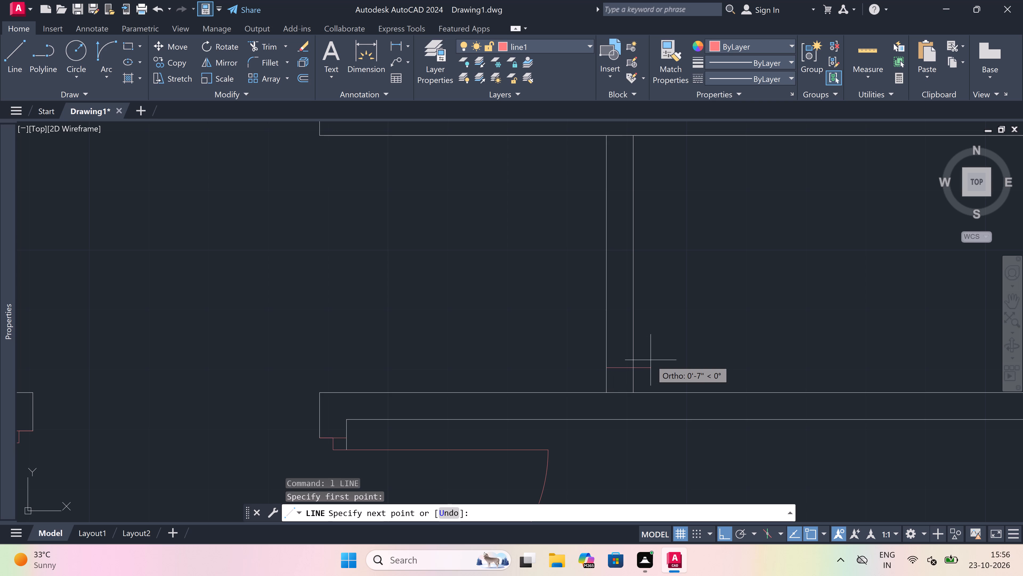
click(637, 364)
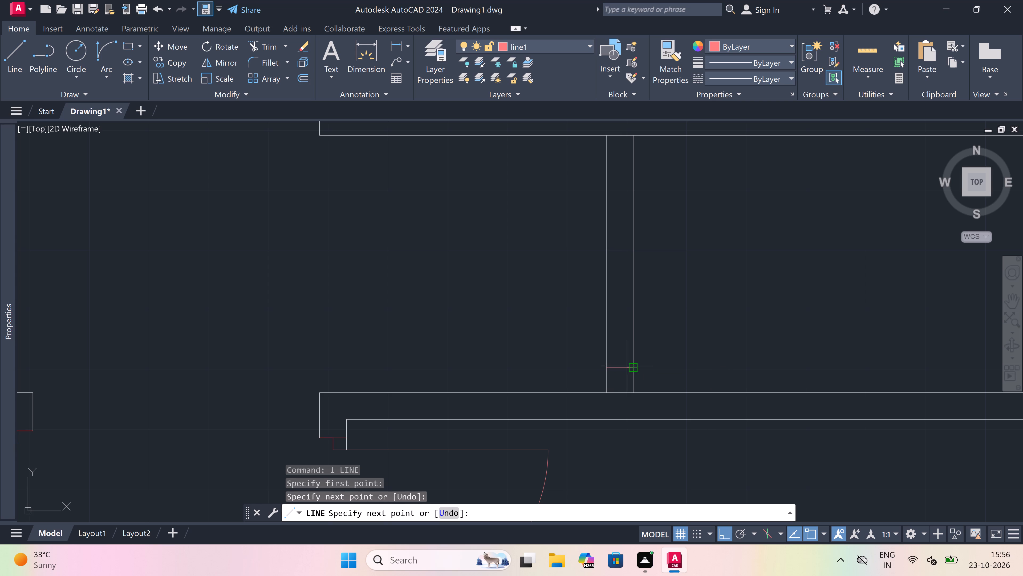
drag(624, 367, 623, 362)
key(2)
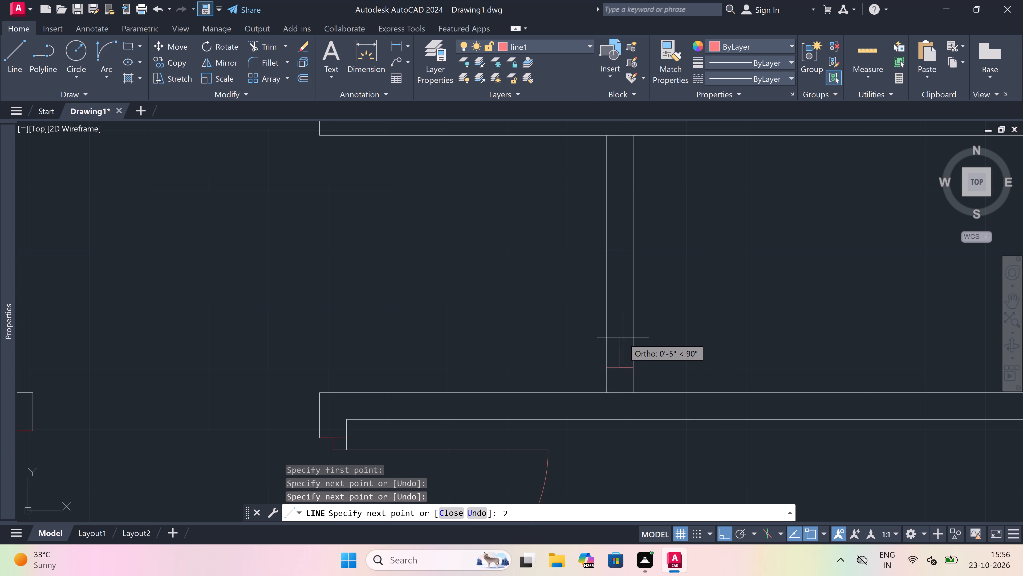
text(")
key(space)
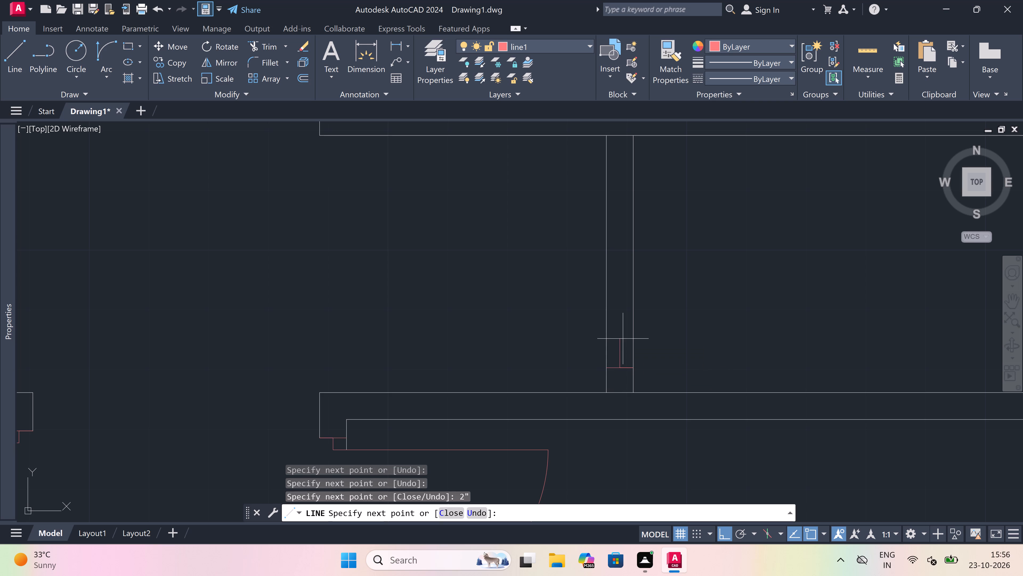
text(2')
key(space)
key(Escape)
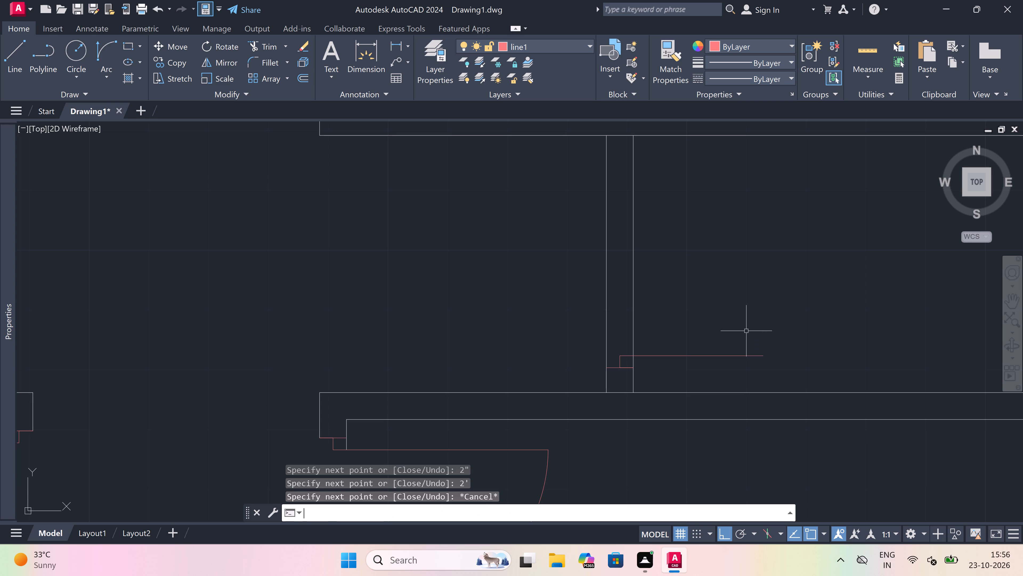
Draw the north jamb line across the same partition wall, with a 2" stub running south from its midpoint.
key(space)
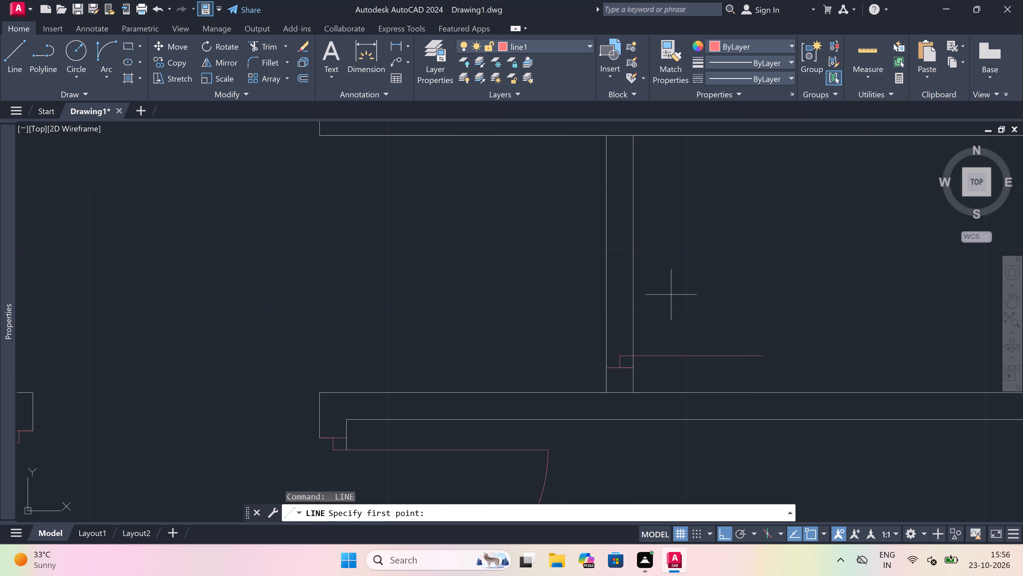
click(604, 248)
click(630, 249)
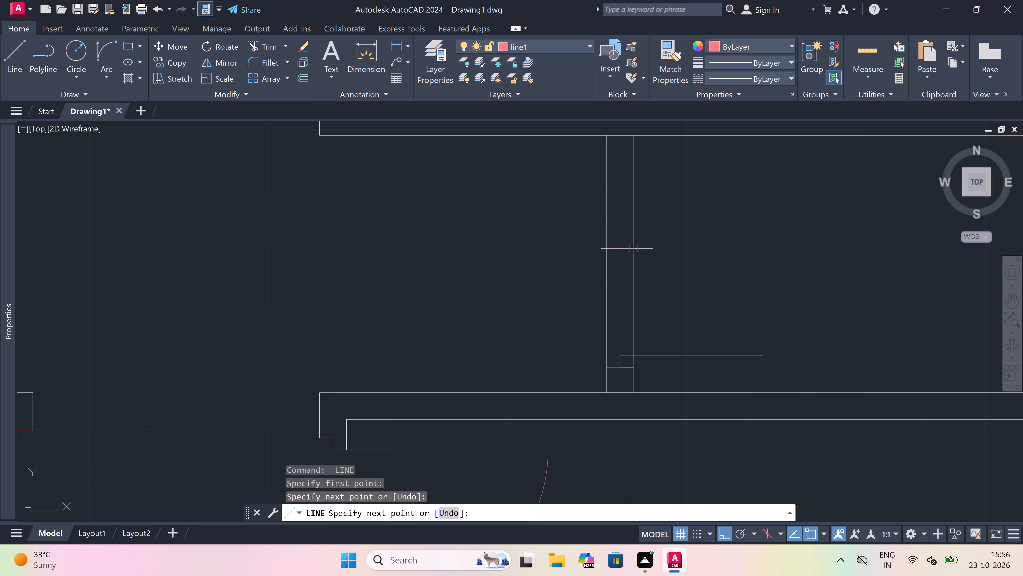
click(620, 247)
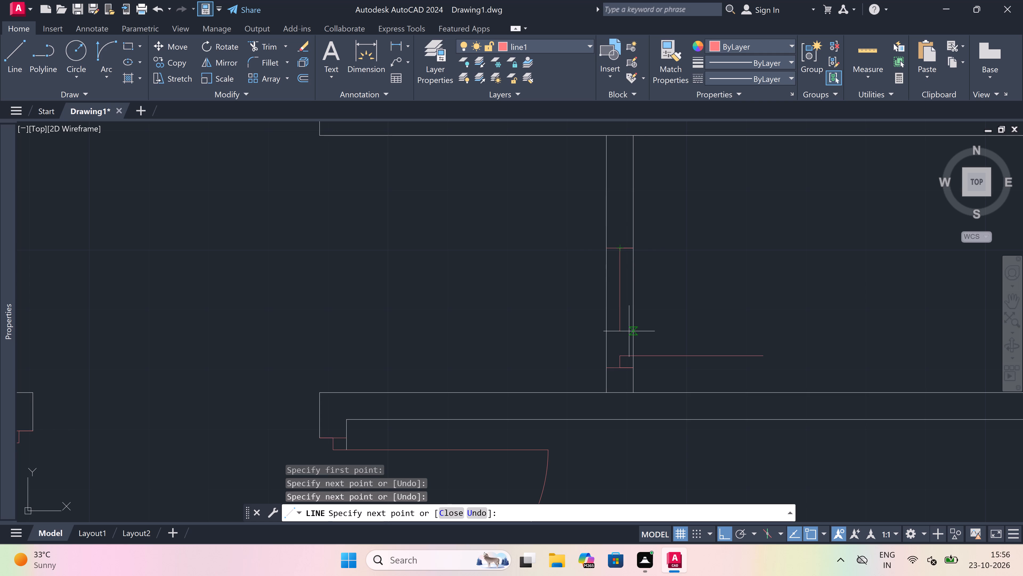
key(2)
text(")
key(space)
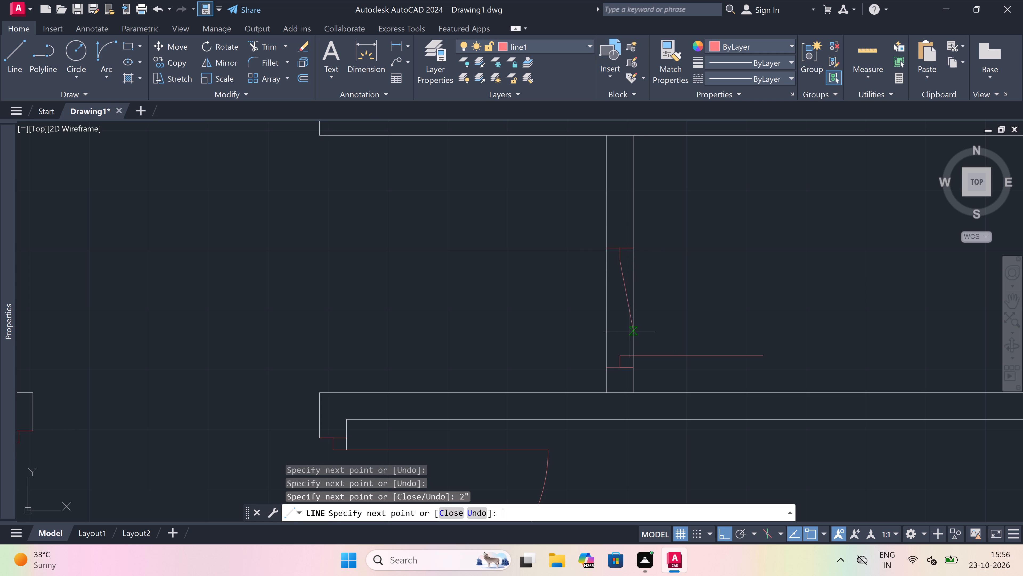
key(Escape)
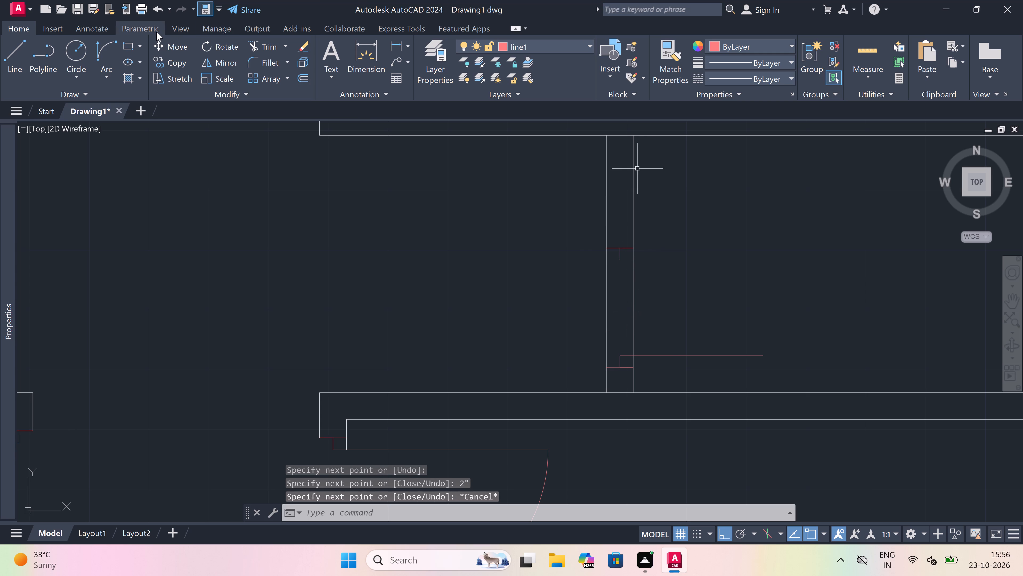
Draw a Start, End, Direction arc from the free end of the 2' leaf to the north jamb's stub, starting northward.
click(114, 53)
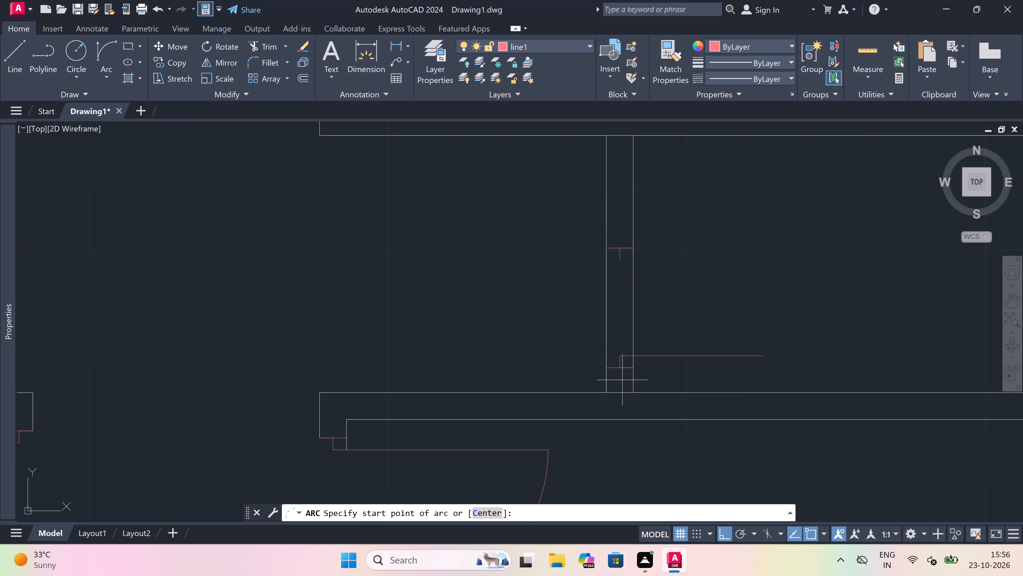
drag(764, 355, 761, 350)
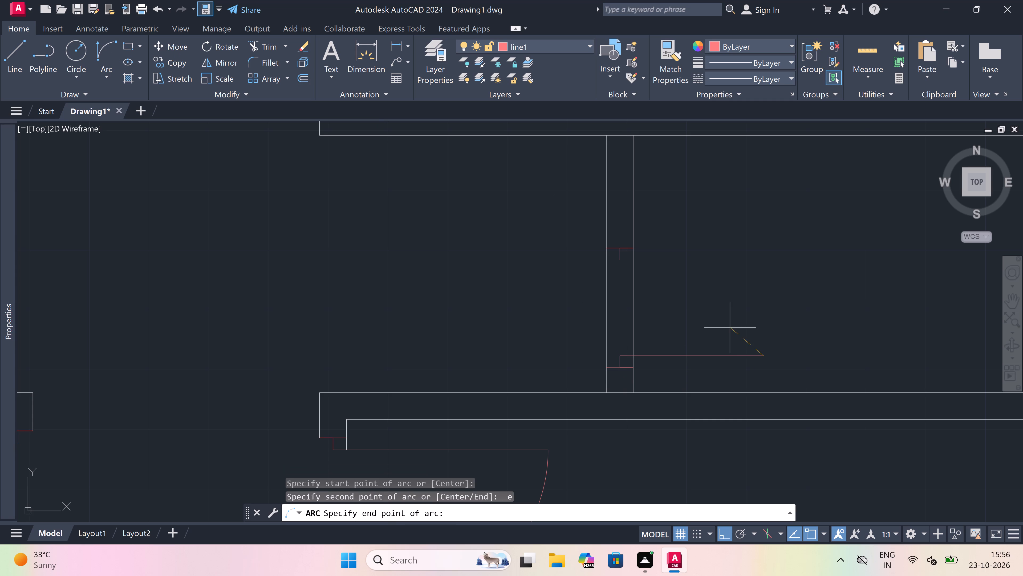
click(618, 262)
click(708, 238)
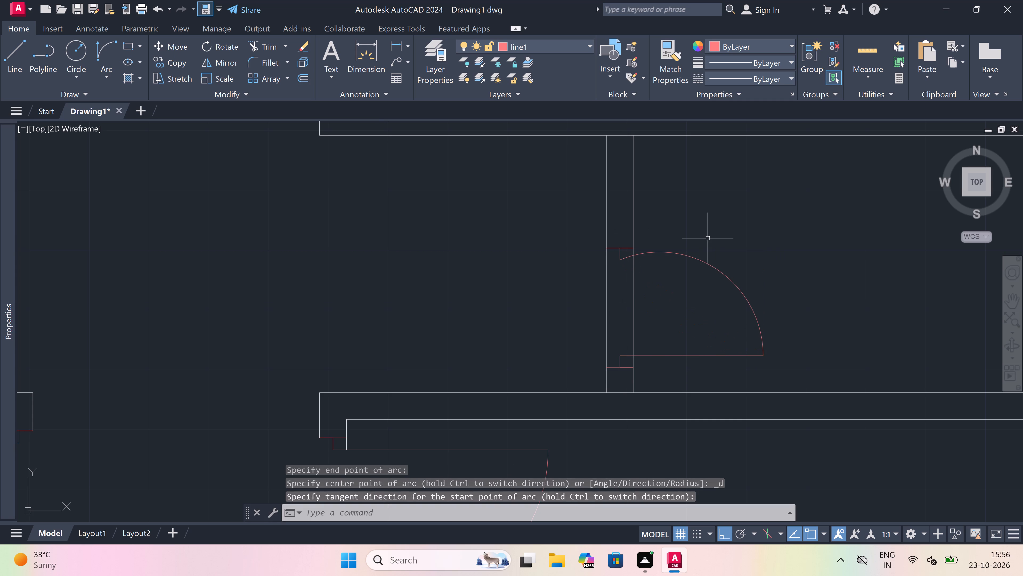
Trim both partition wall lines across the opening of the new 2' door.
text(tr)
key(space)
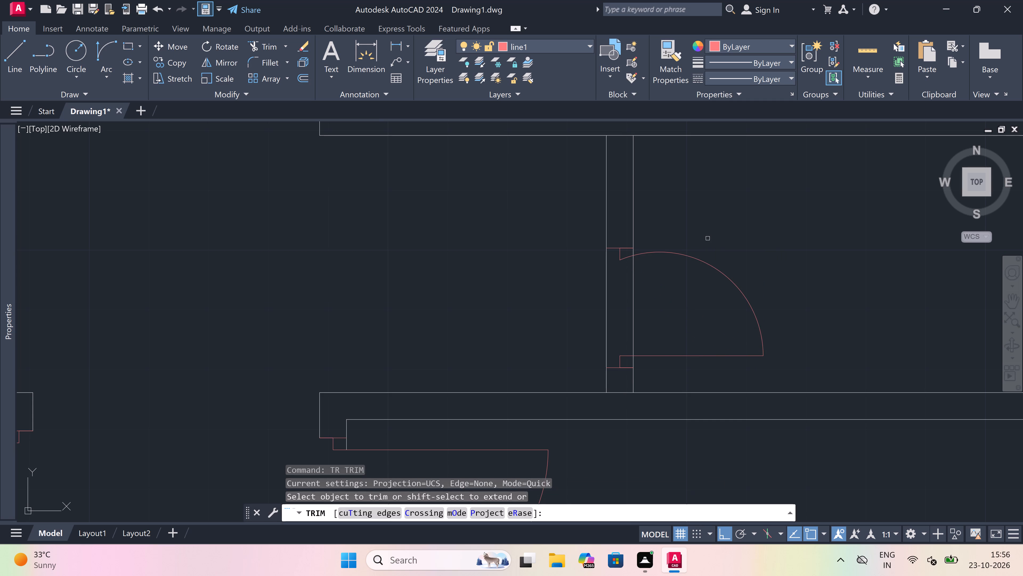
drag(657, 300, 644, 300)
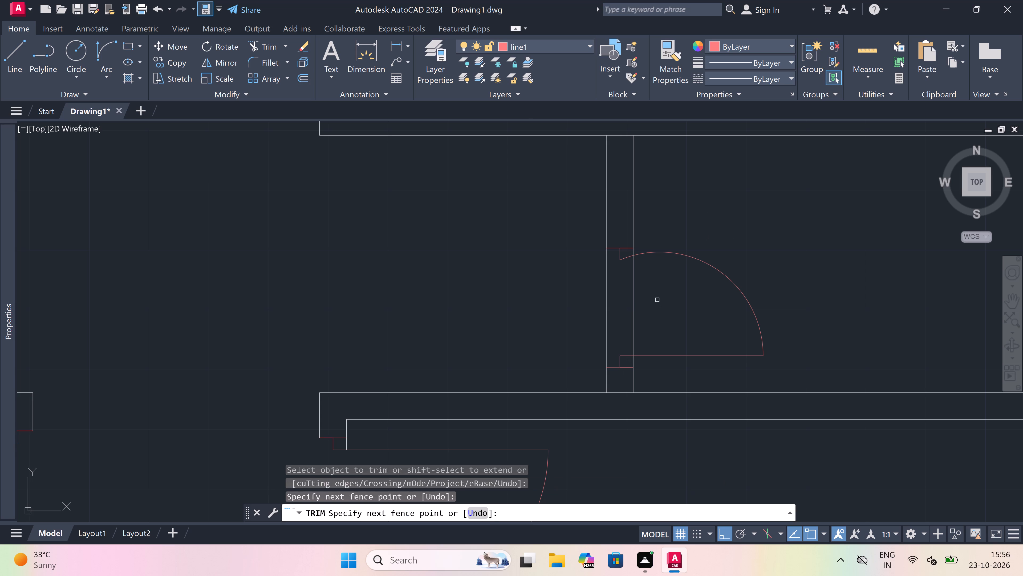
click(494, 326)
key(Escape)
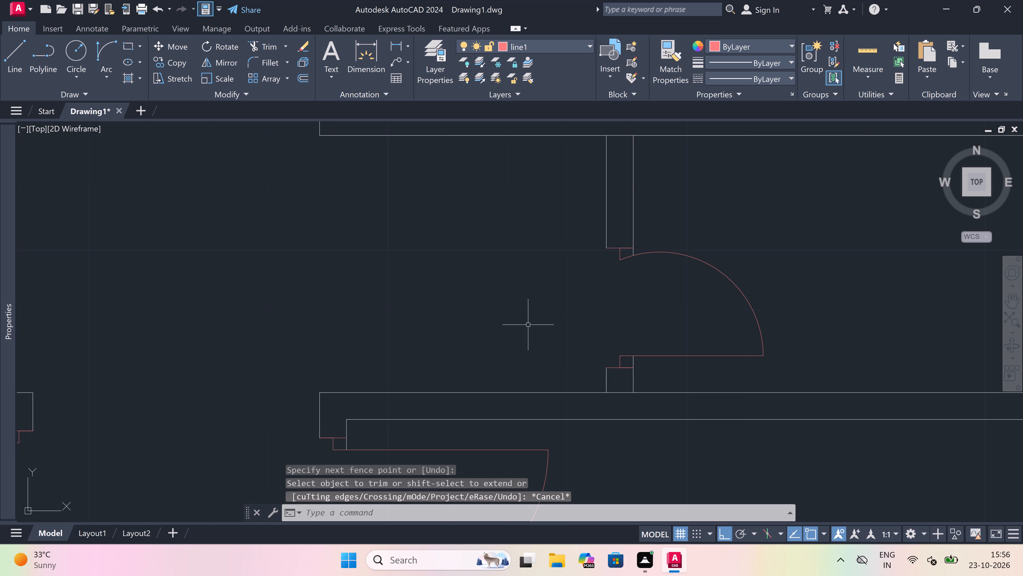
Draw a south jamb line near the south end of the next room north's west wall, with a 2" stub north and a 3' leaf east.
text(l)
key(space)
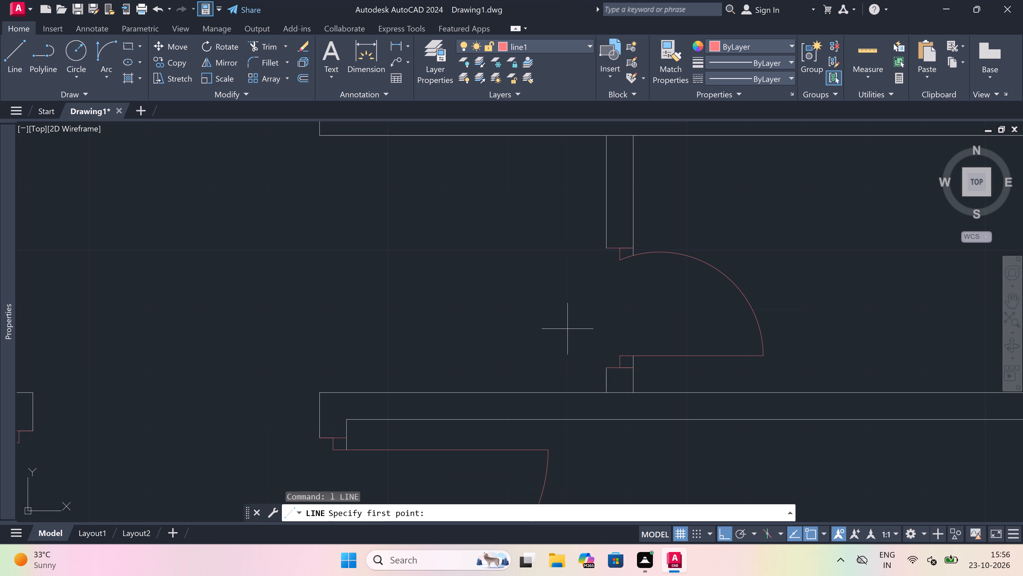
scroll(573, 330, down, 5)
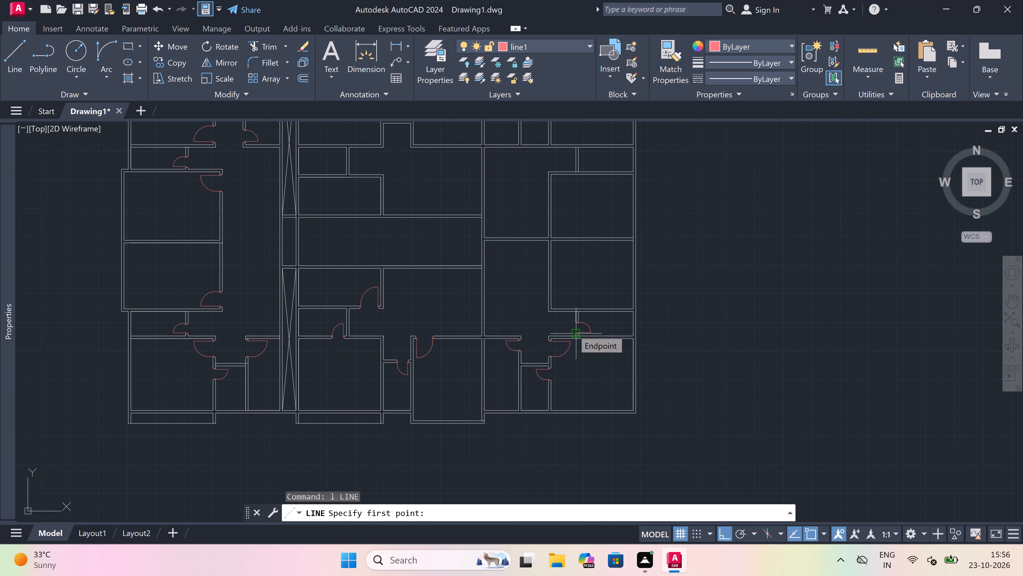
scroll(543, 278, up, 1)
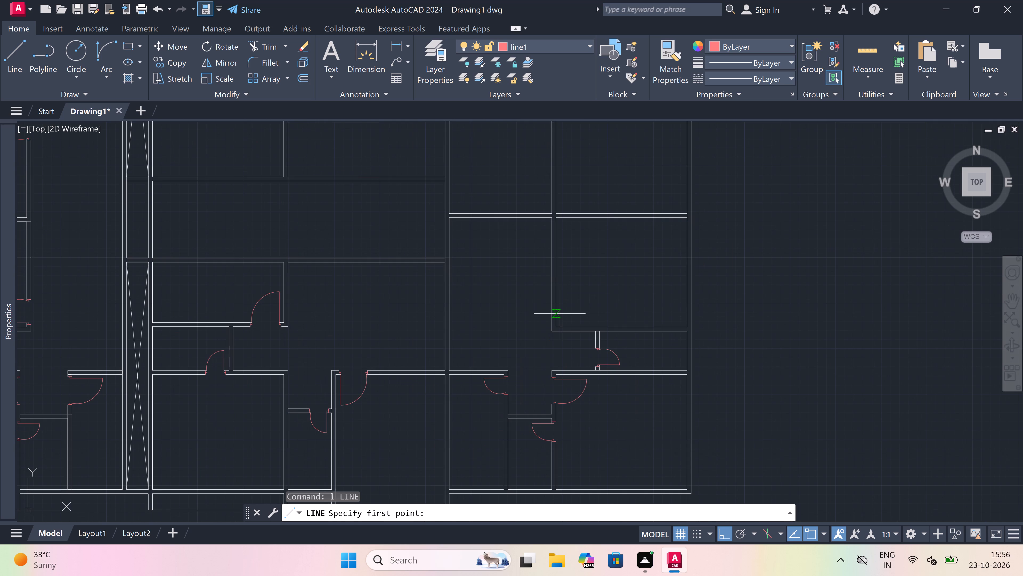
scroll(559, 318, up, 4)
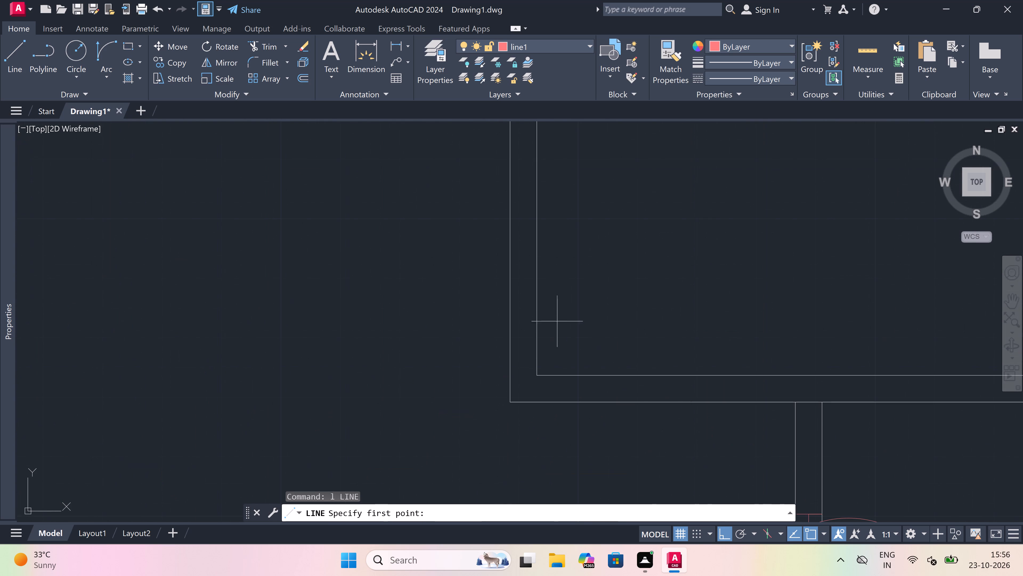
drag(537, 357, 532, 358)
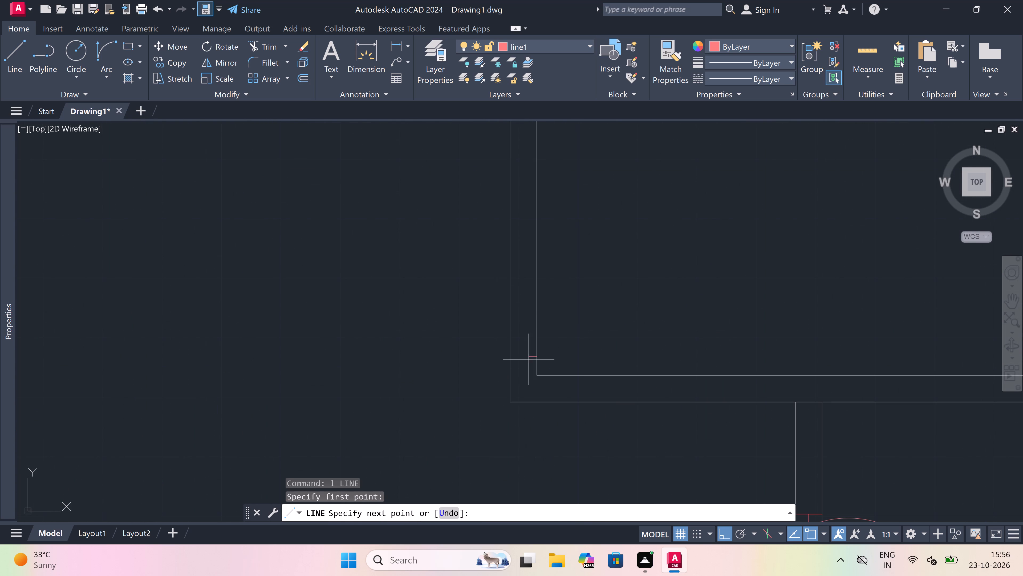
click(506, 355)
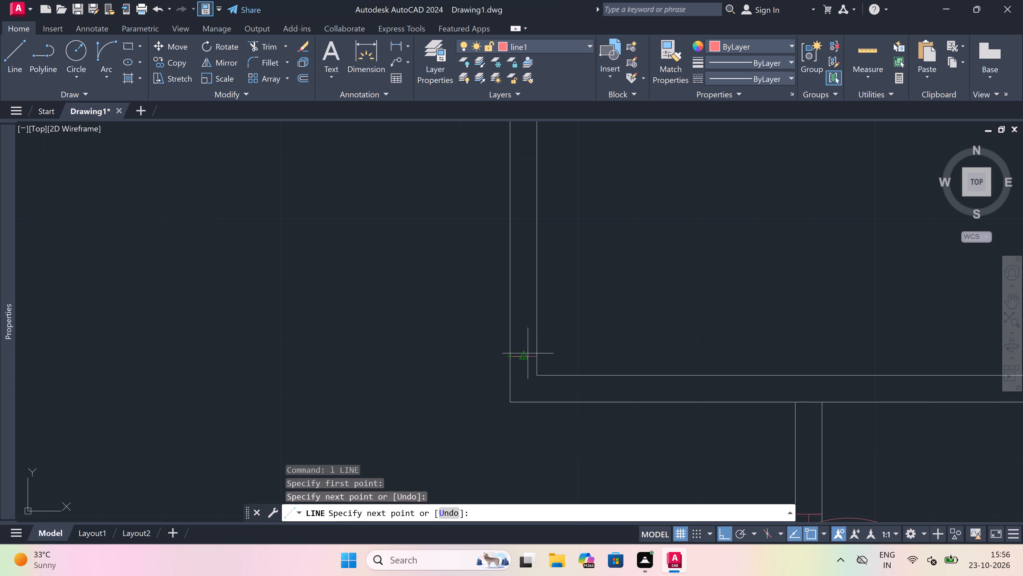
drag(525, 357, 525, 353)
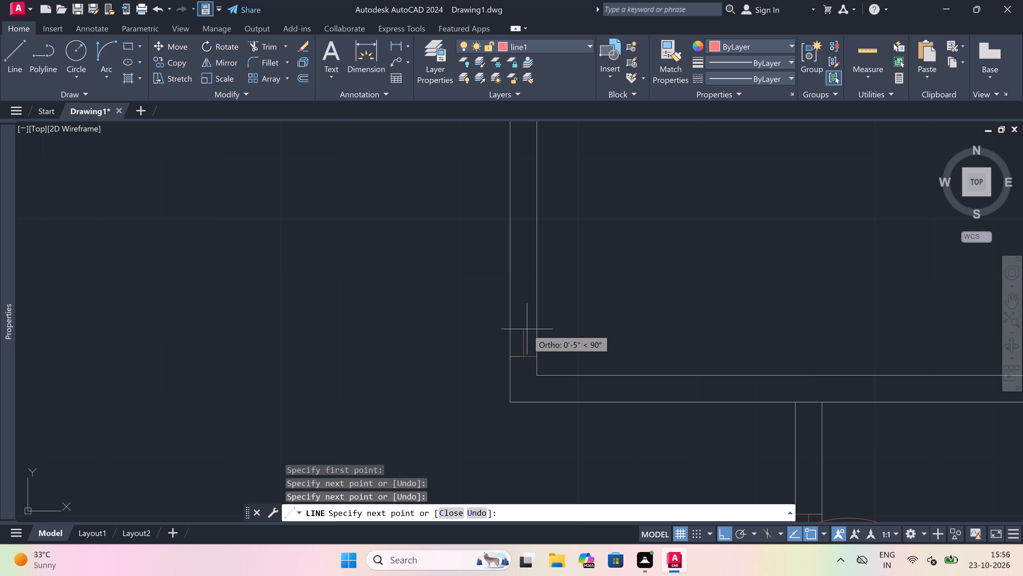
key(2)
text(")
key(space)
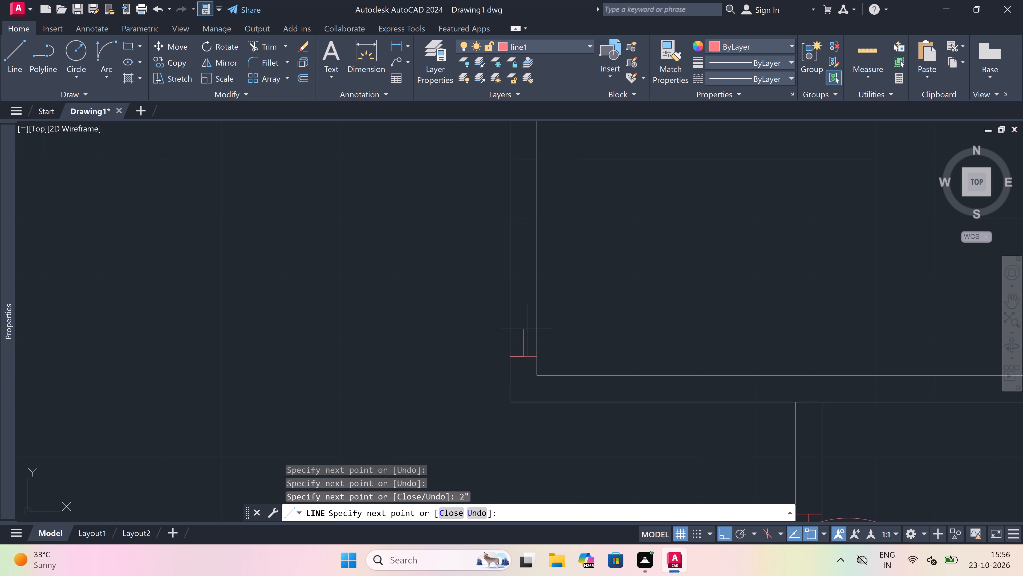
key(3)
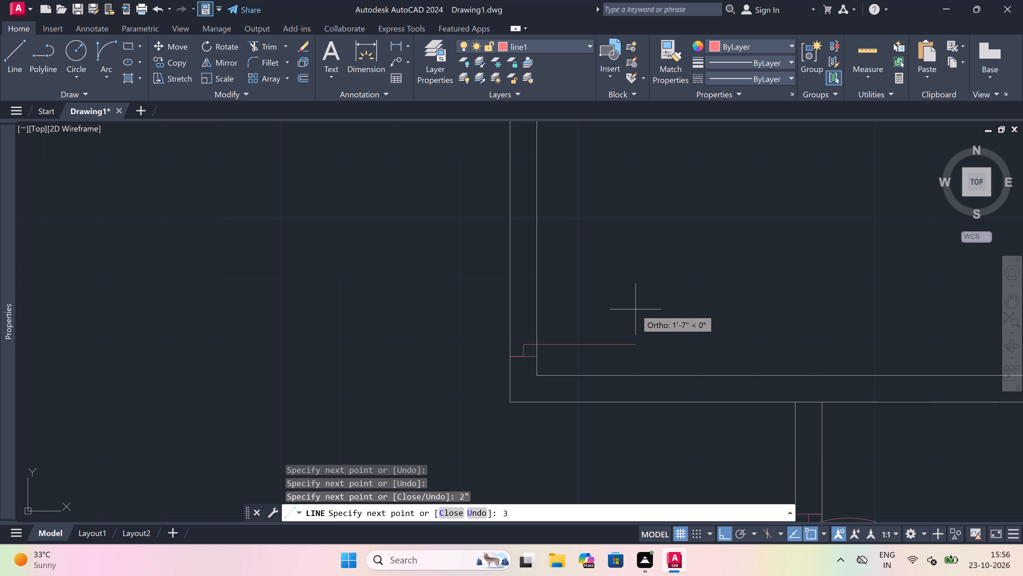
text(')
key(space)
key(Escape)
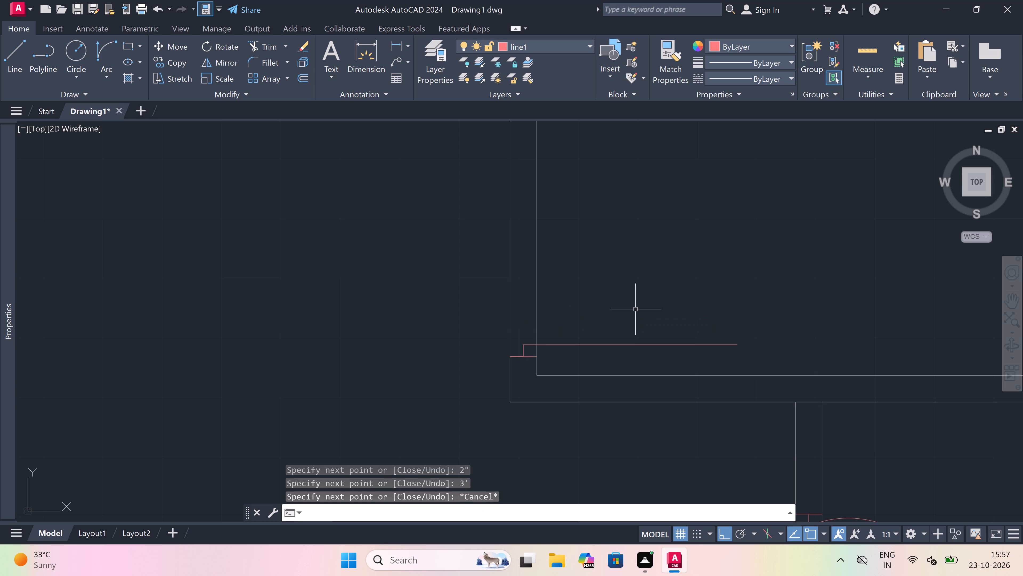
Draw the north jamb line across the same west wall above the 3' leaf, with a 2" stub running south from its midpoint.
key(space)
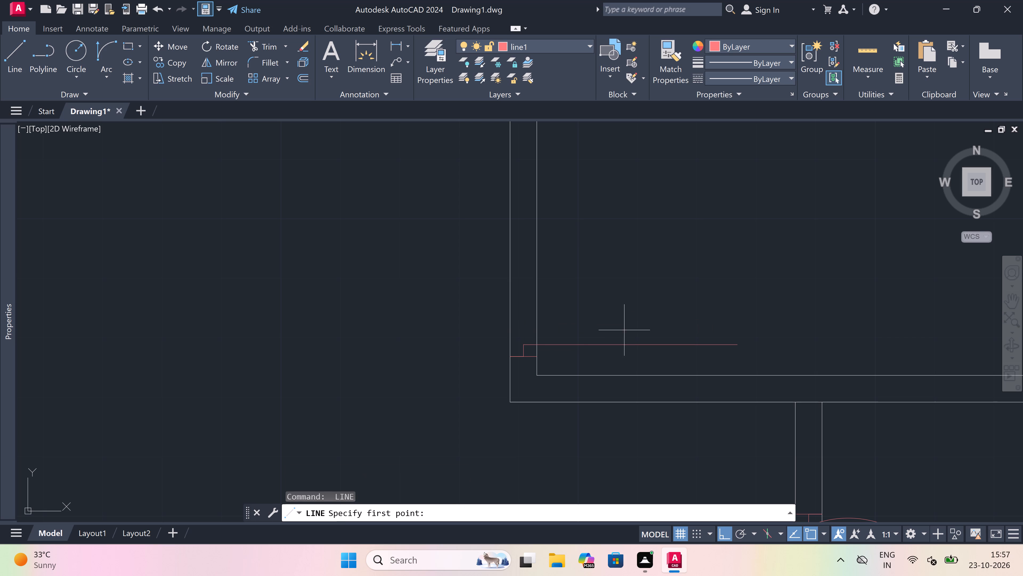
scroll(579, 352, down, 2)
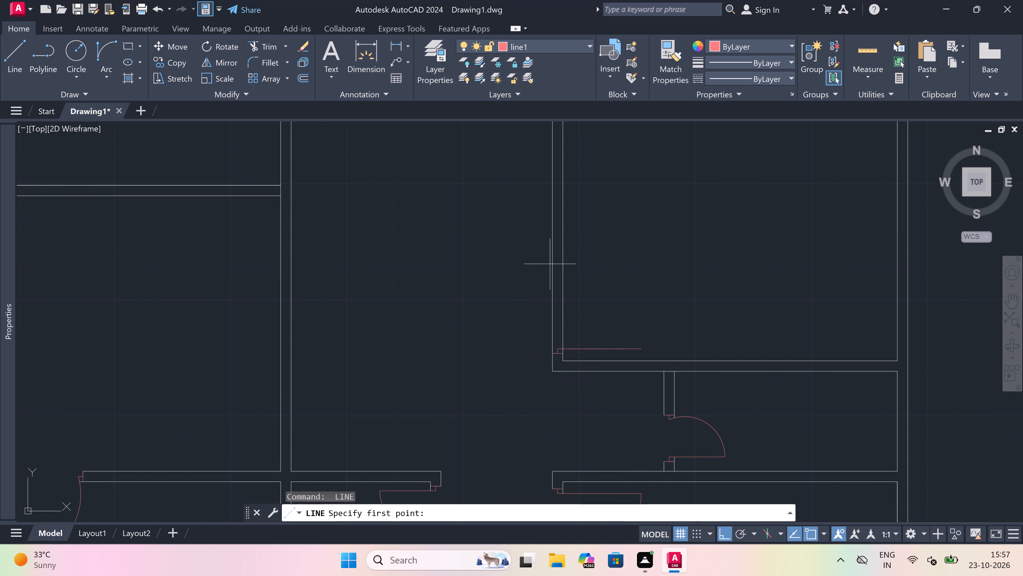
scroll(559, 294, up, 1)
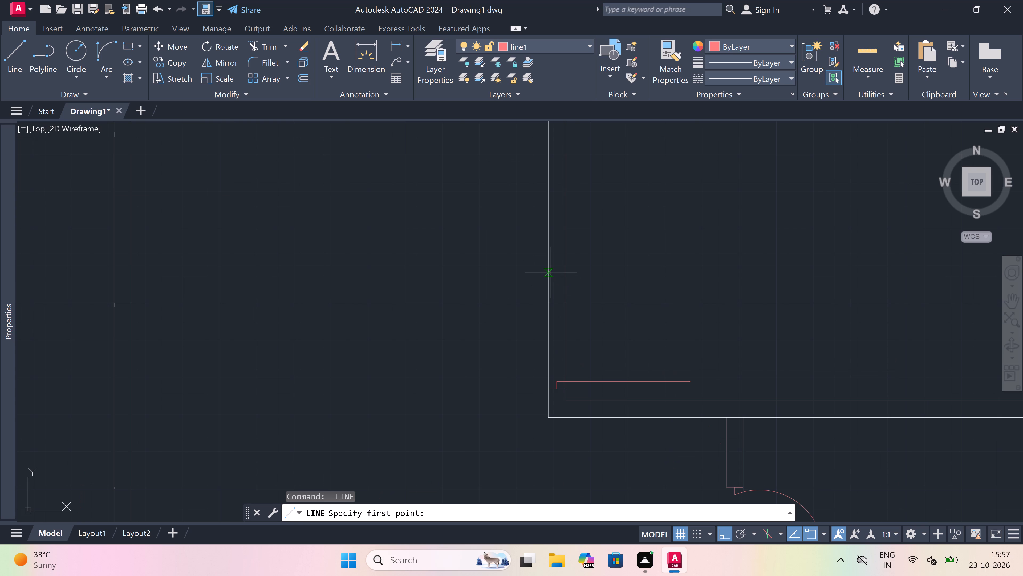
click(551, 275)
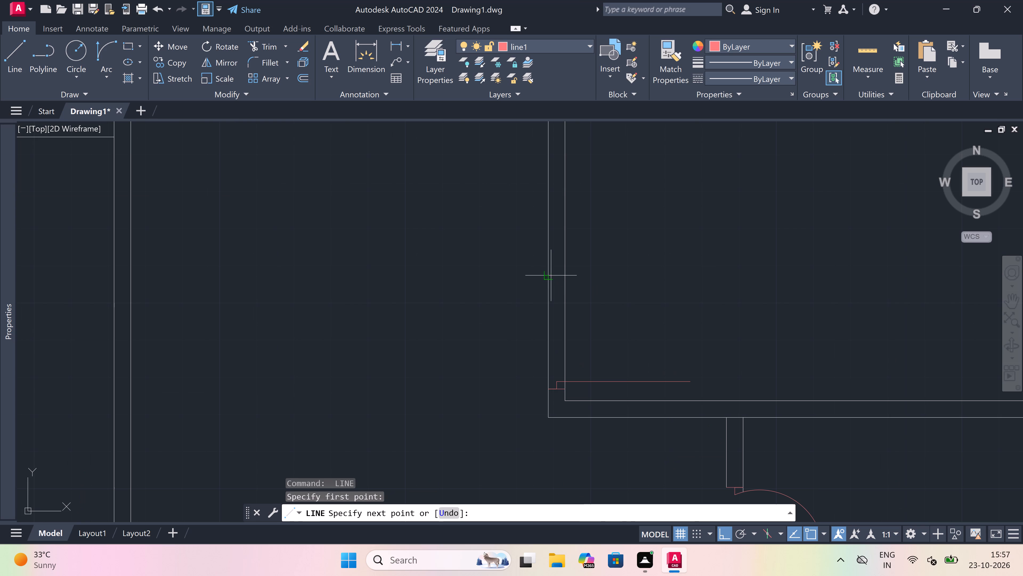
click(566, 273)
click(555, 273)
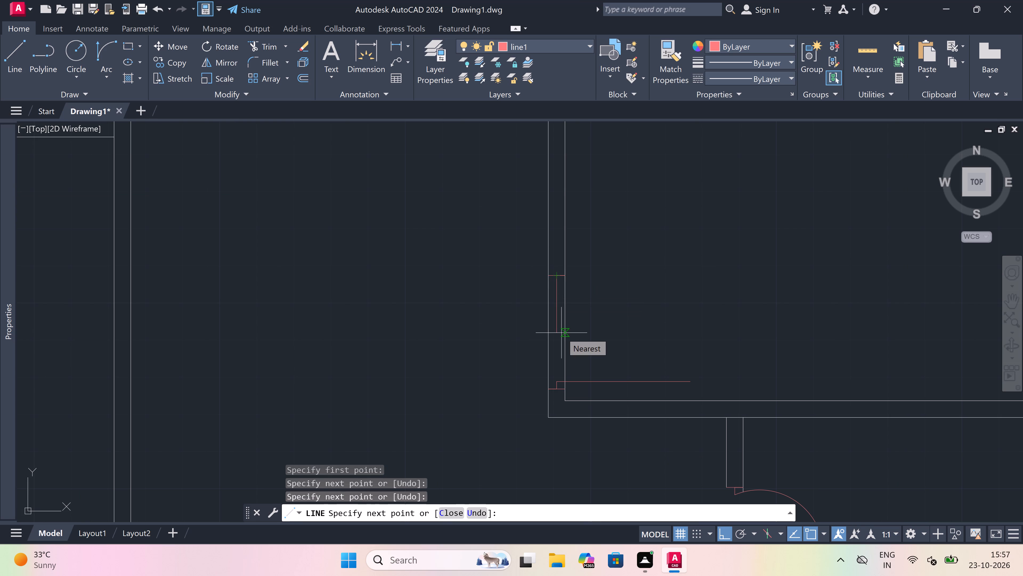
key(2)
text(")
key(space)
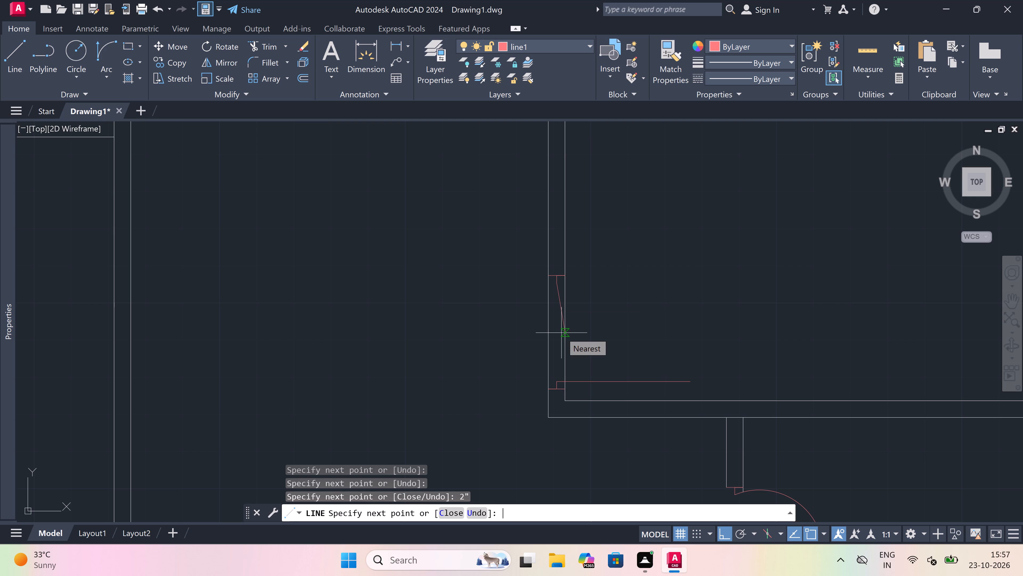
key(2)
key(Escape)
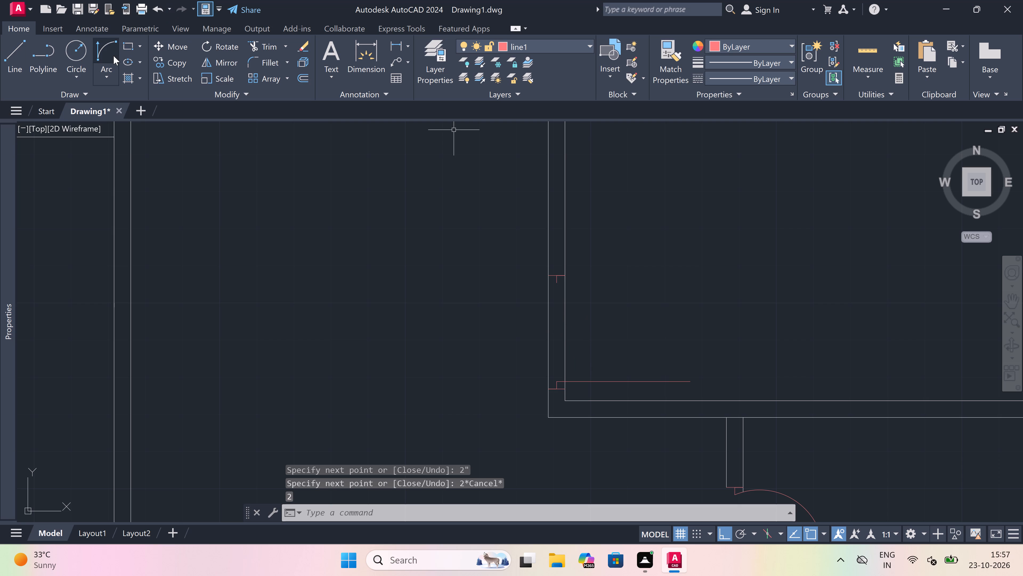
Draw a Start, End, Direction arc from the free end of the 3' leaf to the north jamb's stub, starting northward.
click(113, 49)
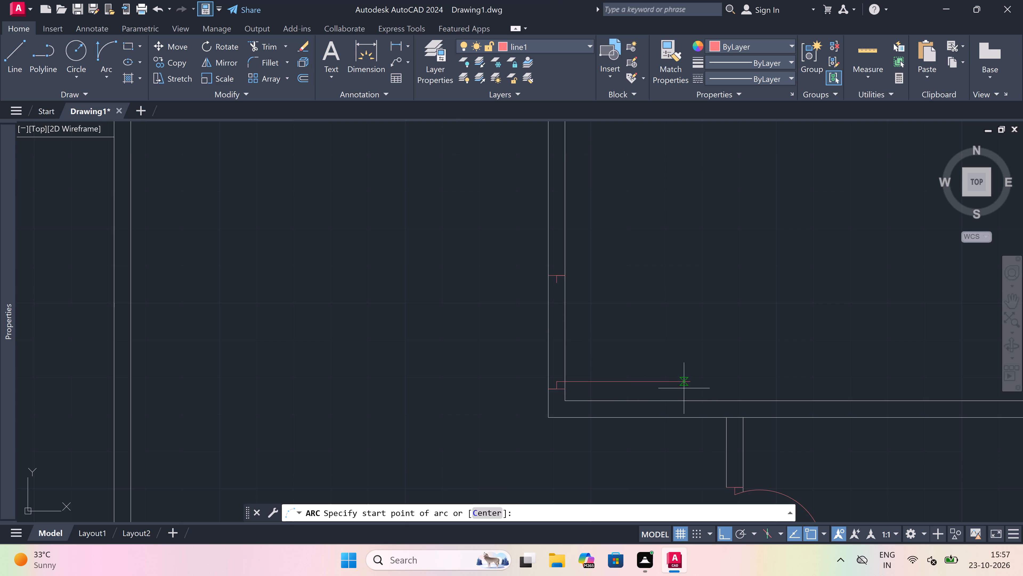
drag(685, 384, 685, 382)
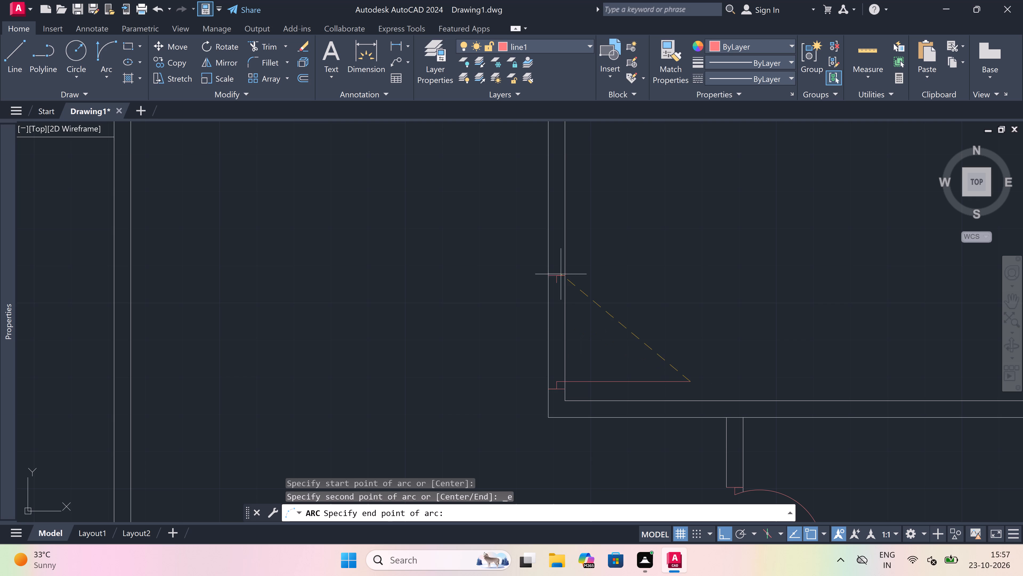
click(559, 284)
click(668, 259)
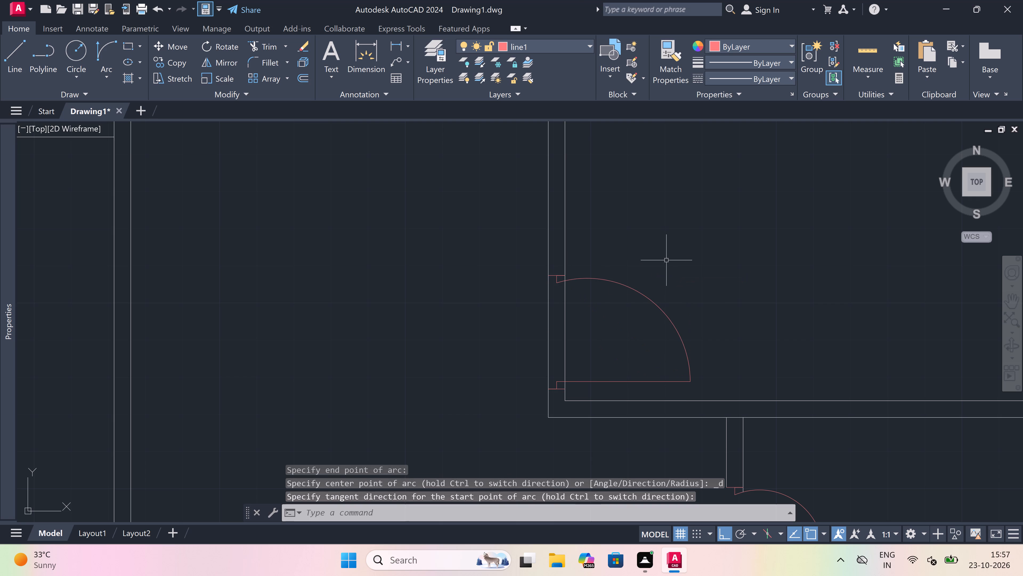
Trim both west wall lines across the opening of the new 3' door.
text(tr)
key(space)
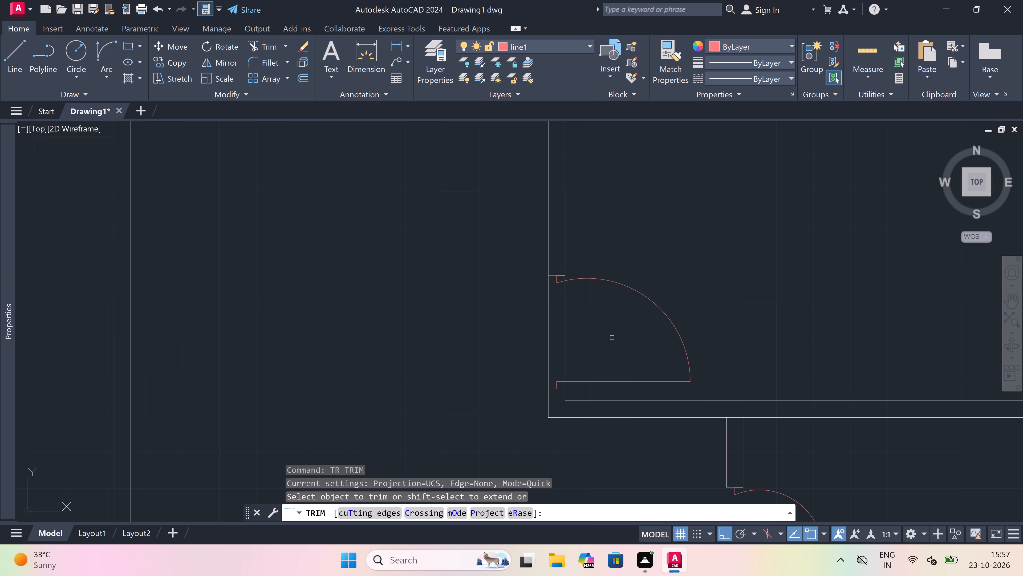
drag(612, 338, 608, 338)
click(517, 374)
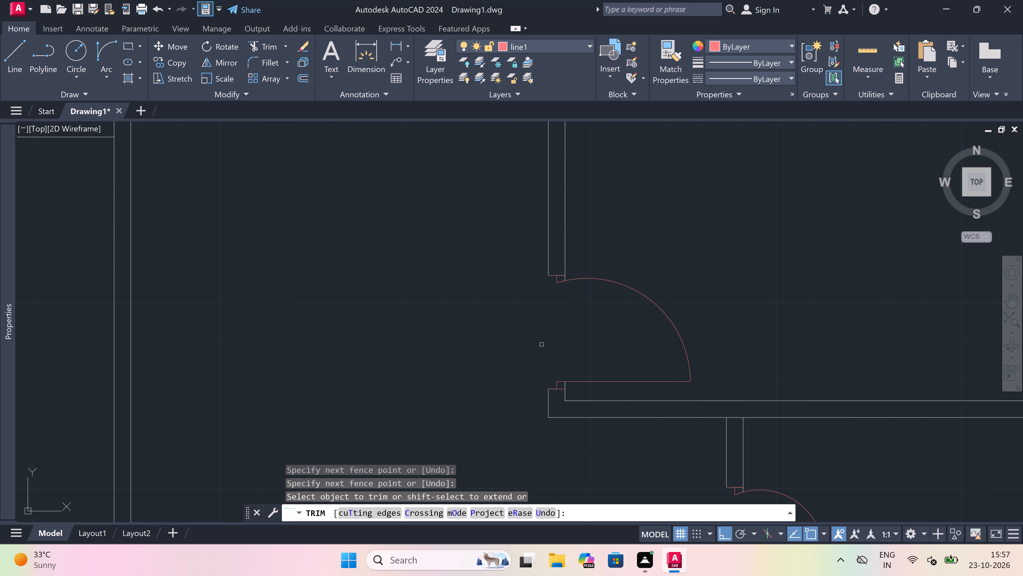
key(Escape)
Draw a north jamb line near the north end of the next room north's west wall, with a 2" stub south and a 3' leaf east.
scroll(552, 294, down, 5)
scroll(552, 294, up, 2)
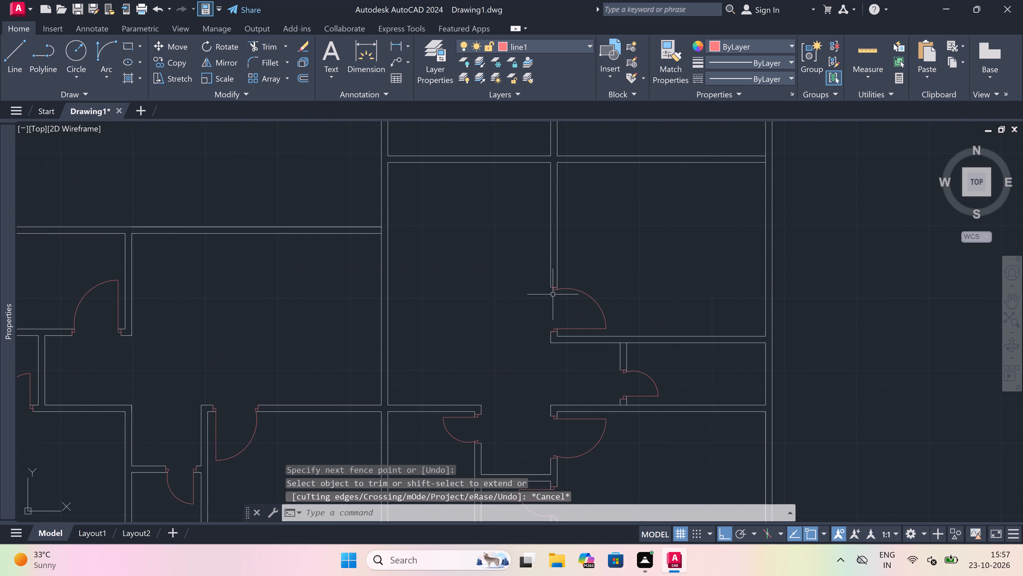
text(l)
key(space)
scroll(553, 296, down, 4)
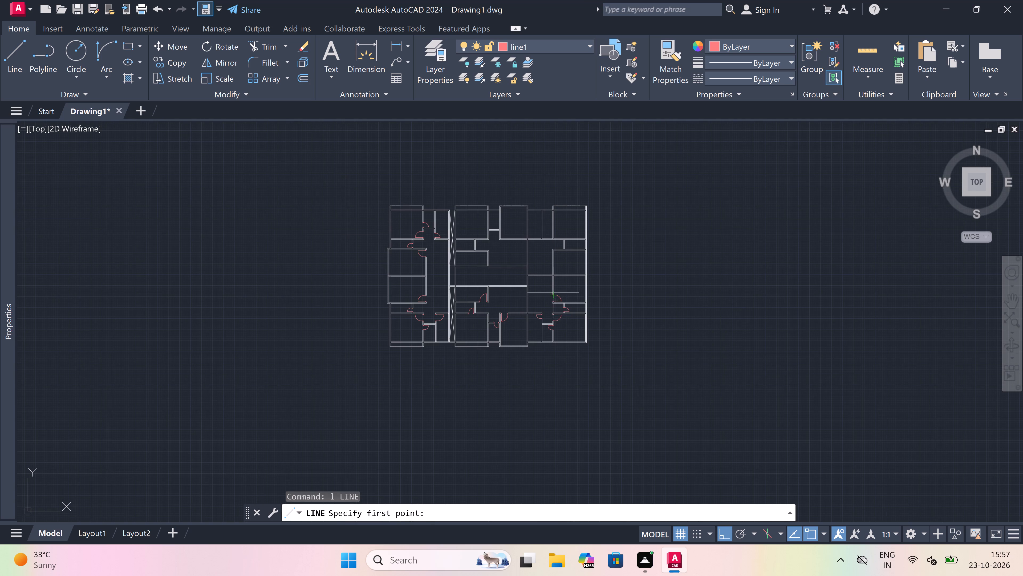
scroll(560, 230, up, 1)
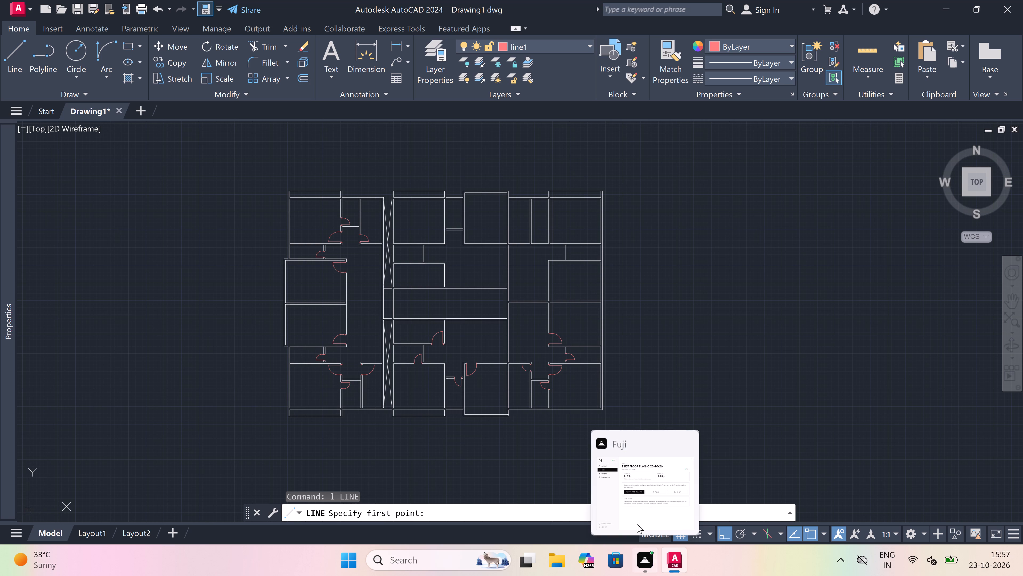
scroll(541, 226, up, 1)
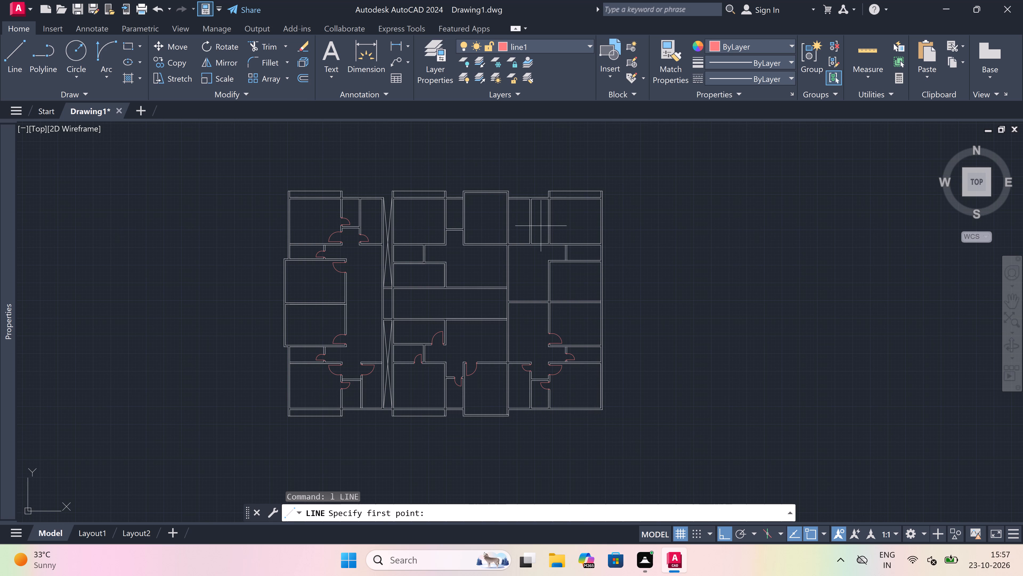
scroll(542, 273, up, 2)
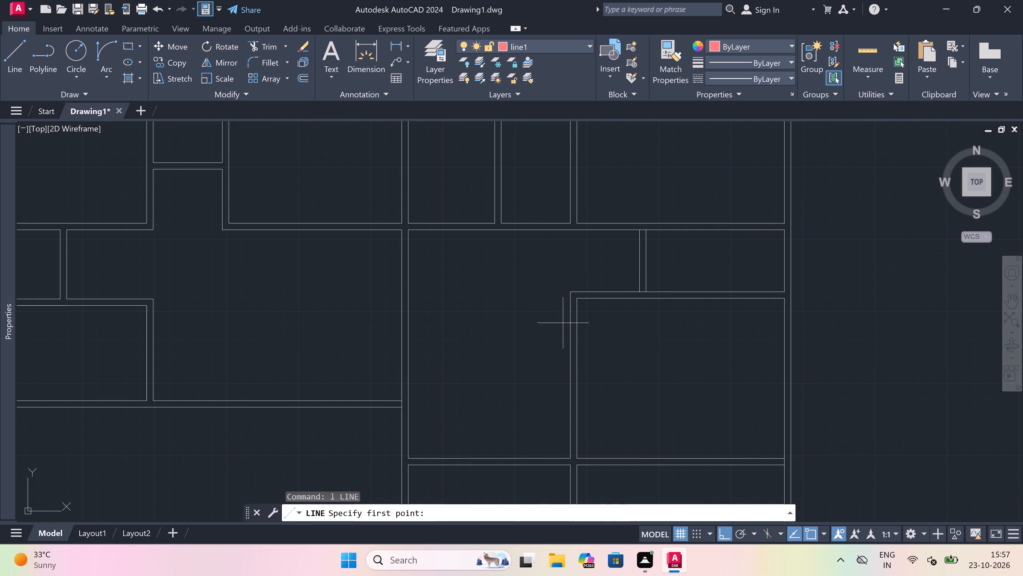
scroll(571, 300, up, 2)
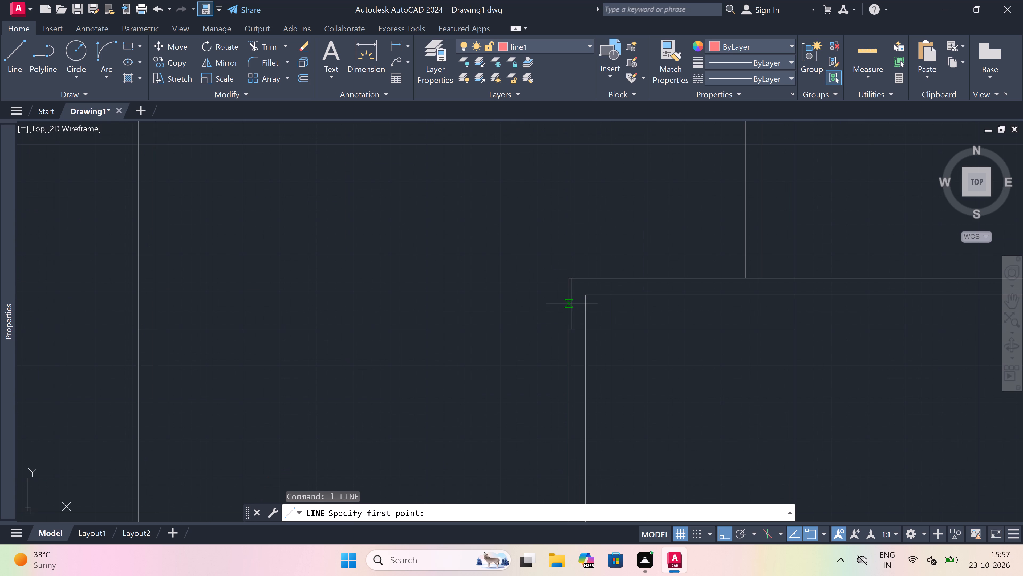
click(571, 304)
click(586, 306)
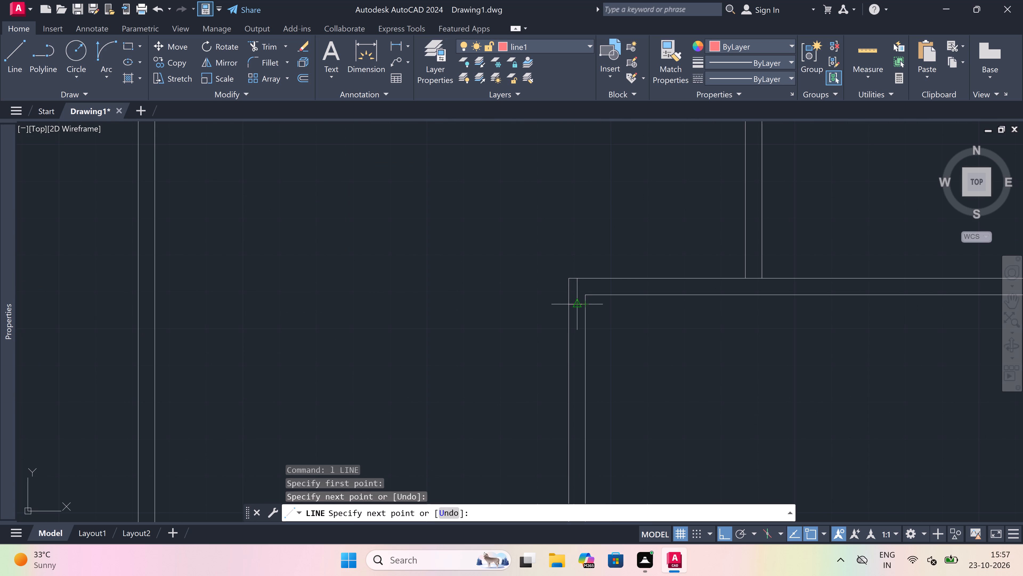
click(578, 305)
key(2)
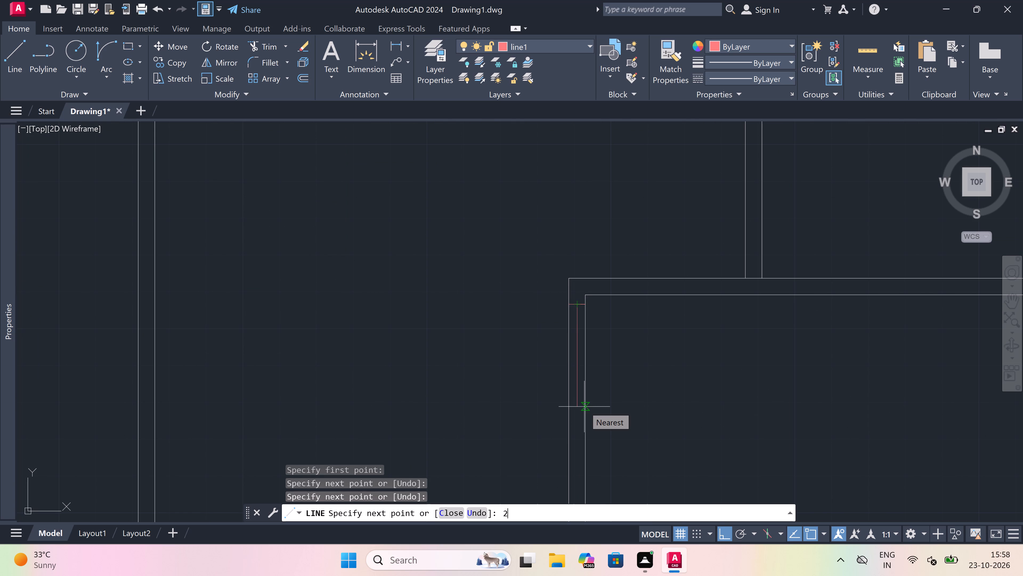
key(shift+quotedbl)
key(space)
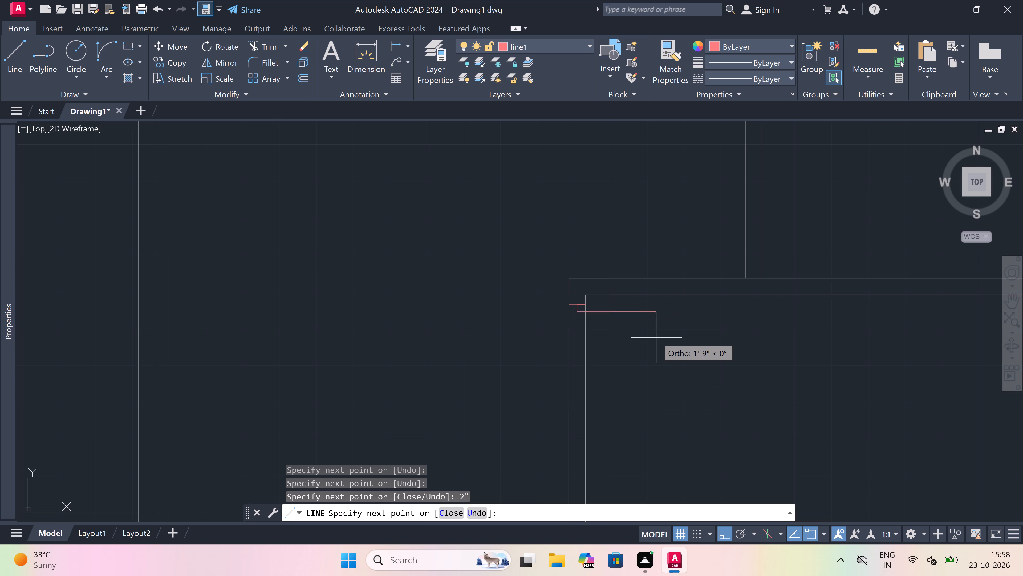
text(3')
key(space)
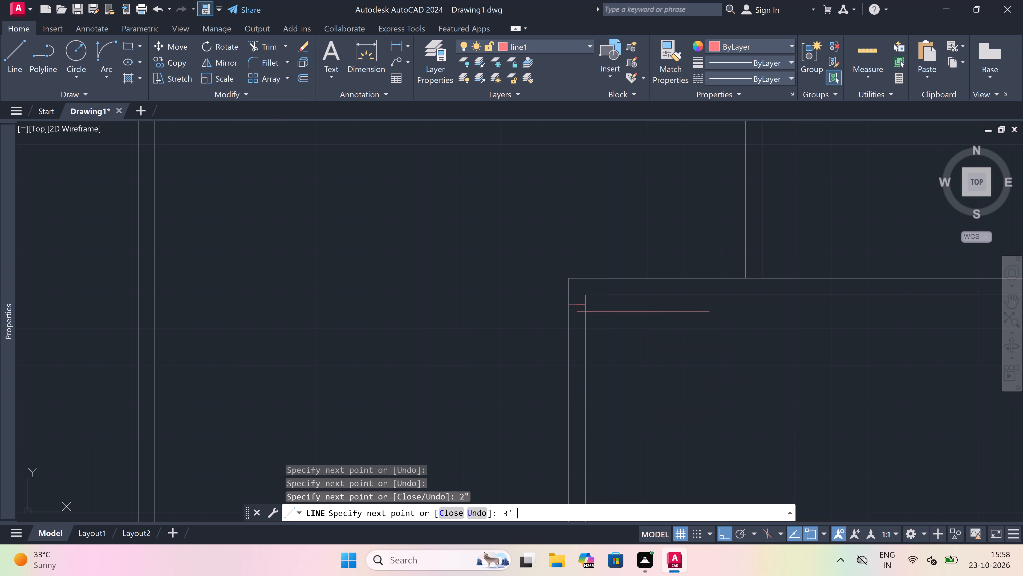
key(Escape)
Draw the south jamb line across the same west wall, with a 2" stub running north from its midpoint.
key(space)
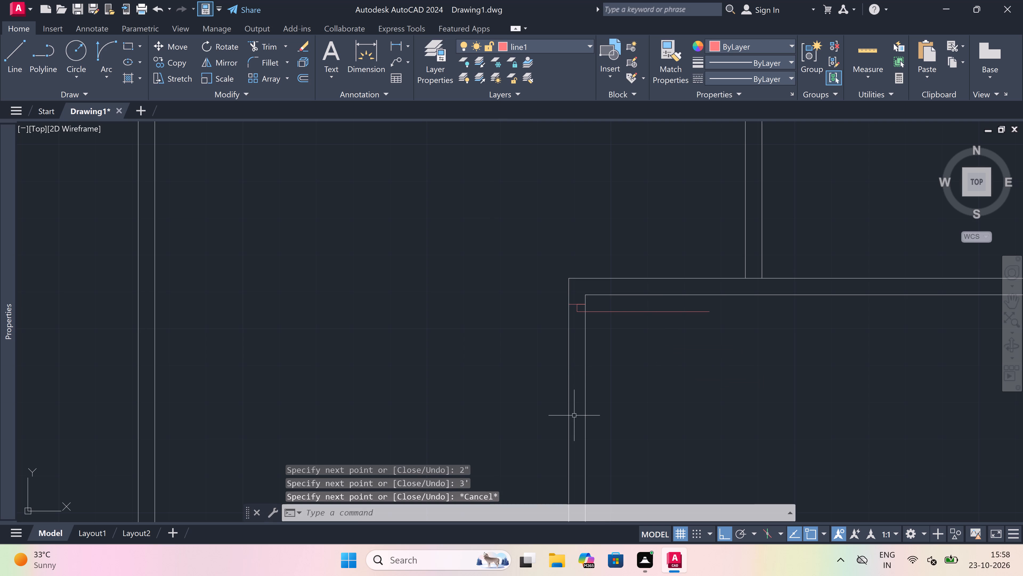
click(573, 418)
click(584, 422)
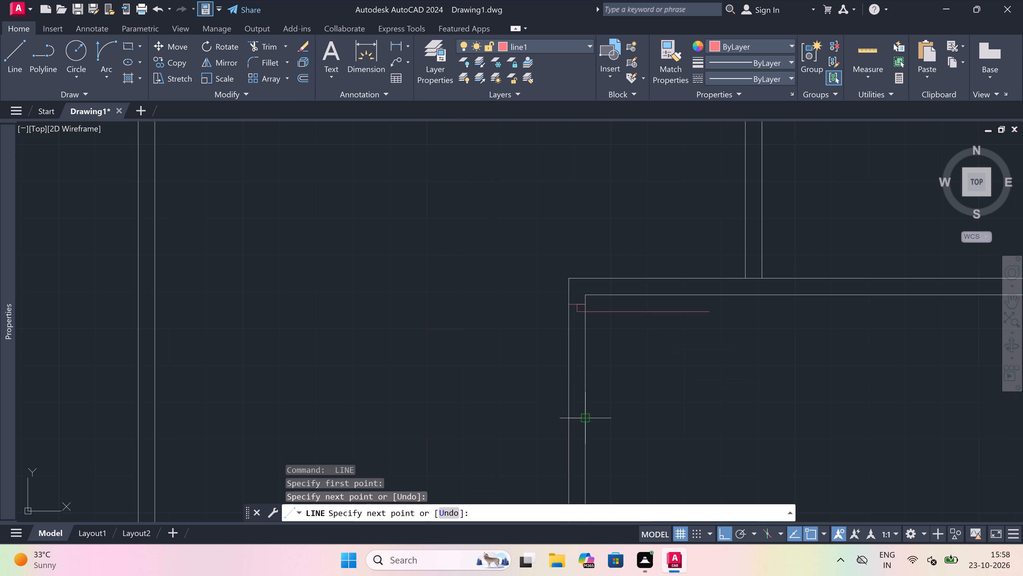
drag(575, 421, 575, 411)
text(2")
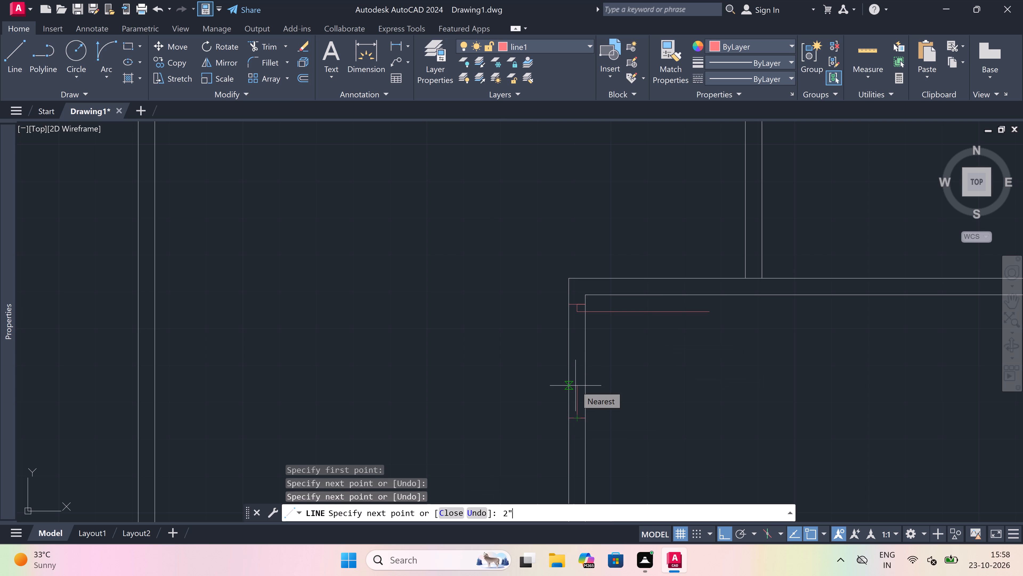
key(space)
key(Escape)
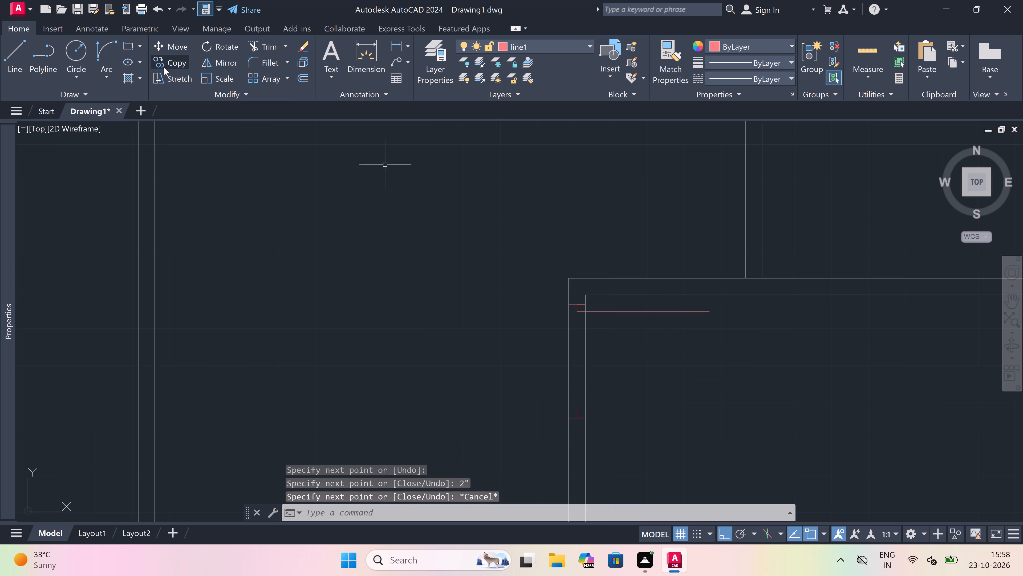
Draw a Start, End, Direction arc from the free end of the 3' leaf to the south jamb's stub, starting southward.
drag(111, 49, 128, 50)
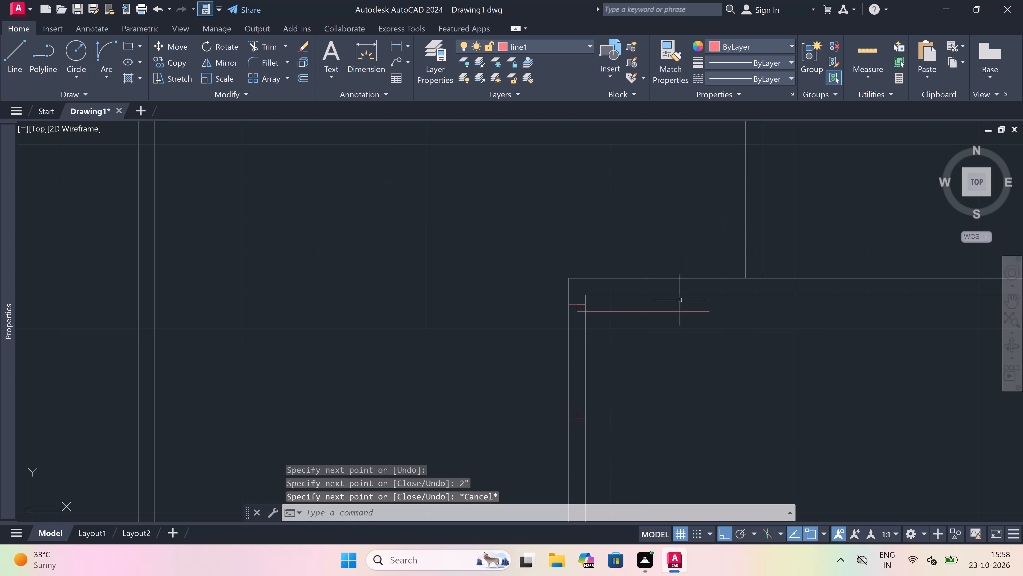
click(106, 55)
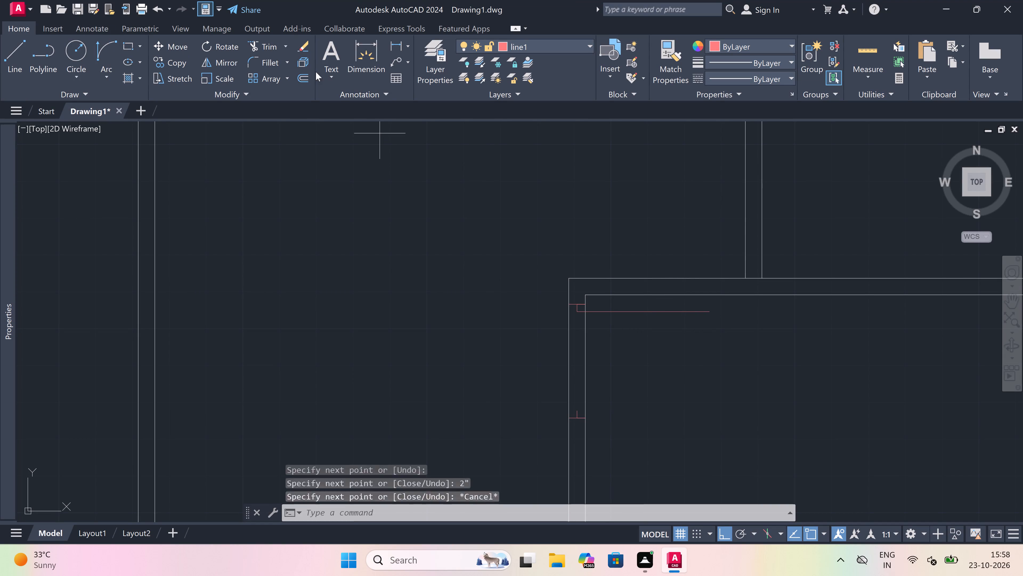
click(708, 310)
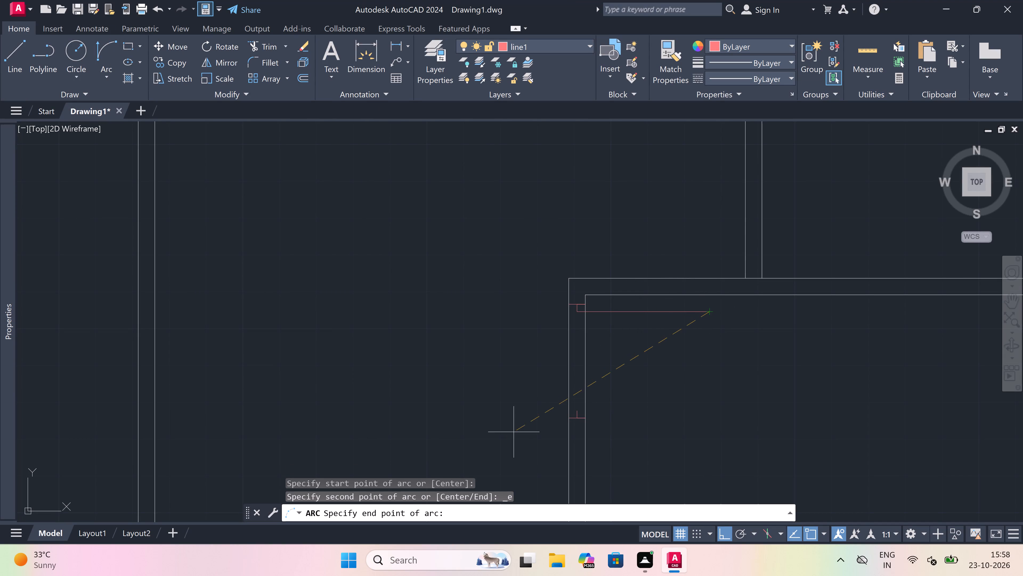
click(579, 409)
click(700, 400)
Trim both west wall lines across the opening of this second 3' door.
key(t)
key(r)
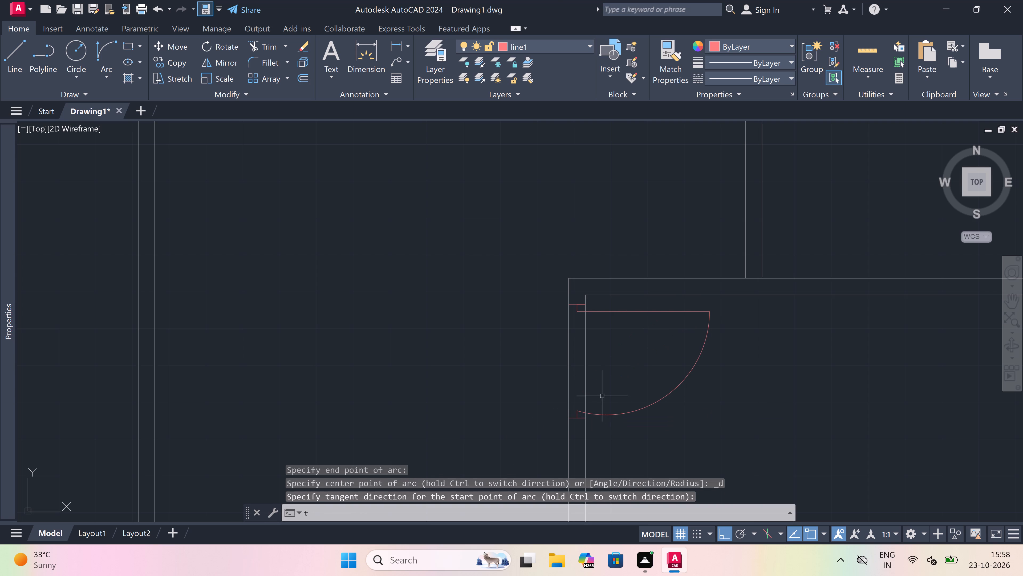
key(space)
click(607, 378)
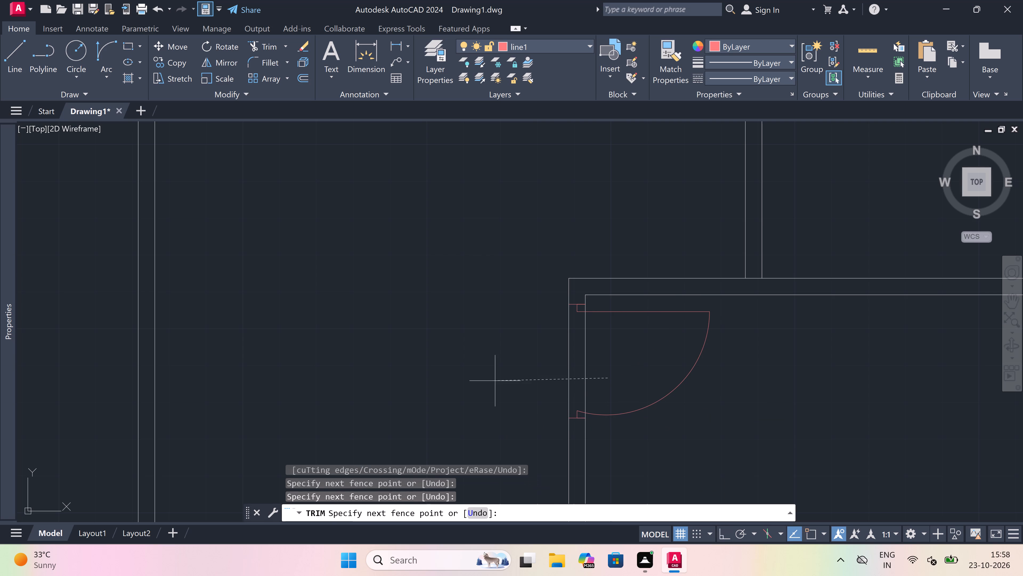
click(495, 380)
Trim the wall lines crossing both ends of the short north-south partition just north of the new 3' door.
scroll(569, 354, down, 4)
scroll(593, 326, up, 3)
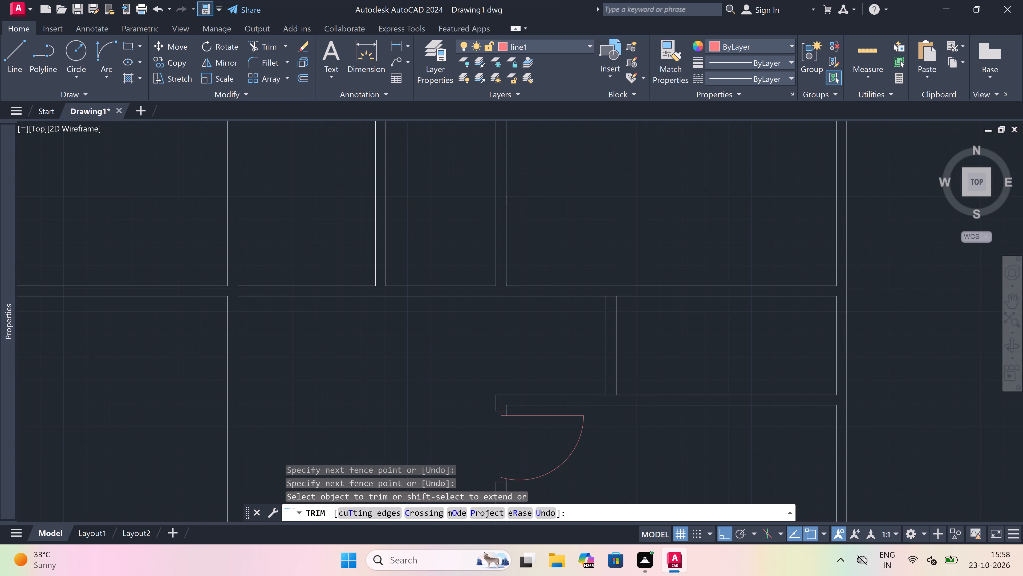
click(611, 293)
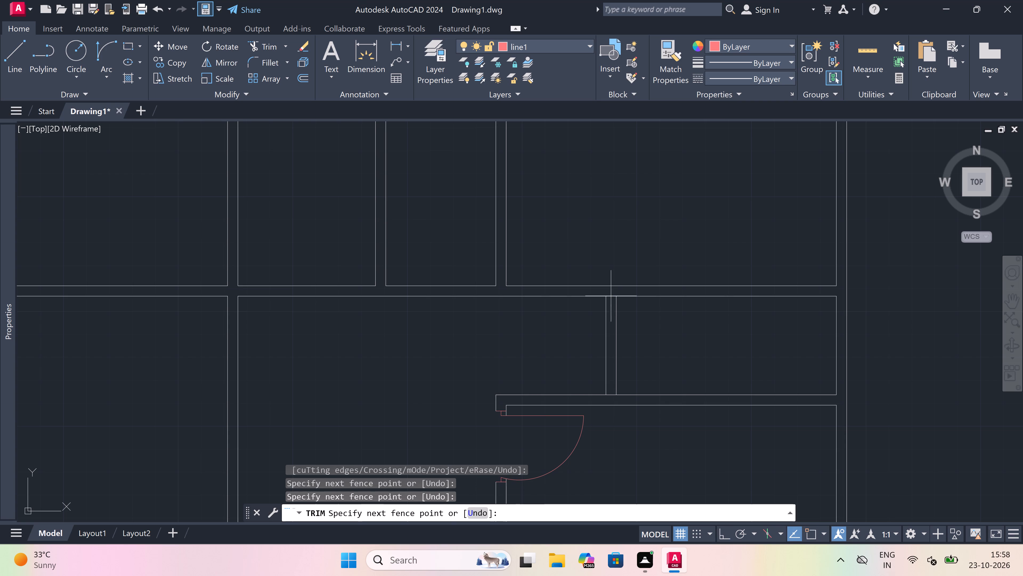
scroll(614, 398, up, 2)
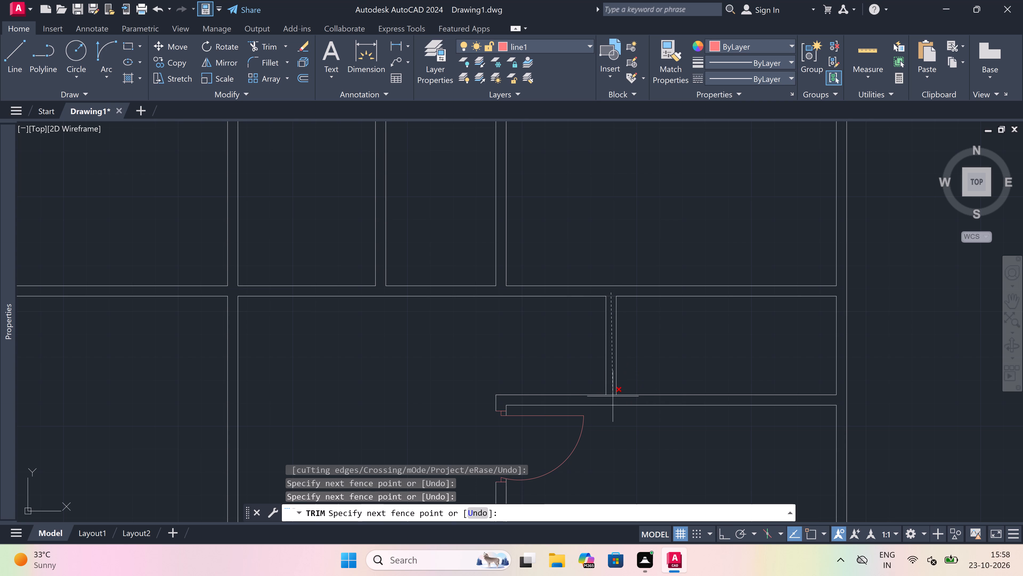
click(613, 398)
key(Escape)
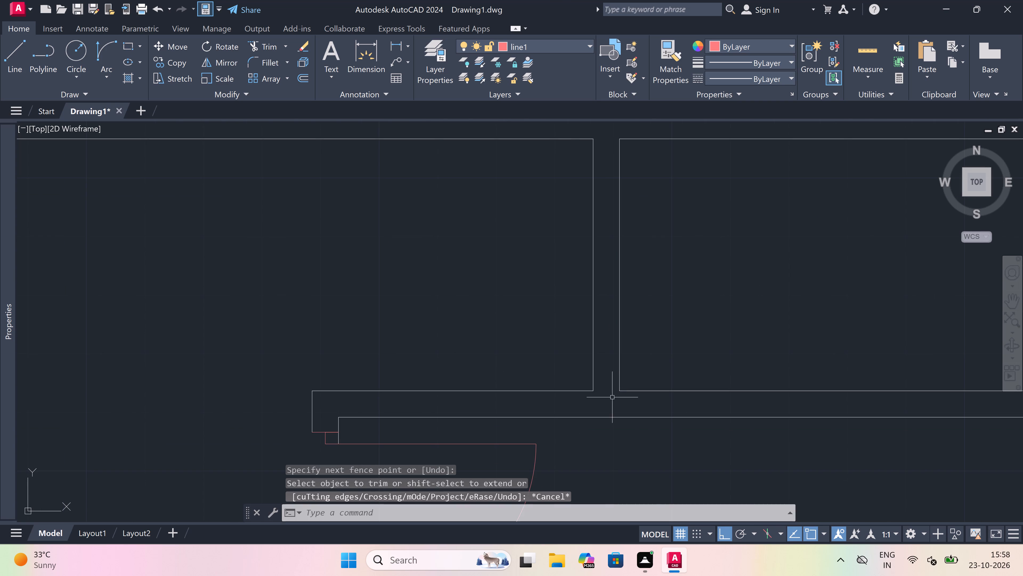
Draw a south jamb line across the short partition near its south end, with a 2" stub north from its midpoint and a 2' leaf east.
scroll(612, 397, down, 3)
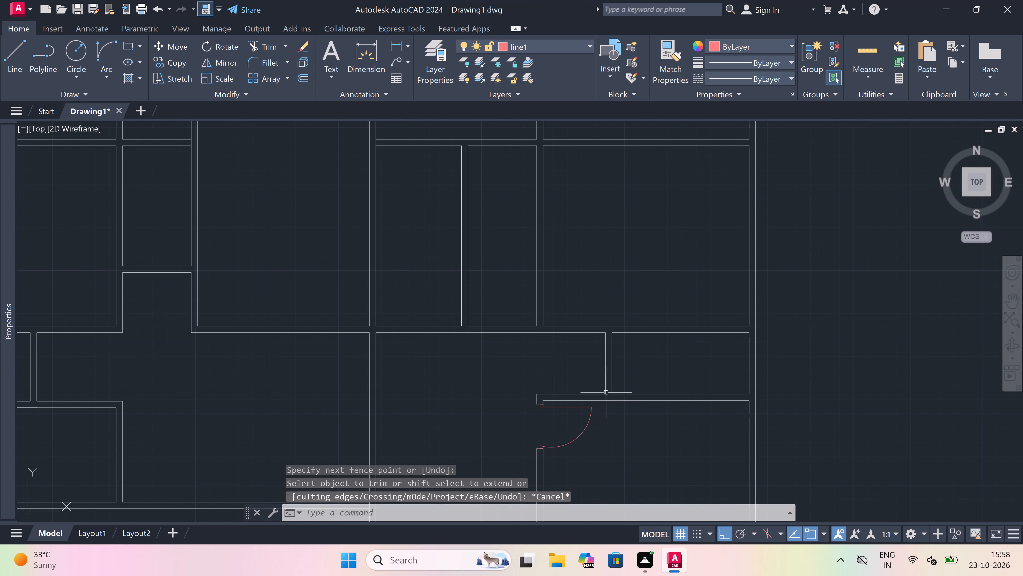
scroll(606, 367, up, 1)
key(l)
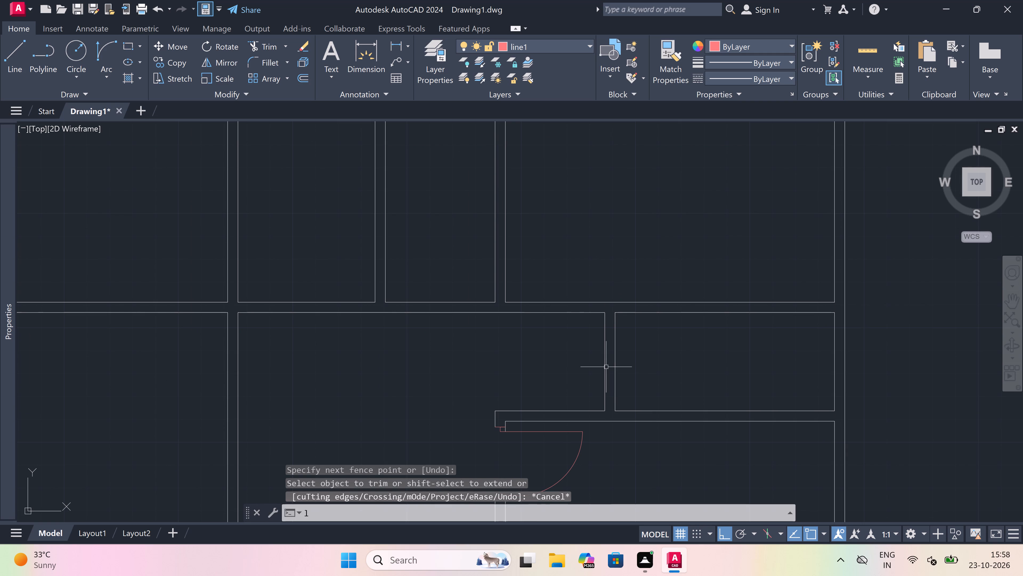
key(space)
scroll(605, 410, up, 3)
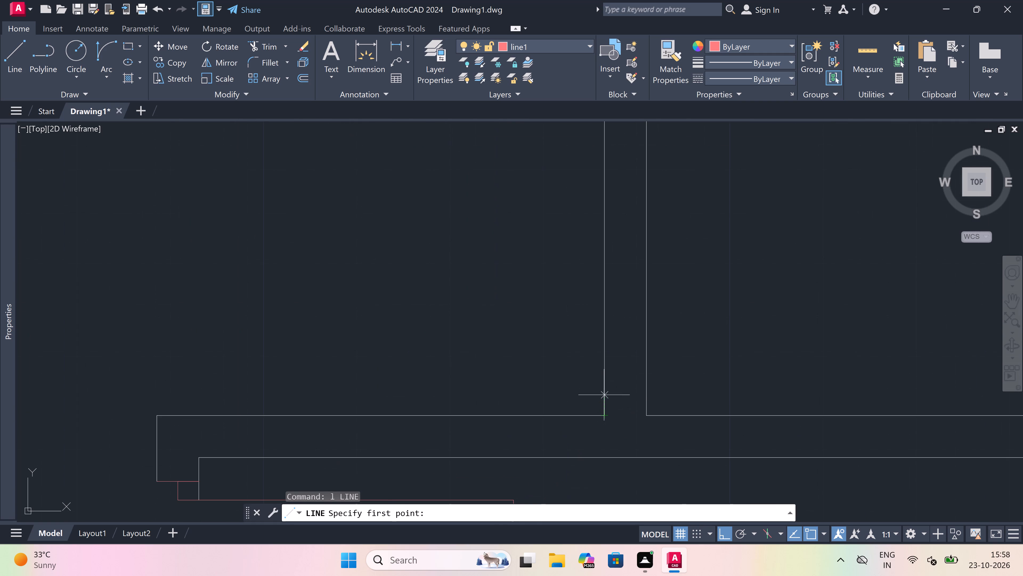
drag(604, 393, 608, 393)
click(644, 387)
drag(626, 387, 627, 373)
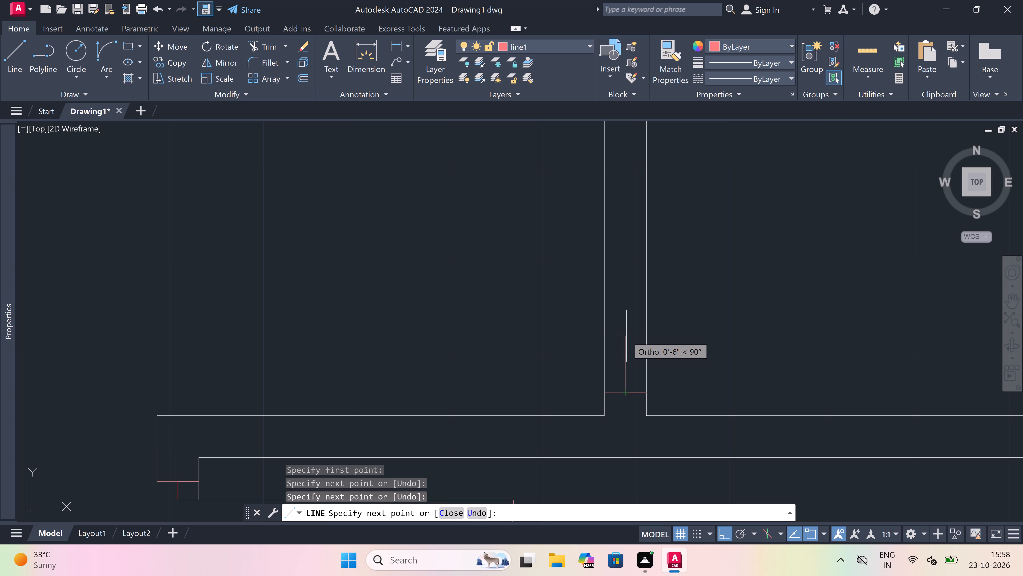
text(2")
key(space)
text(2')
key(space)
key(Escape)
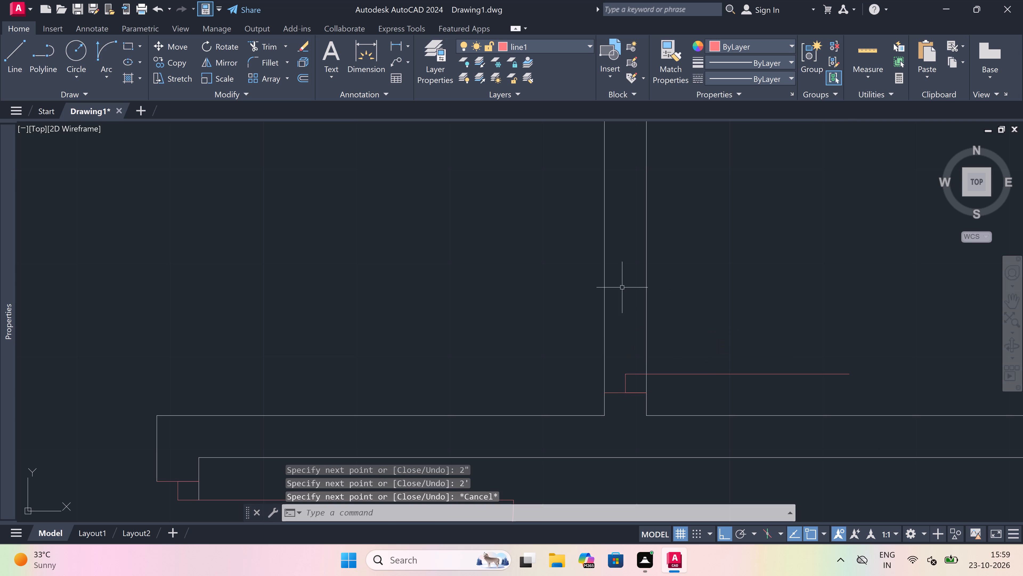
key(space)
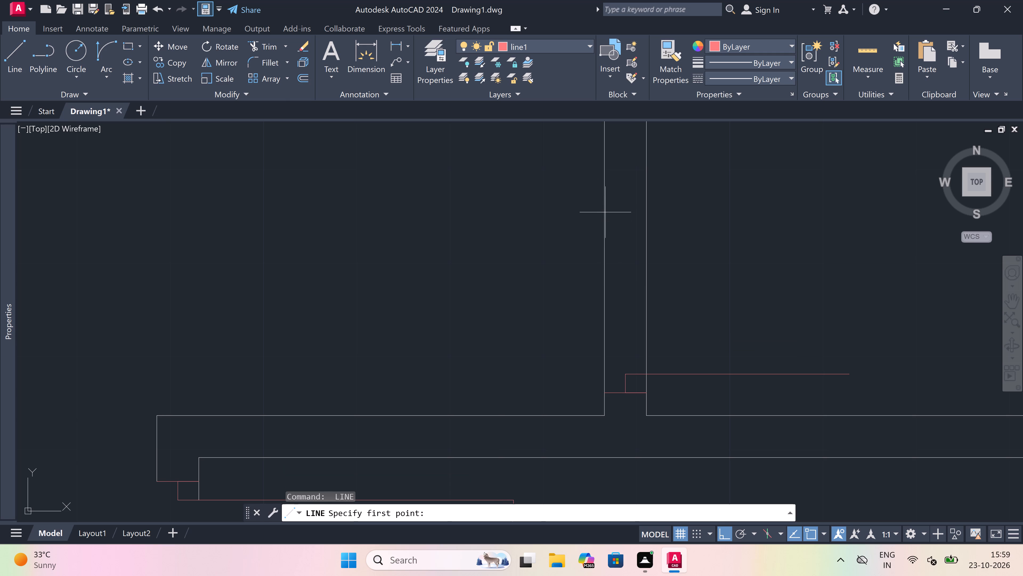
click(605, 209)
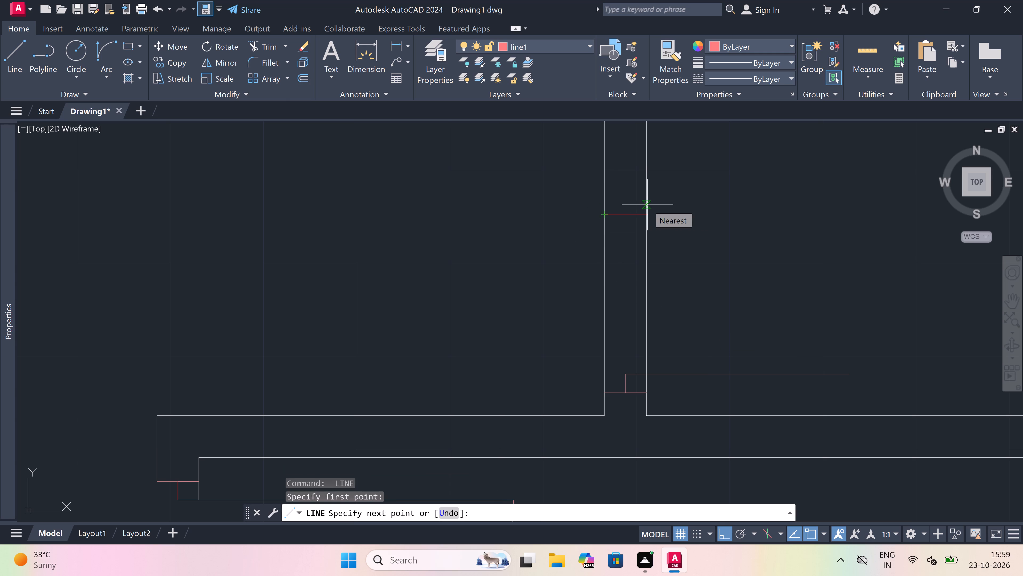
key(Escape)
Draw the north jamb line across the same partition, with a 2" stub running south from its midpoint.
key(space)
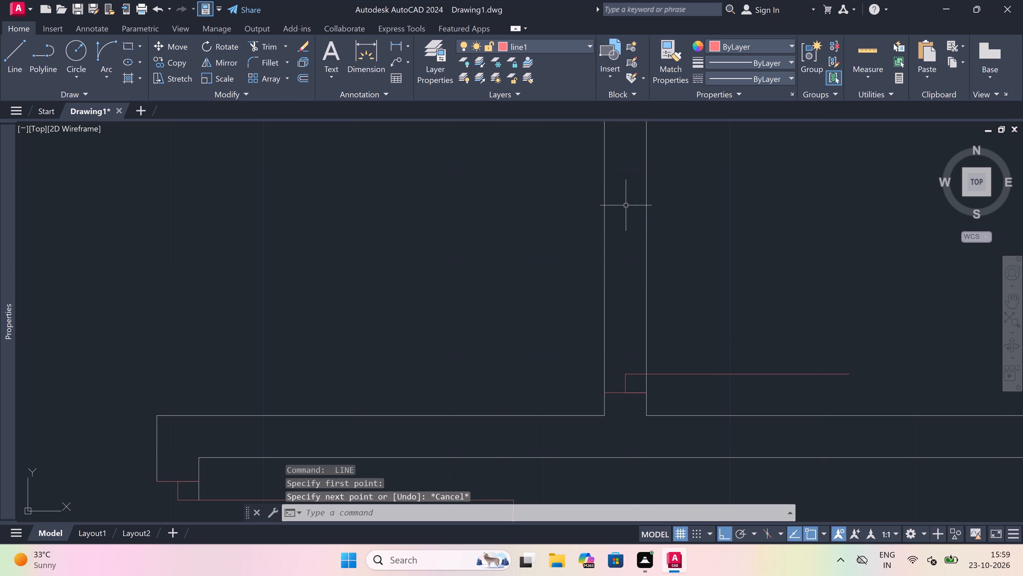
drag(603, 203, 607, 202)
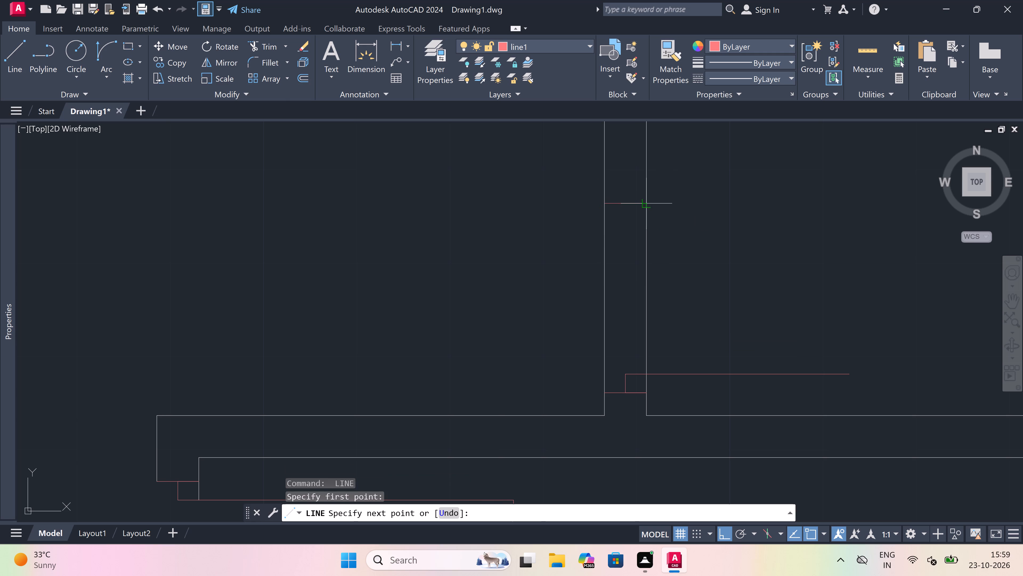
click(644, 201)
click(628, 202)
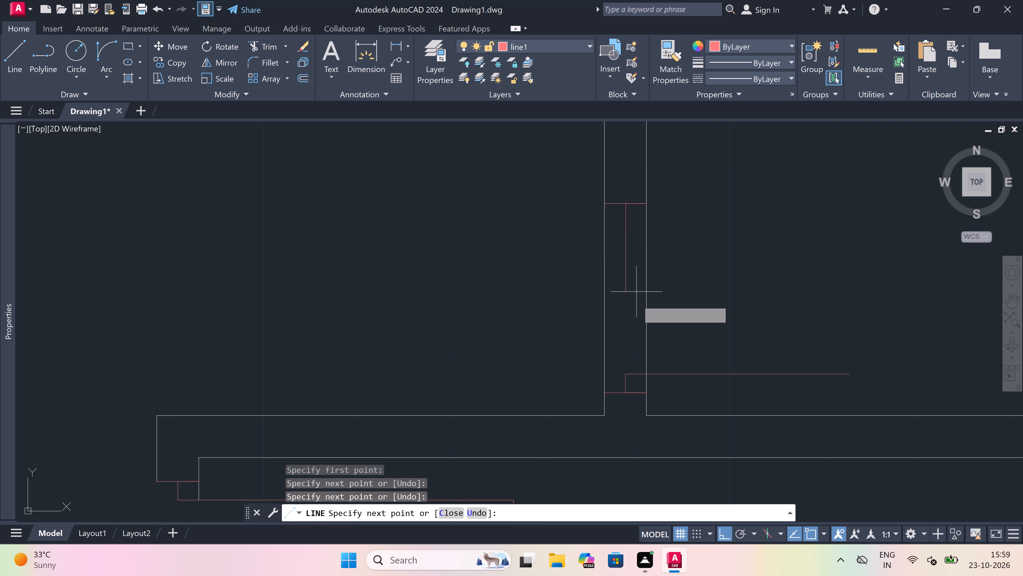
text(2")
key(space)
key(Escape)
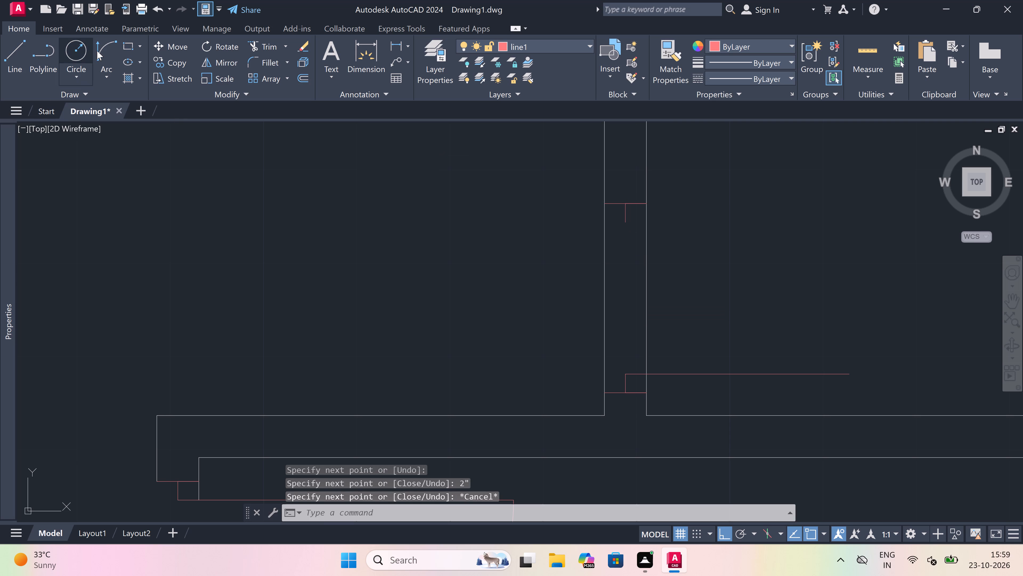
Draw a Start, End, Direction arc from the free end of the 2' leaf to the north jamb's stub, starting northward.
drag(99, 48, 103, 48)
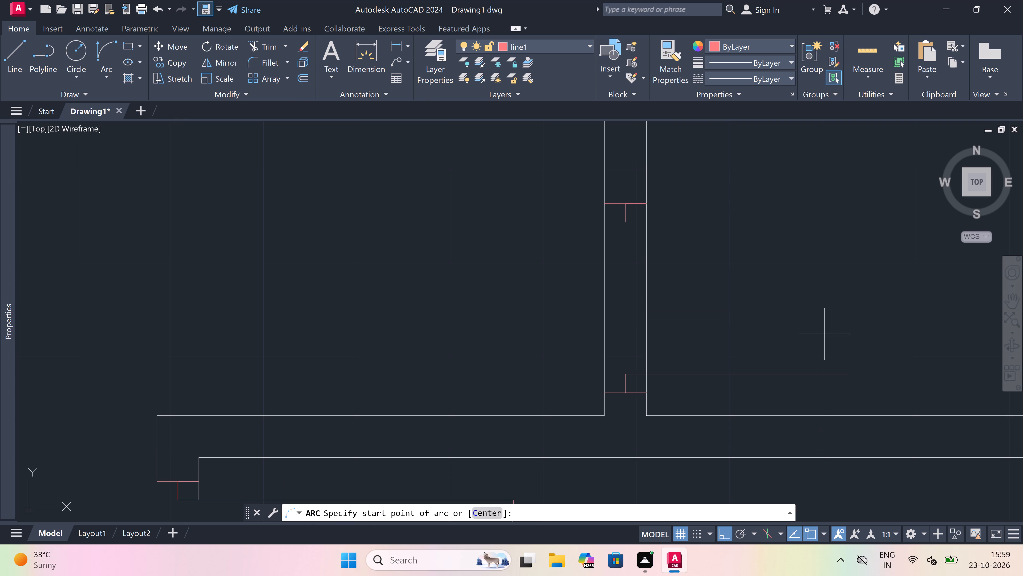
click(852, 374)
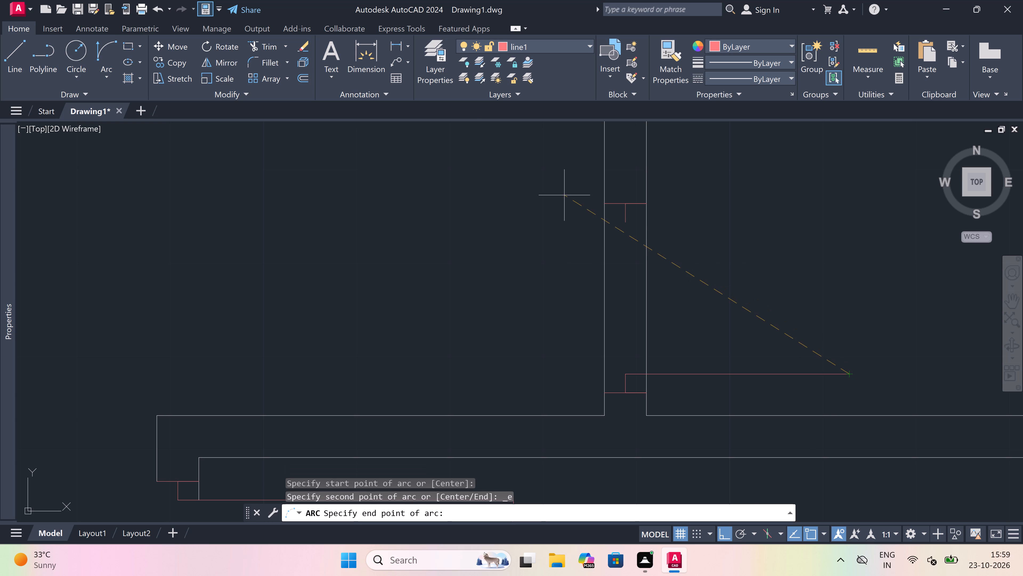
click(625, 222)
click(746, 185)
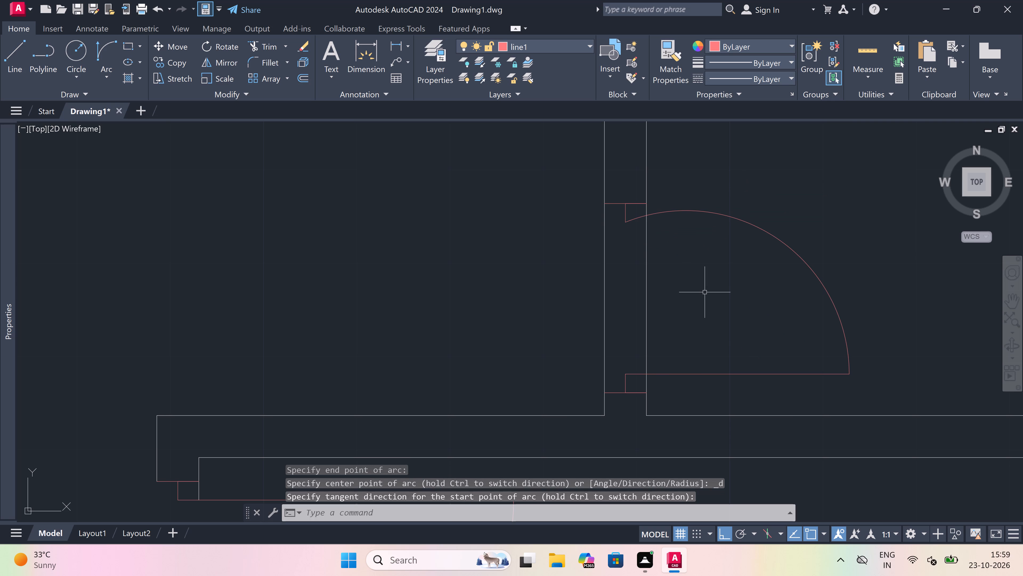
Trim both partition lines across the opening of the 2' door.
text(tr)
key(space)
drag(706, 305, 707, 305)
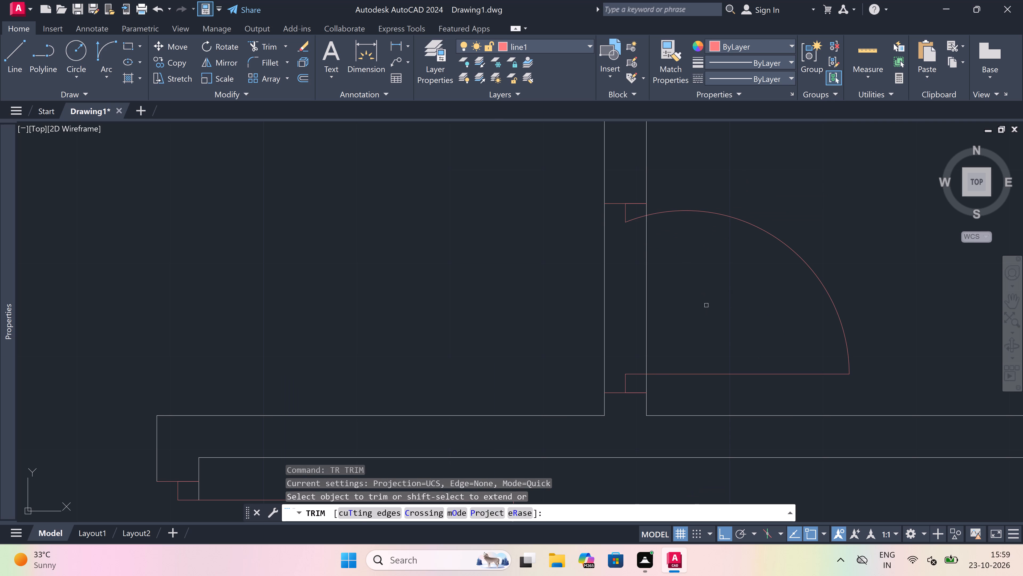
drag(707, 305, 701, 305)
click(567, 322)
key(Escape)
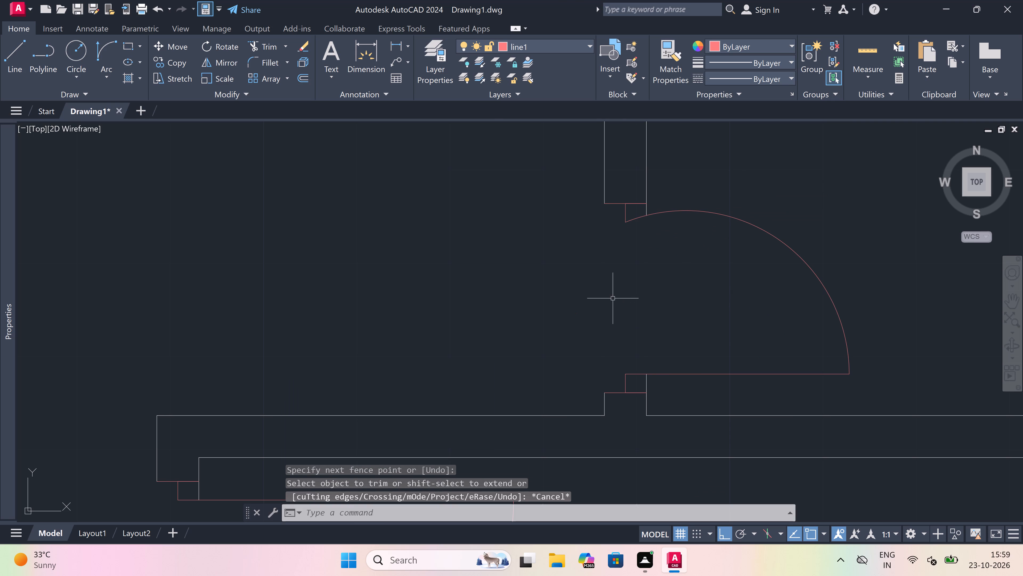
On layer 0, draw a 4.5" thick cross wall in the narrow room west of the northeast room, 6'6" south of its north wall.
scroll(583, 300, down, 6)
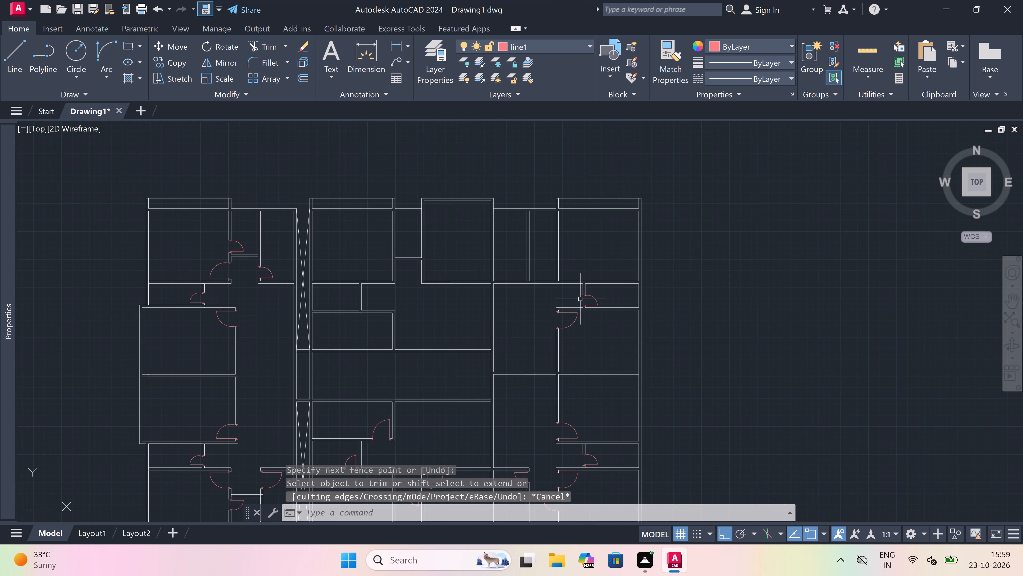
scroll(552, 261, up, 2)
key(l)
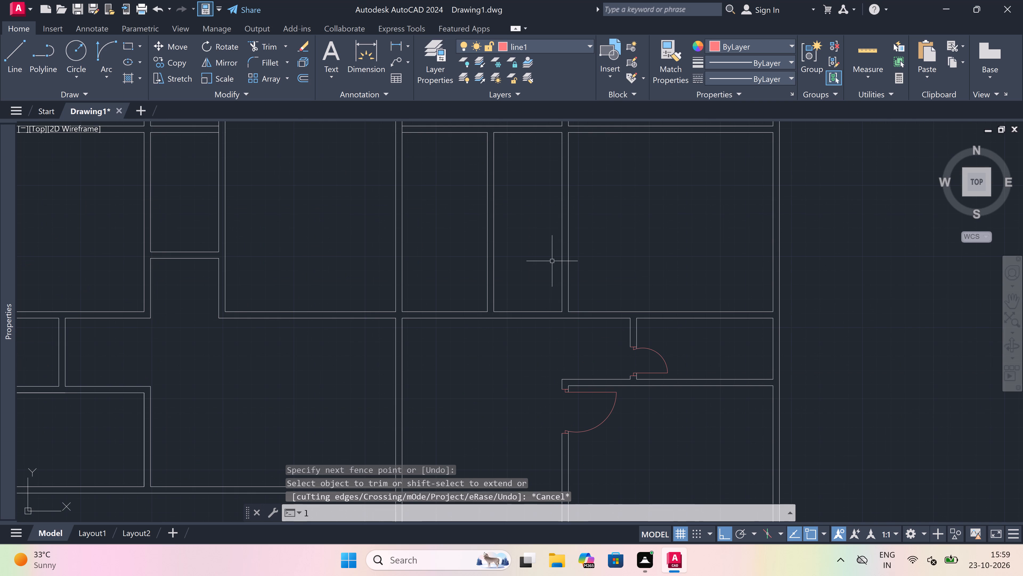
key(space)
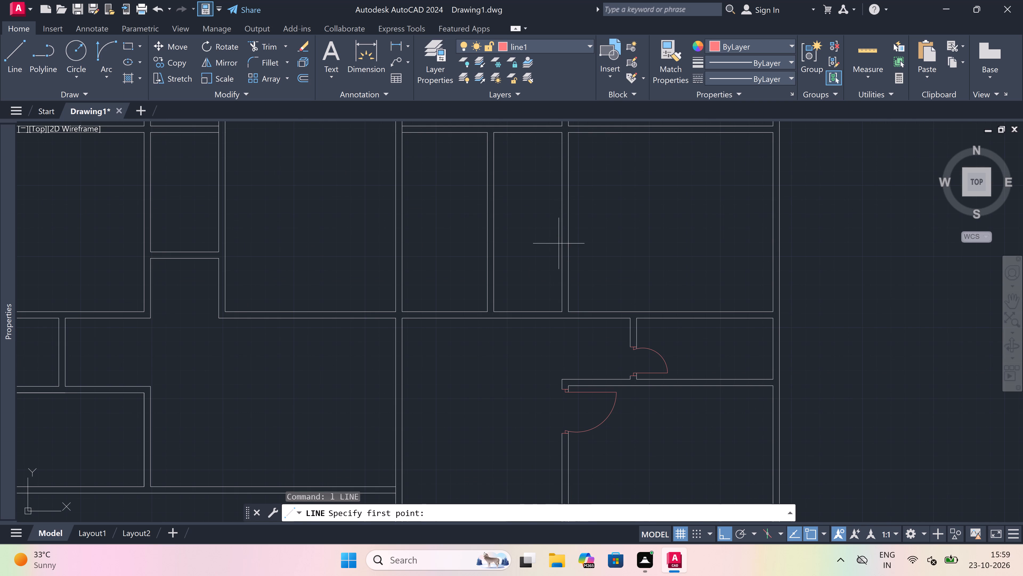
scroll(549, 267, down, 3)
scroll(545, 234, up, 2)
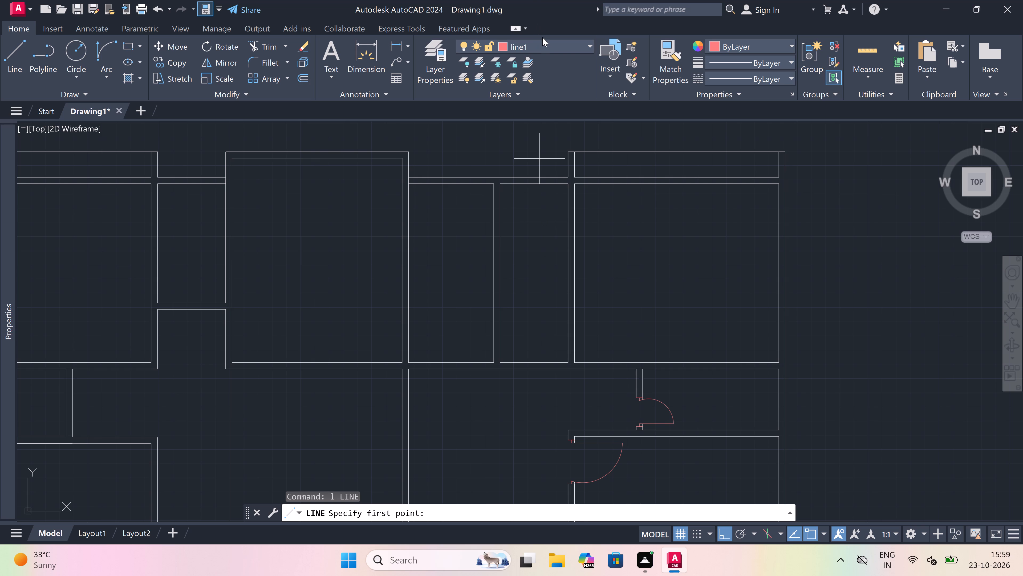
click(545, 42)
click(545, 62)
click(503, 186)
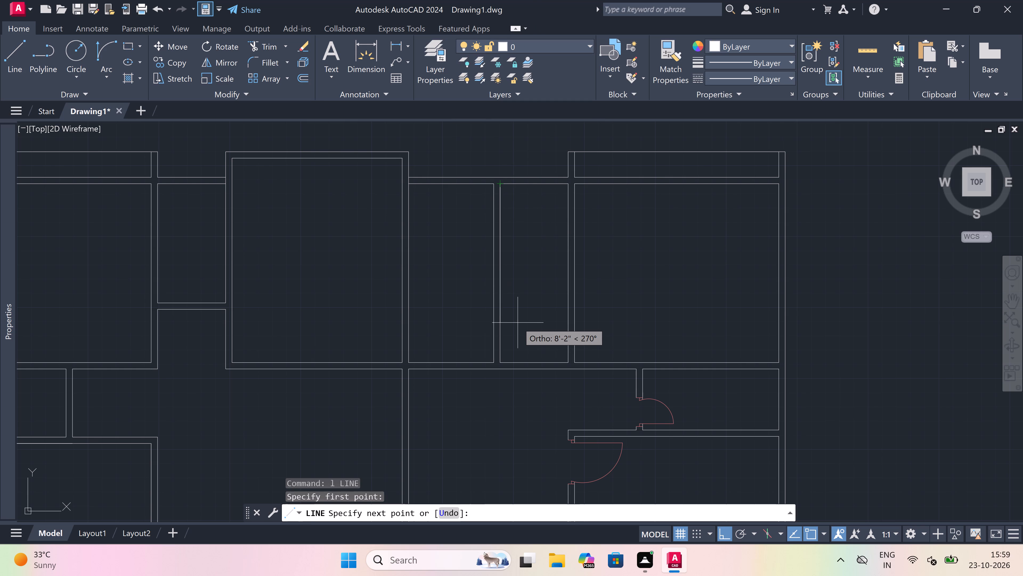
key(6)
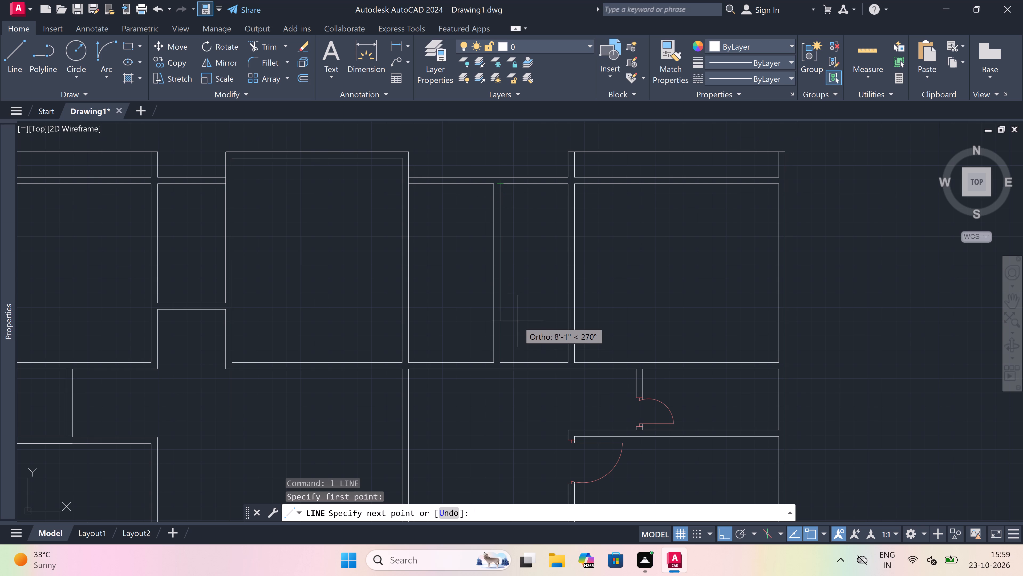
text('6")
key(space)
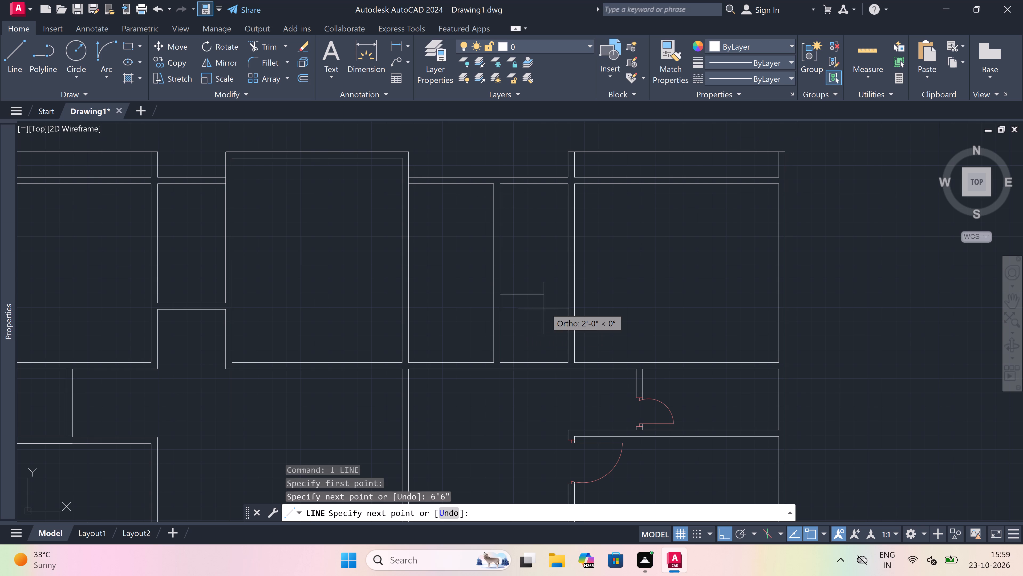
click(567, 292)
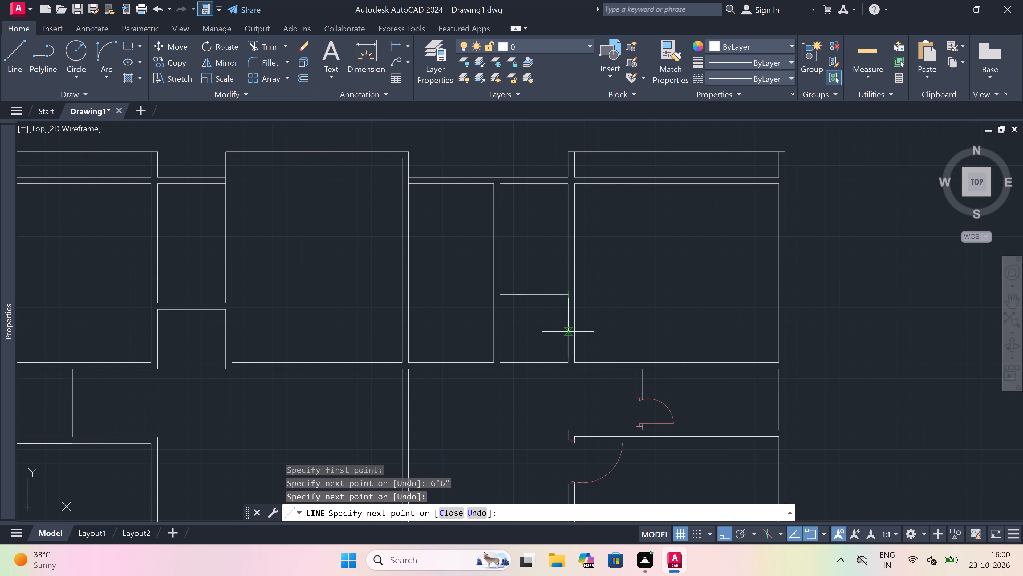
text(4.5")
key(space)
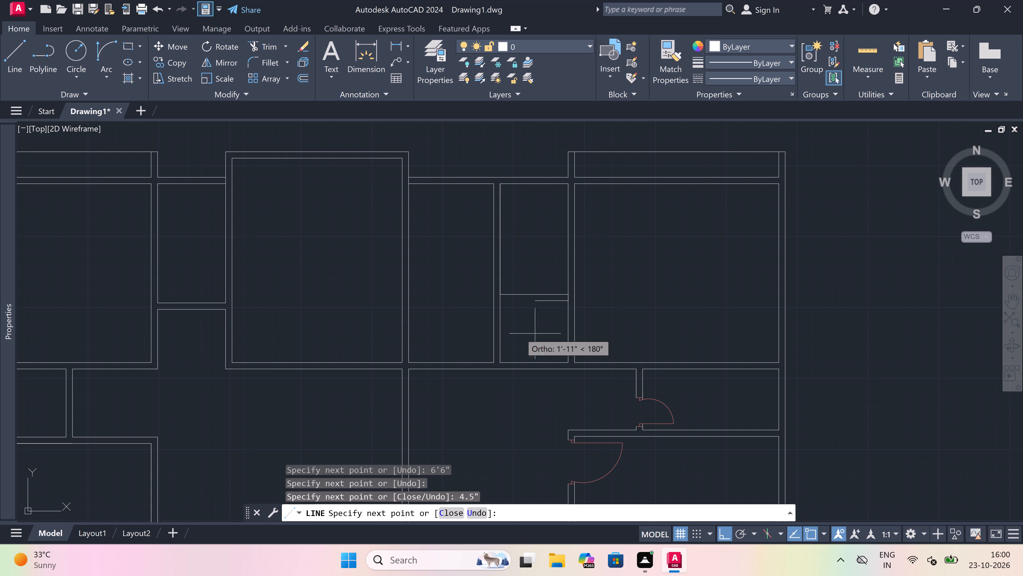
click(502, 298)
key(Escape)
Extend both inner side faces of the narrow room south across its south wall with two short lines.
key(space)
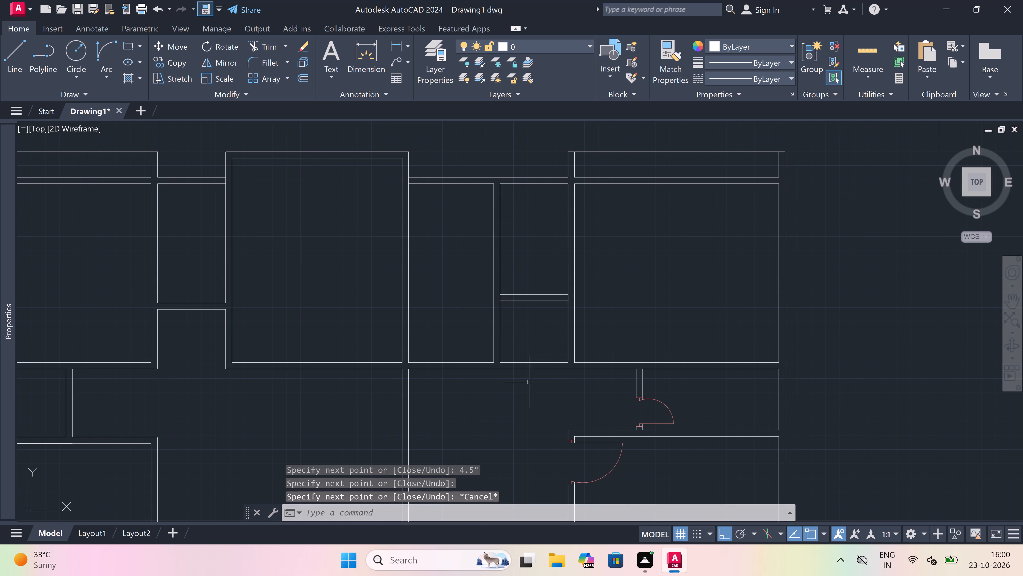
scroll(501, 375, up, 2)
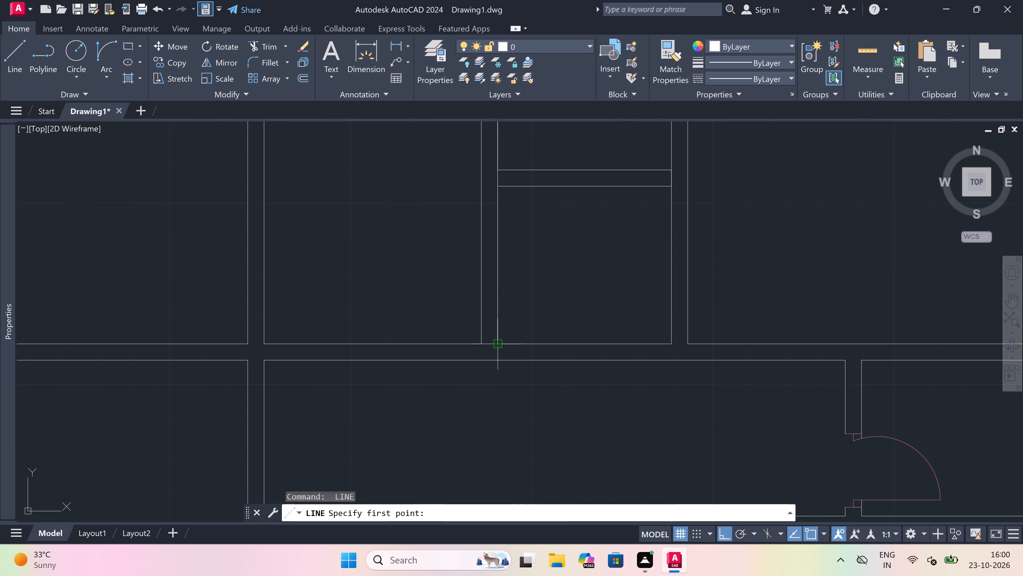
click(501, 343)
click(501, 361)
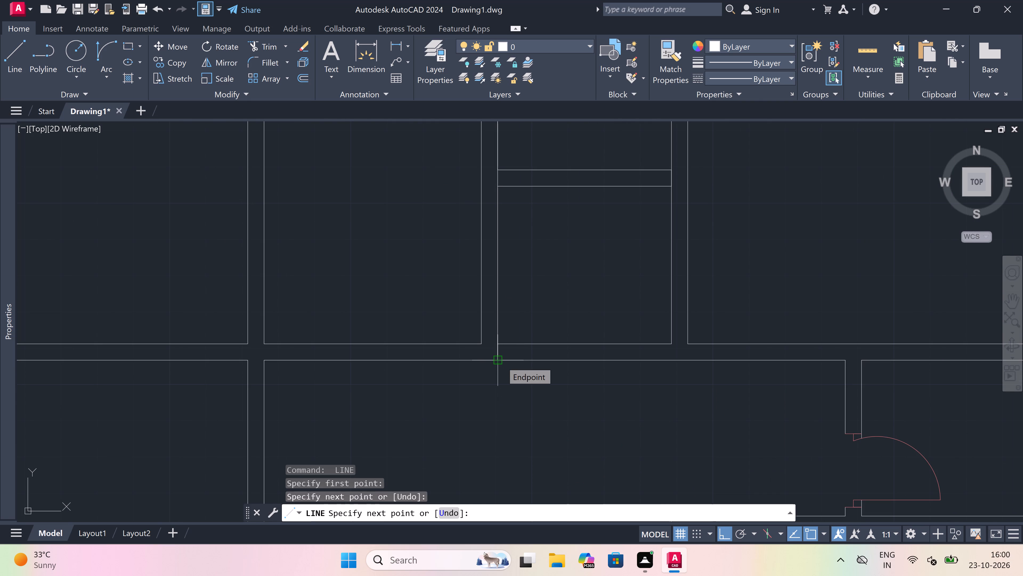
key(Escape)
key(space)
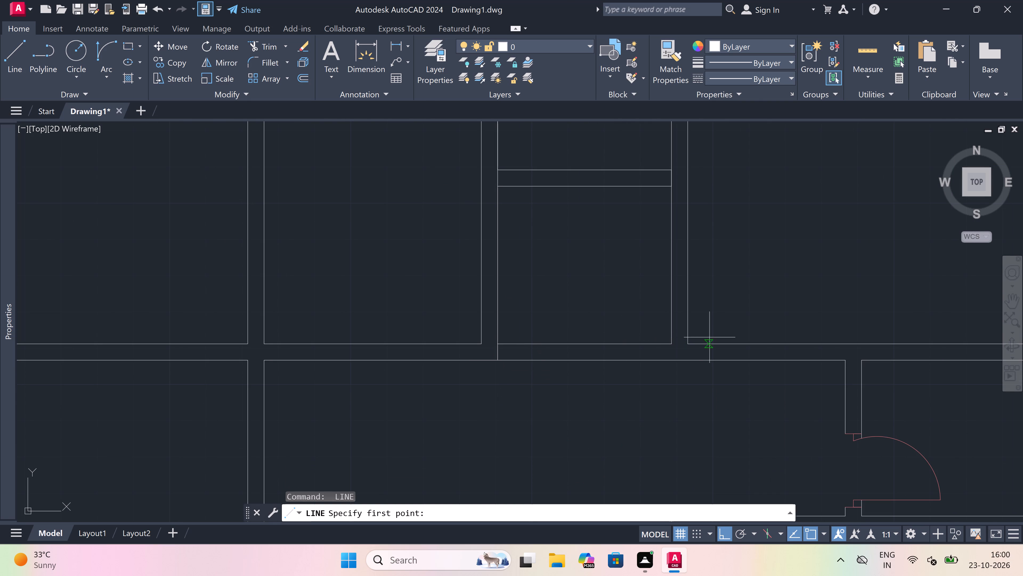
click(674, 346)
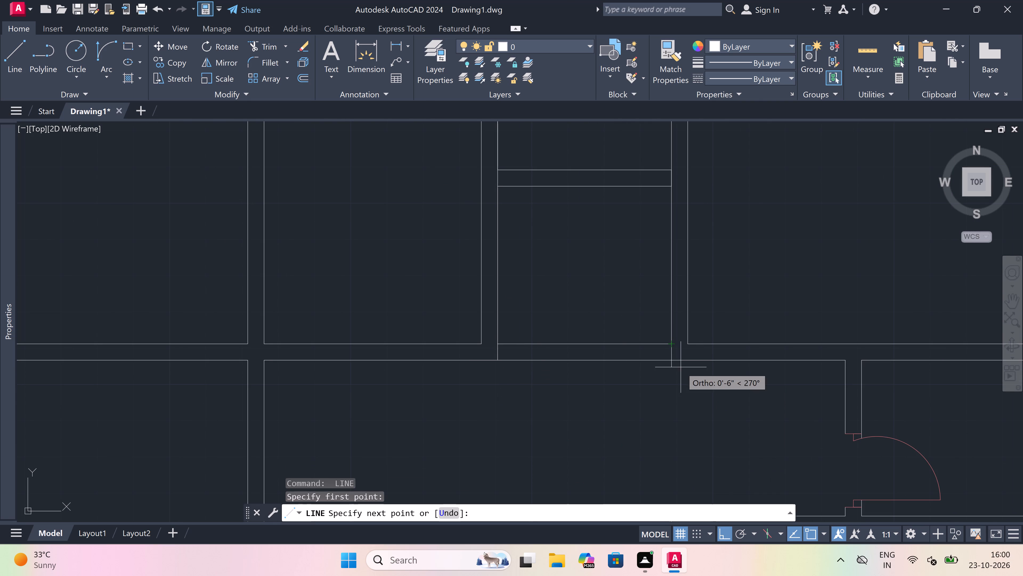
click(673, 361)
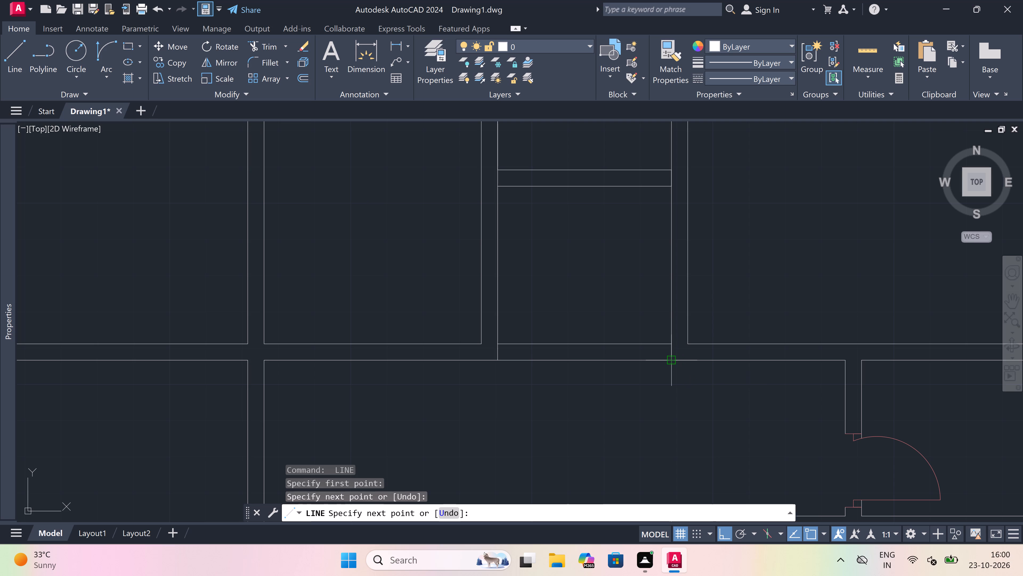
key(Escape)
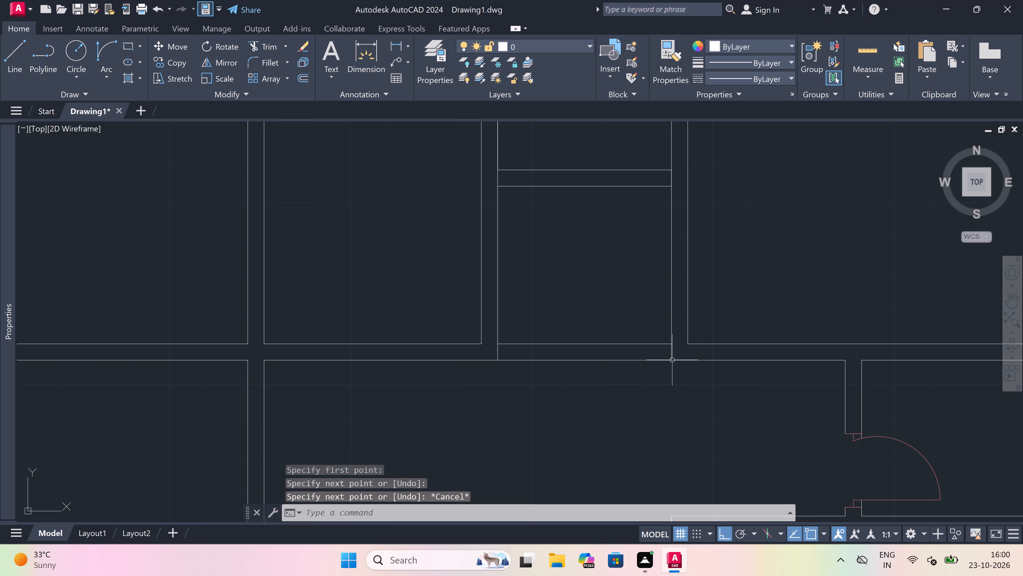
Trim both south wall lines between the two short lines to open the narrow room's south end.
key(t)
key(r)
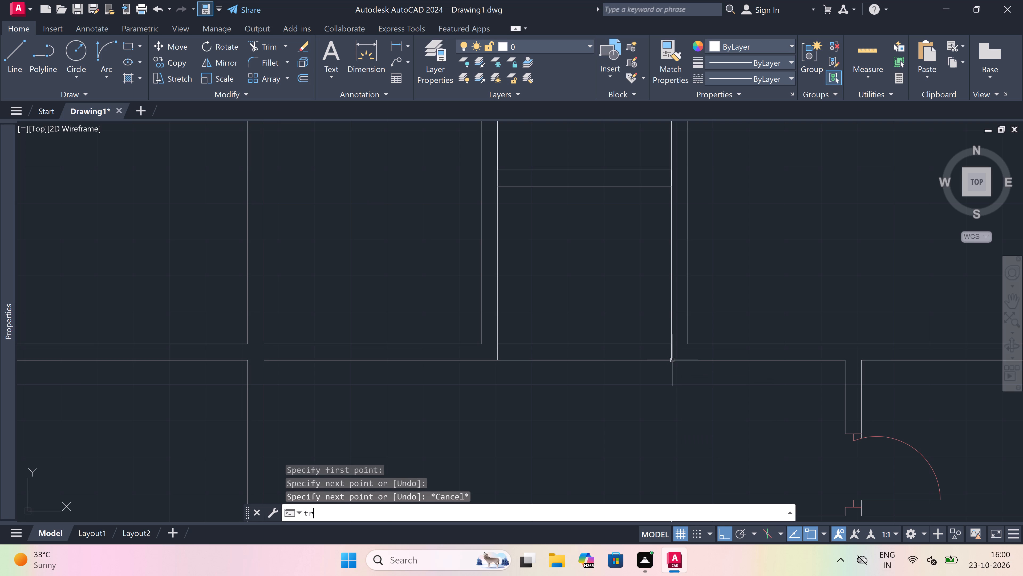
key(space)
click(628, 337)
click(620, 399)
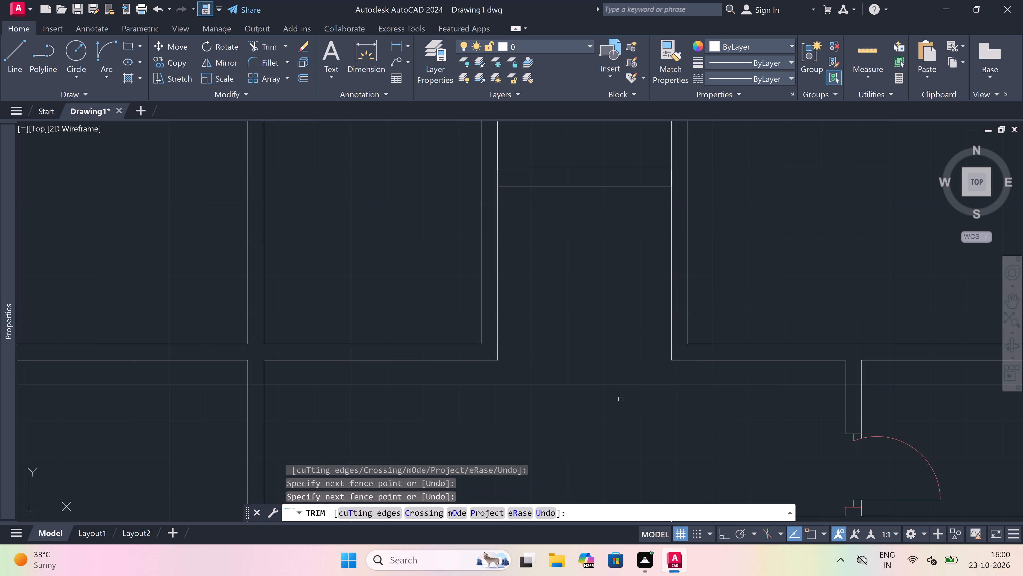
Trim the side wall faces between the cross wall's two lines at both of its ends.
scroll(531, 361, down, 2)
scroll(518, 280, up, 1)
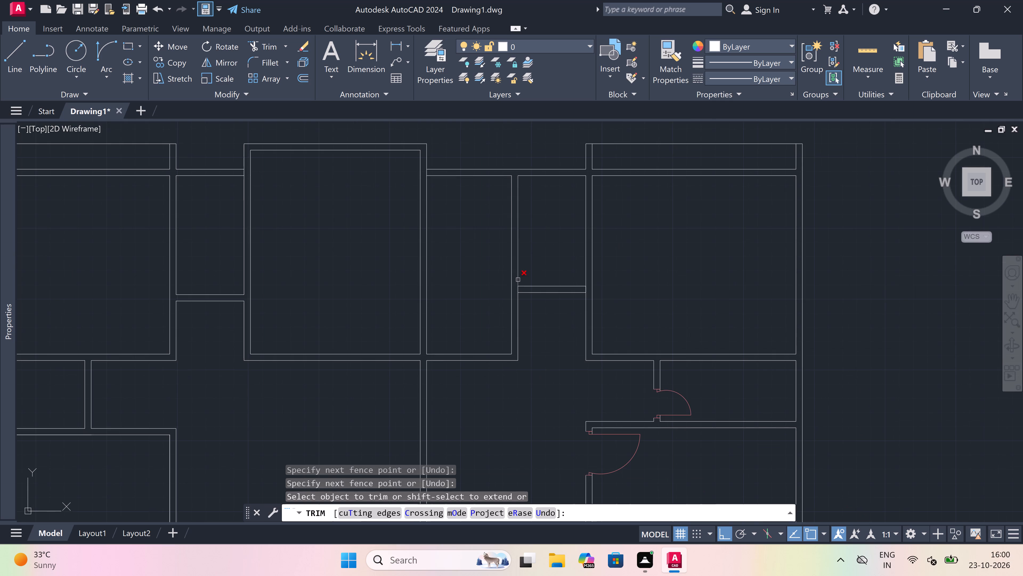
scroll(518, 280, up, 1)
click(511, 302)
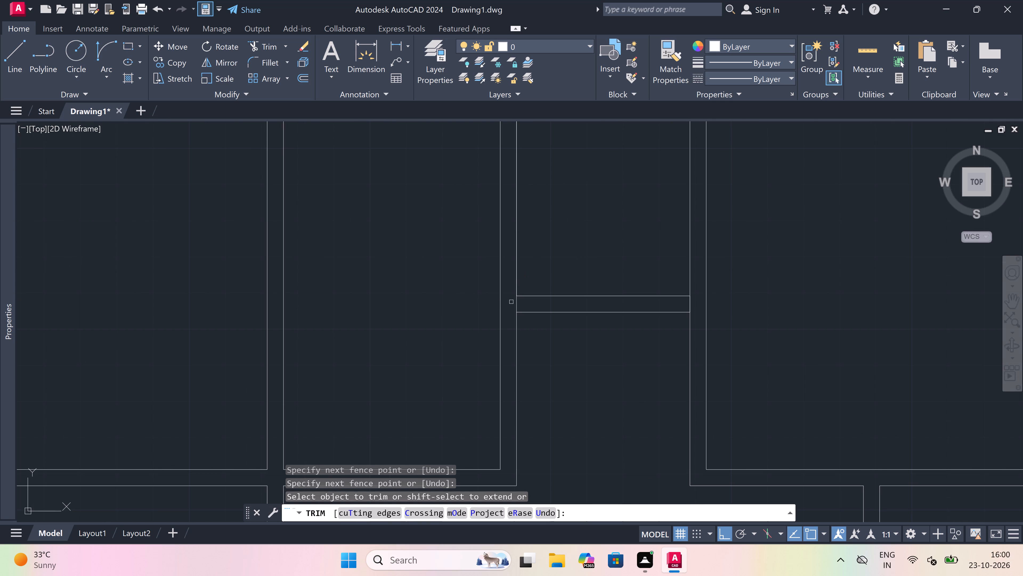
click(701, 298)
key(Escape)
On layer line1, draw a south jamb across the northeast room's west wall south of the cross wall, with a 2" stub north and a 3' leaf east.
scroll(558, 301, down, 4)
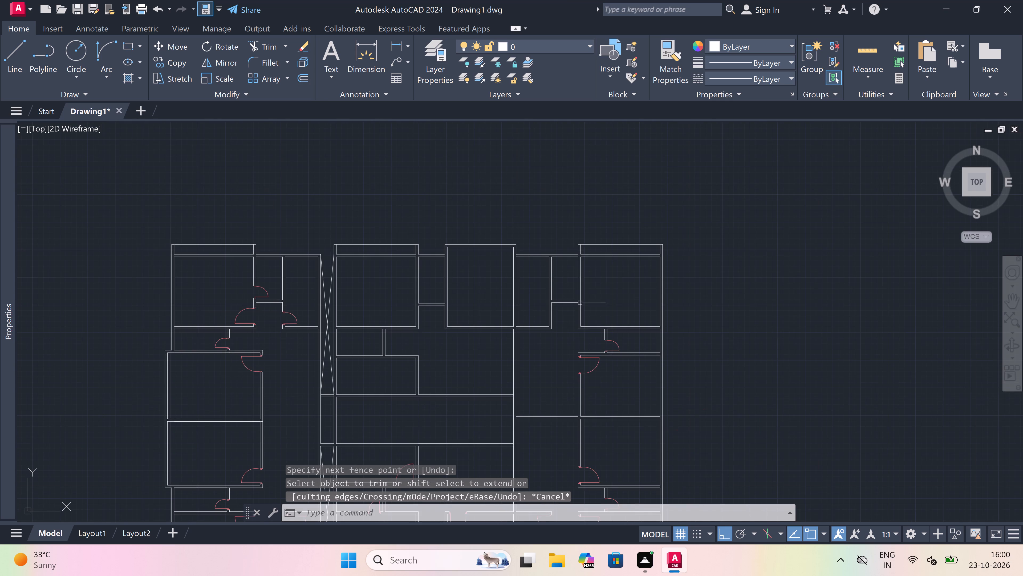
scroll(622, 310, up, 2)
key(l)
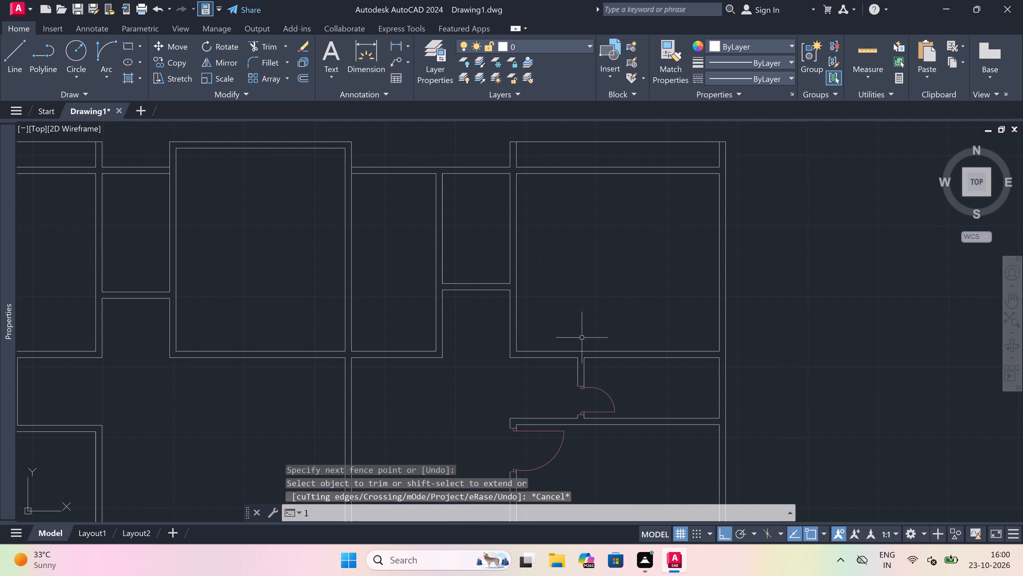
key(space)
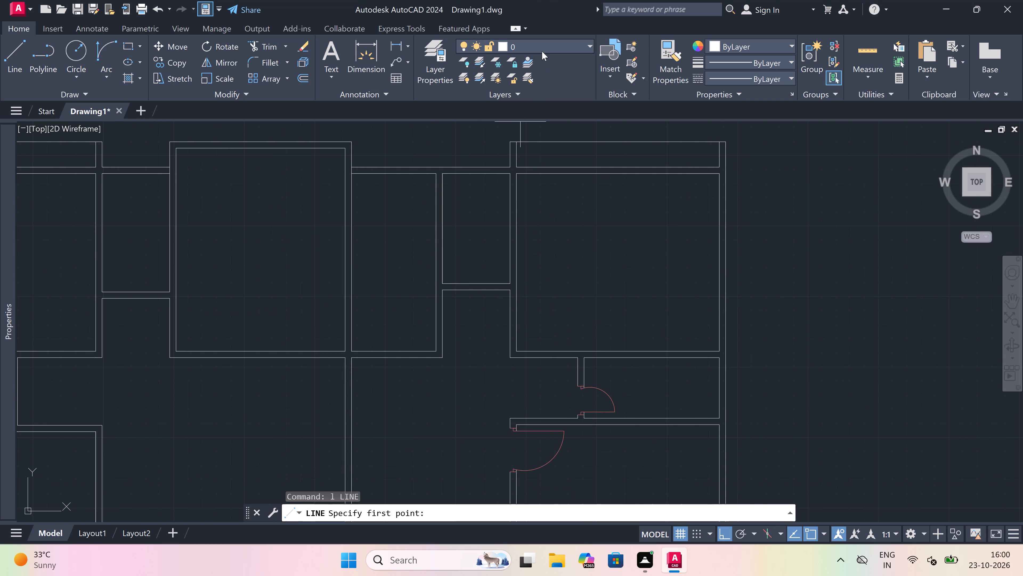
click(542, 50)
click(543, 76)
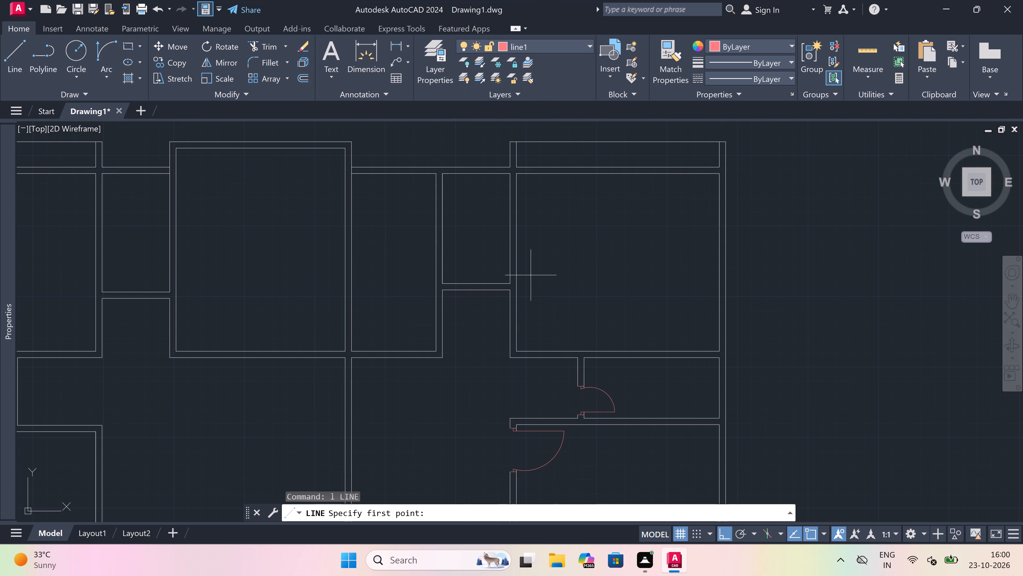
scroll(509, 350, up, 3)
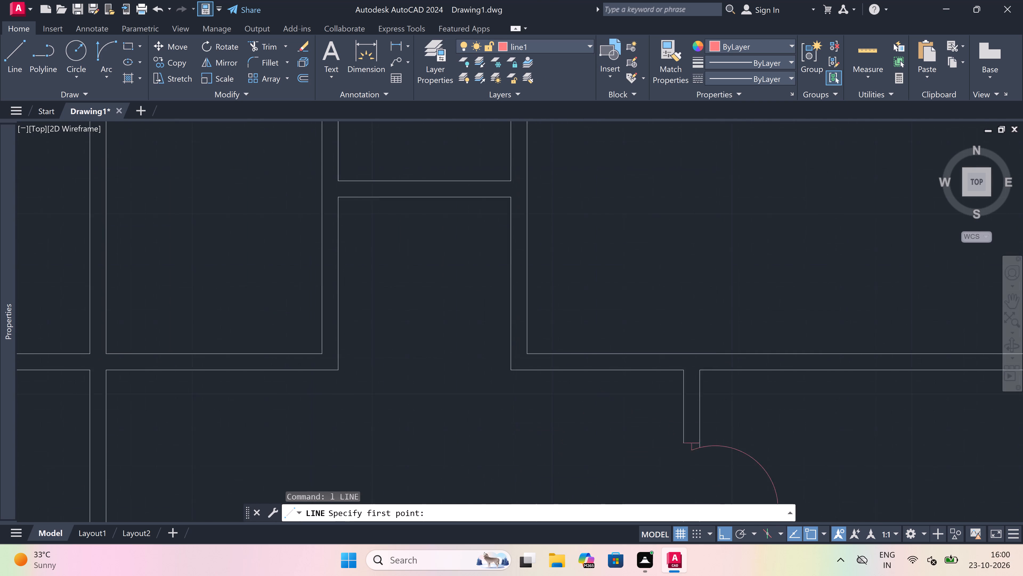
click(513, 334)
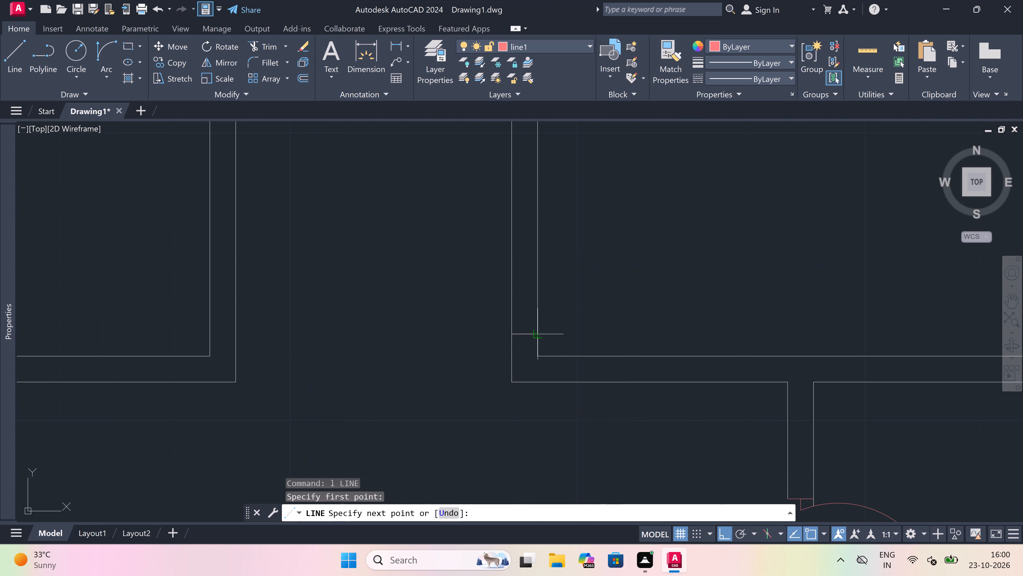
click(538, 335)
drag(521, 333, 522, 327)
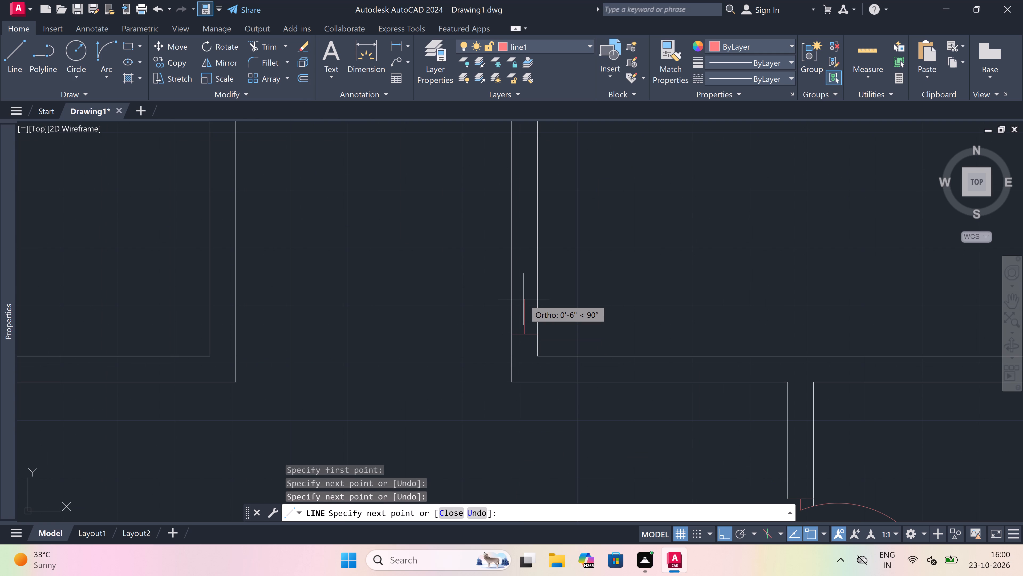
text(2")
key(space)
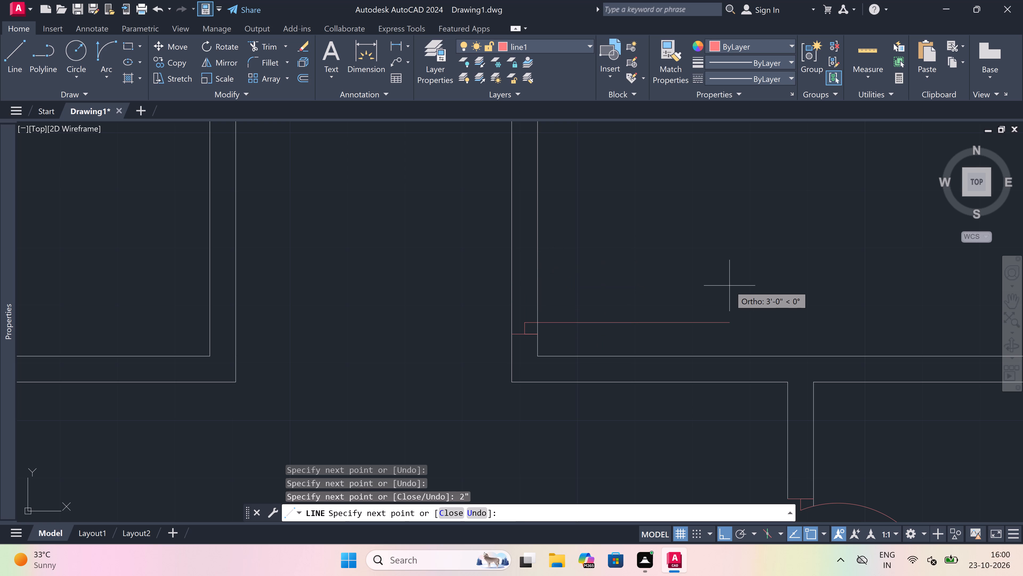
text(3')
key(space)
key(Escape)
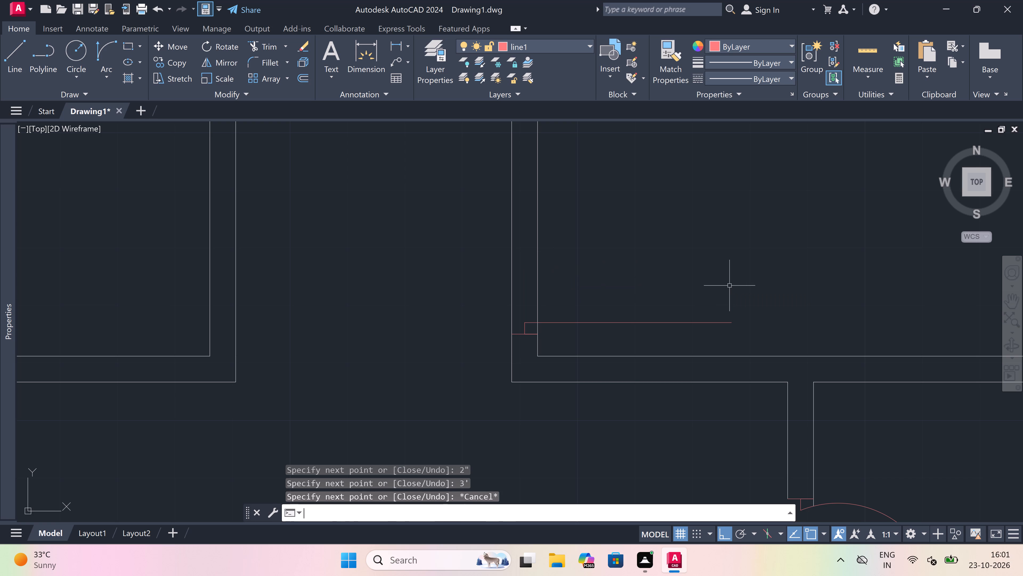
Draw the north jamb line across the same wall, south of the cross wall, with a 2" stub running south from its midpoint.
key(space)
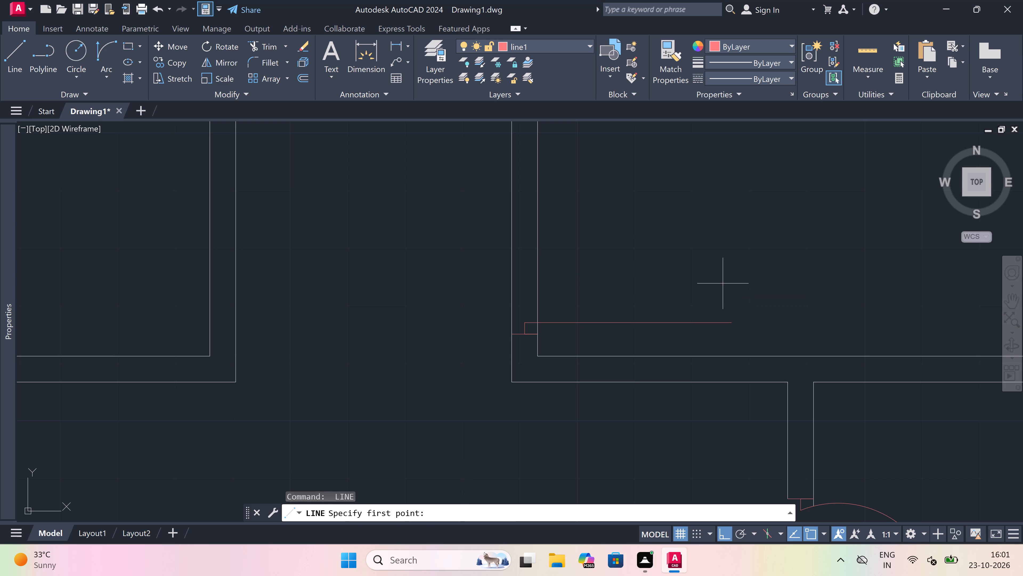
scroll(573, 302, down, 4)
scroll(560, 260, up, 3)
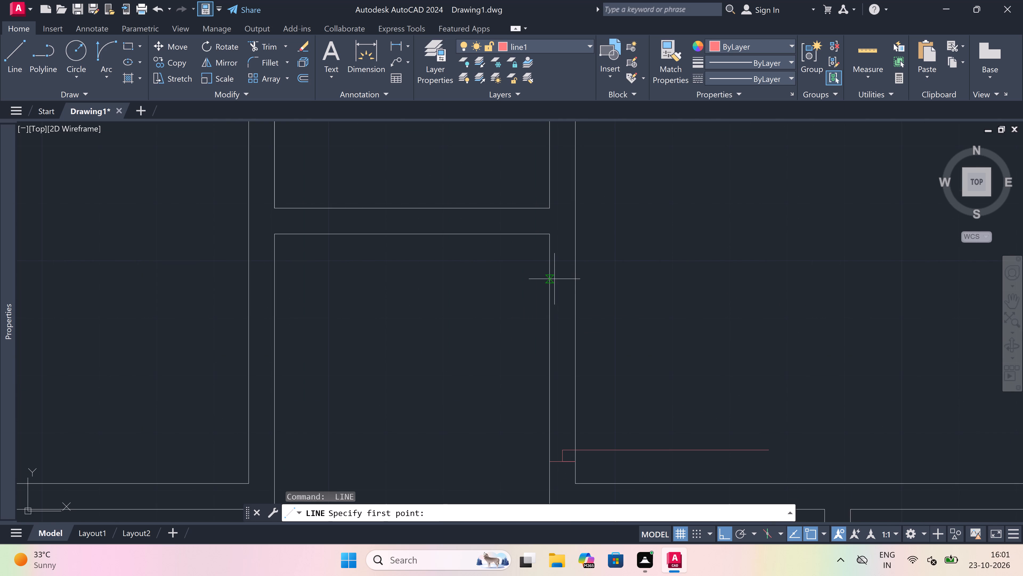
click(551, 290)
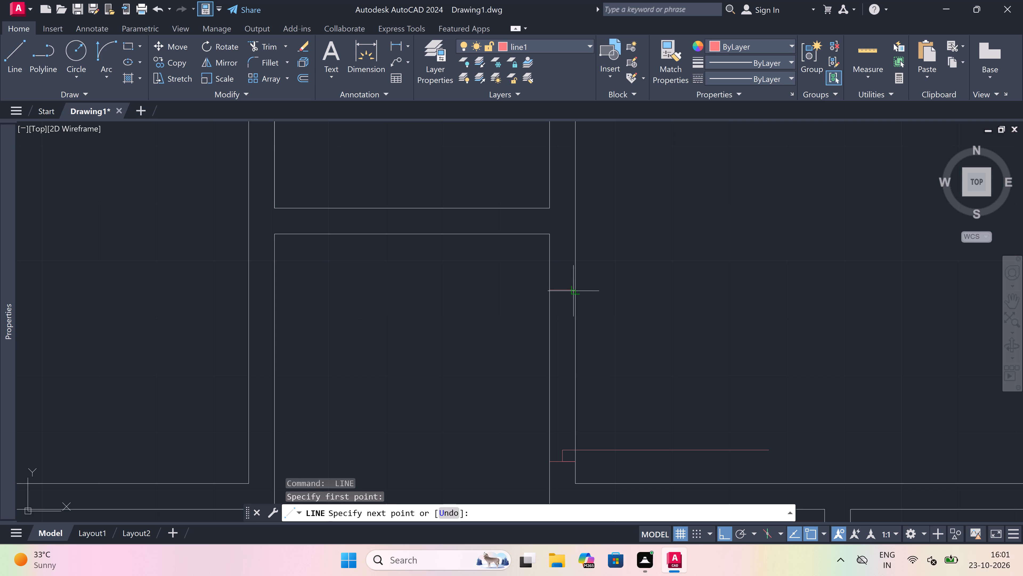
drag(574, 291, 571, 291)
drag(559, 290, 559, 294)
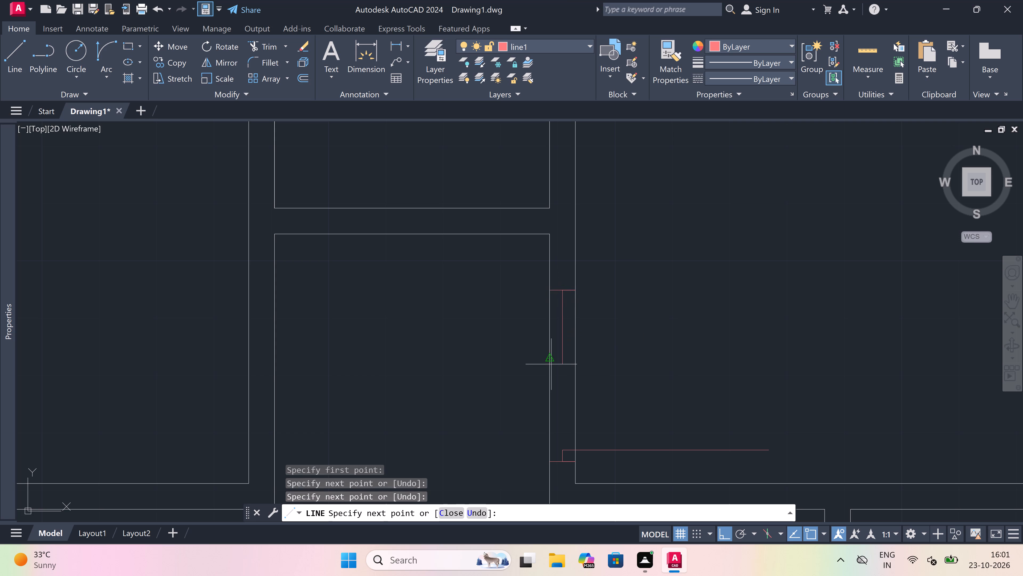
text(2")
key(space)
key(Escape)
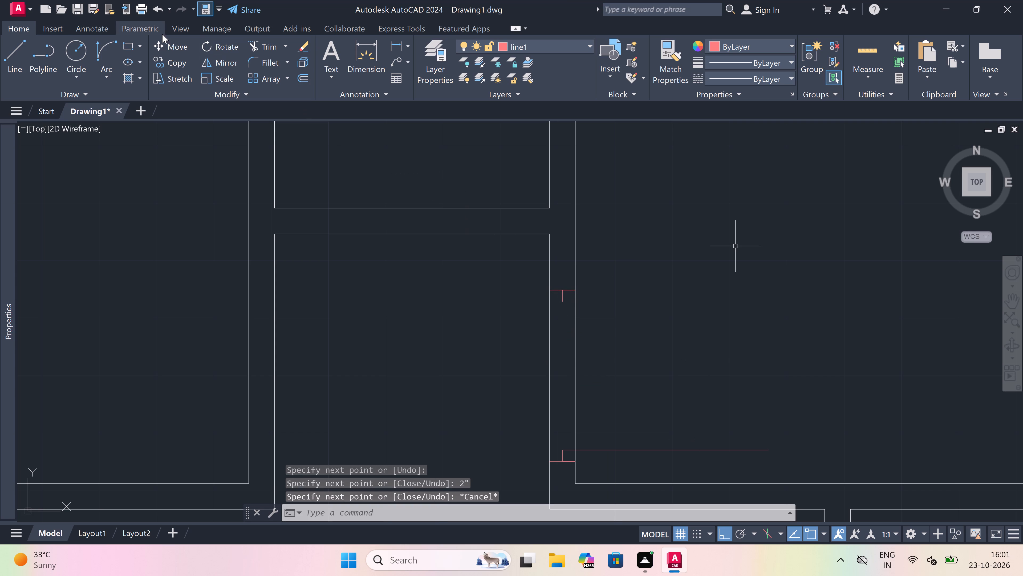
Draw a Start, End, Direction arc from the free end of the 3' leaf to the north jamb's stub, starting northward.
drag(112, 53, 123, 52)
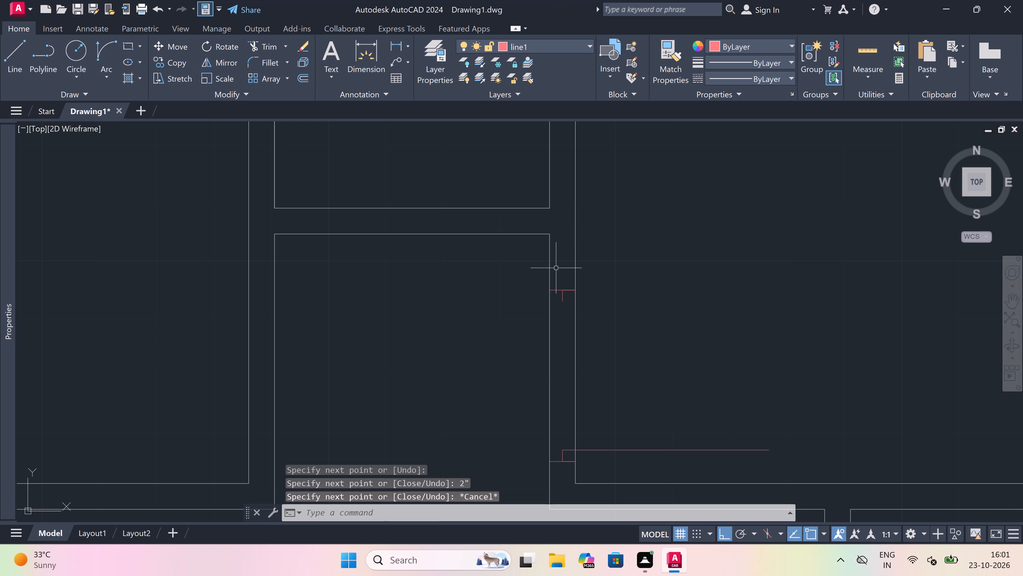
scroll(556, 268, down, 1)
click(107, 46)
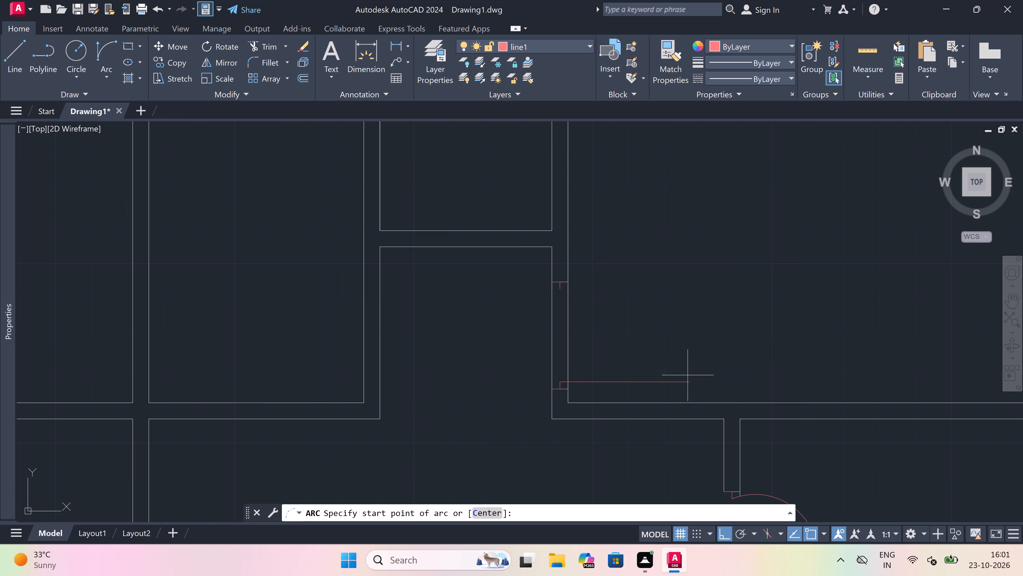
click(686, 384)
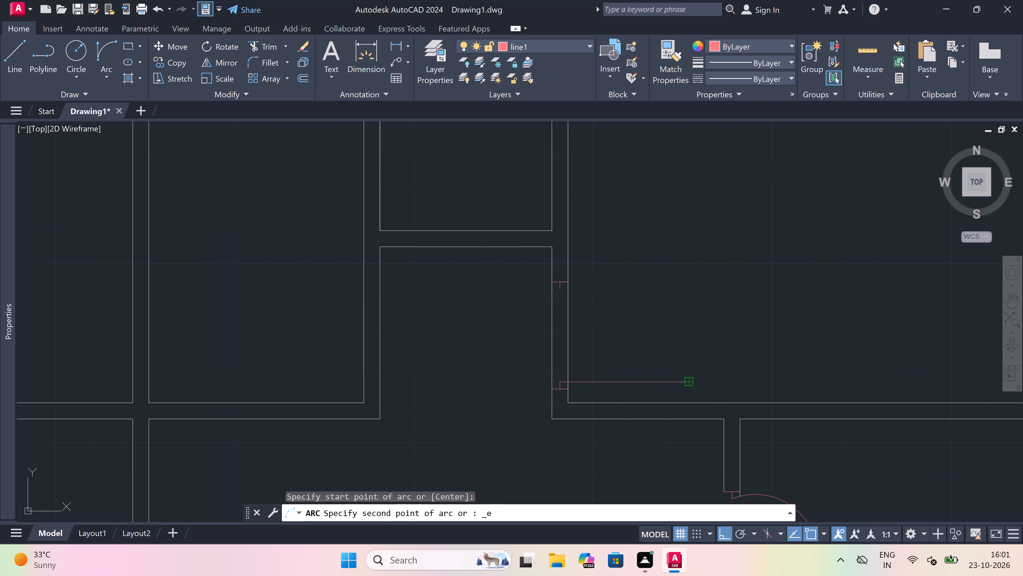
click(554, 289)
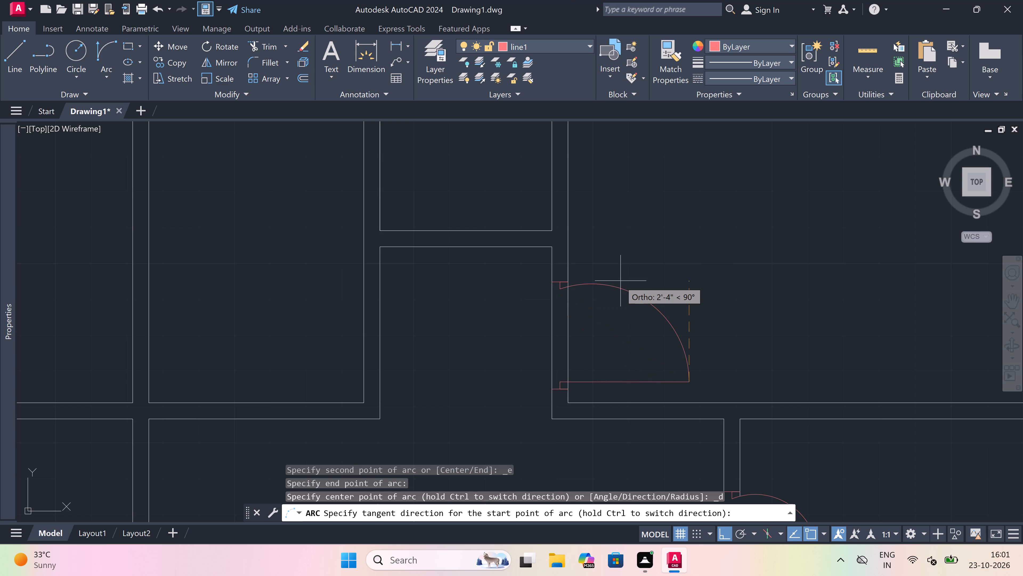
click(620, 281)
Trim both wall lines across the opening of the 3' door.
key(t)
key(r)
key(space)
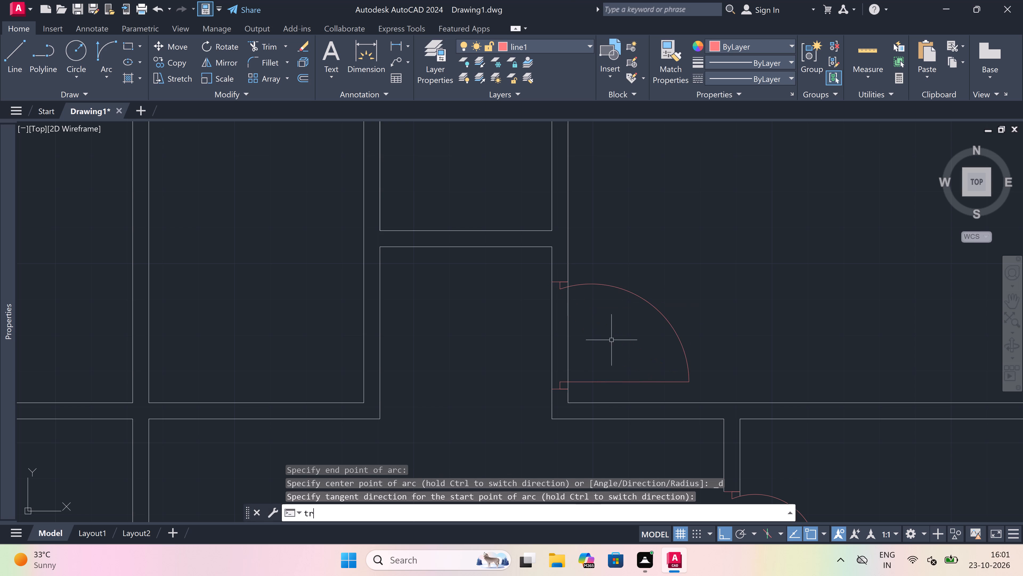
drag(612, 340, 609, 339)
click(514, 357)
key(Escape)
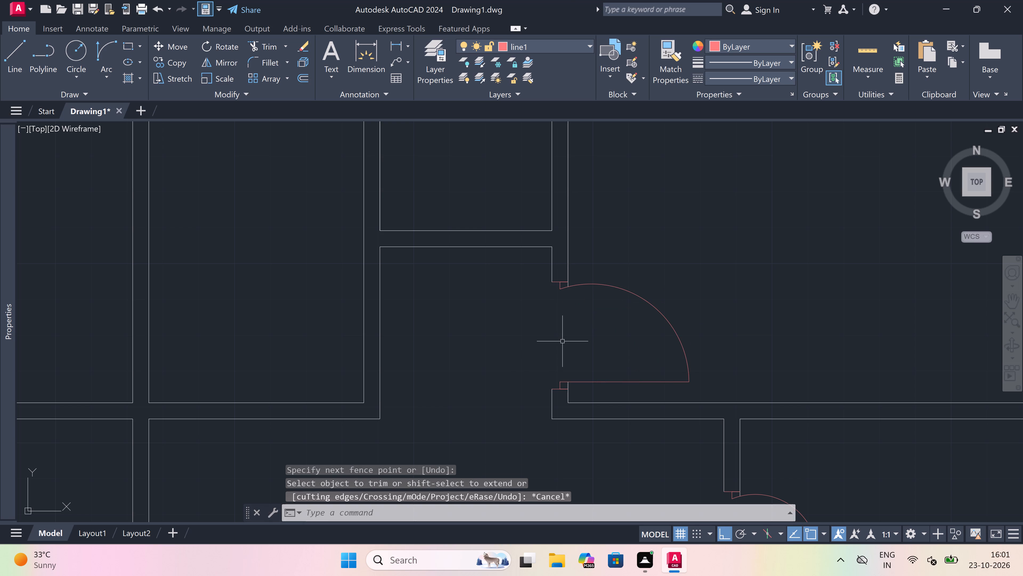
Draw a jamb line across the northeast room's west wall just north of the cross wall, with a 2" stub running north from its midpoint.
key(l)
key(space)
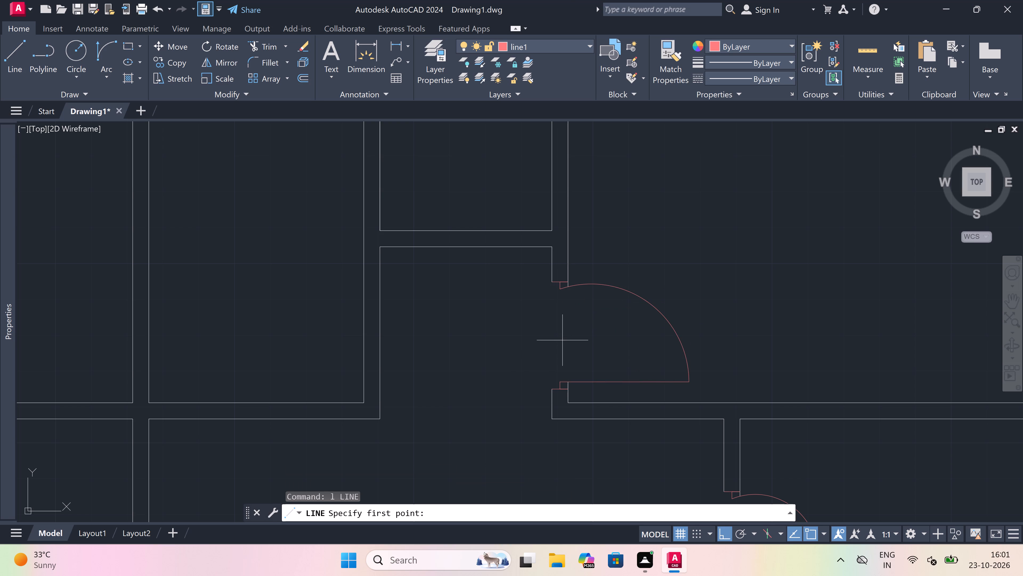
scroll(562, 340, down, 3)
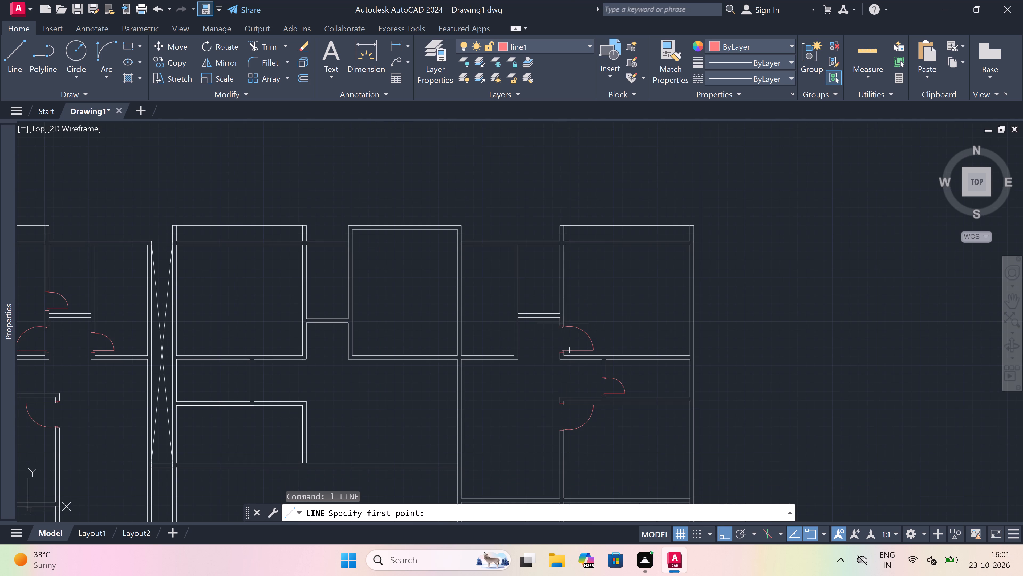
scroll(564, 293, up, 3)
scroll(552, 359, up, 2)
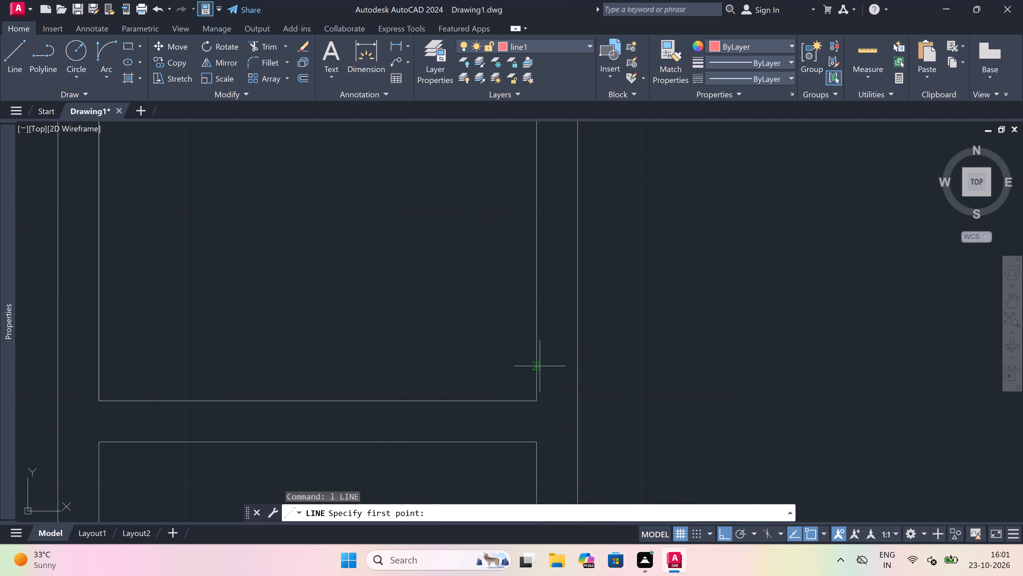
drag(538, 366, 551, 365)
click(579, 363)
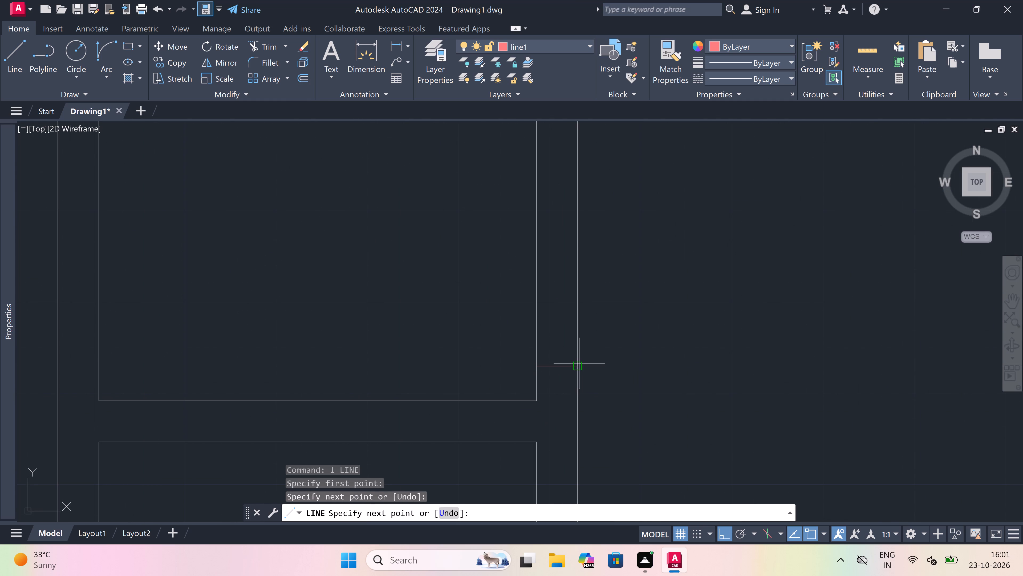
click(560, 363)
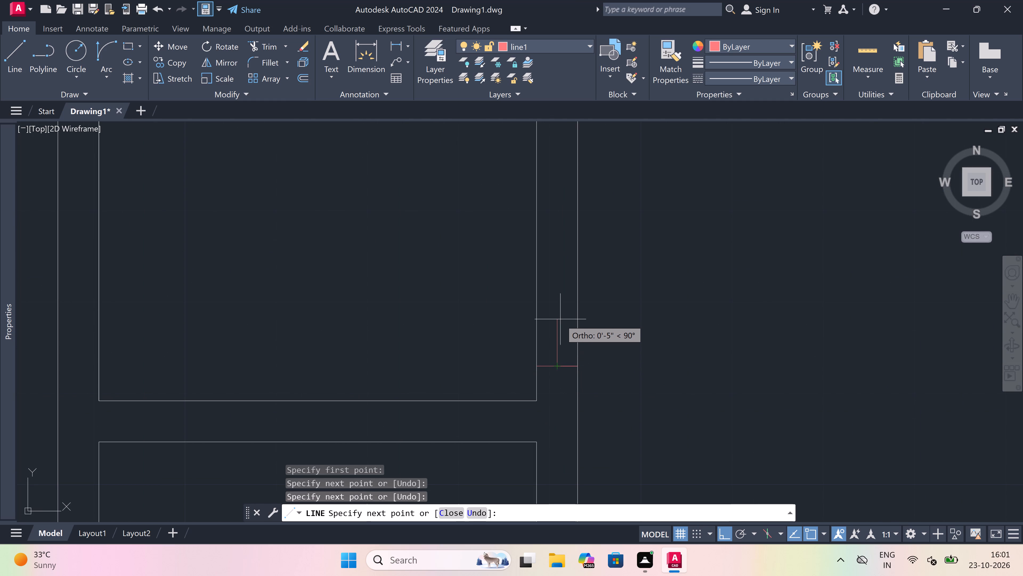
text(2")
key(space)
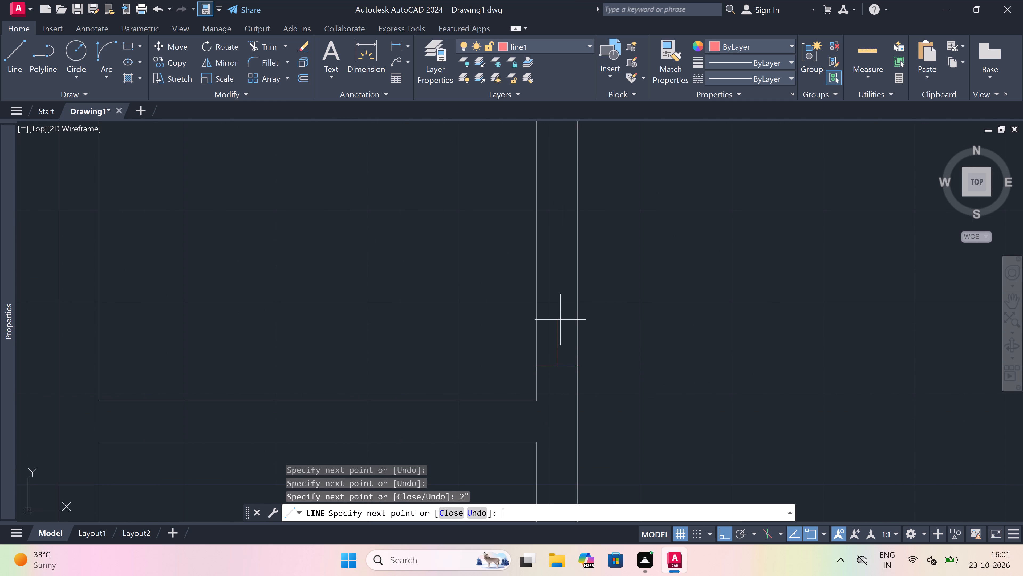
Draw the 2' door leaf from the lower jamb's stop into the small upper room.
text(2')
key(space)
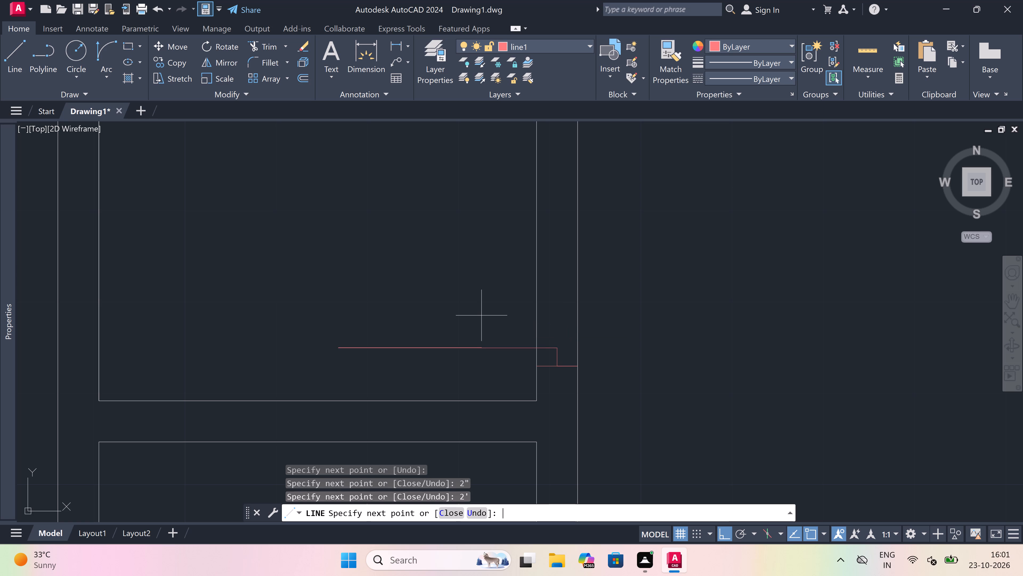
key(Escape)
Draw the opposite jamb line across the small room's wall, with a 2" stop from its midpoint toward the opening.
key(space)
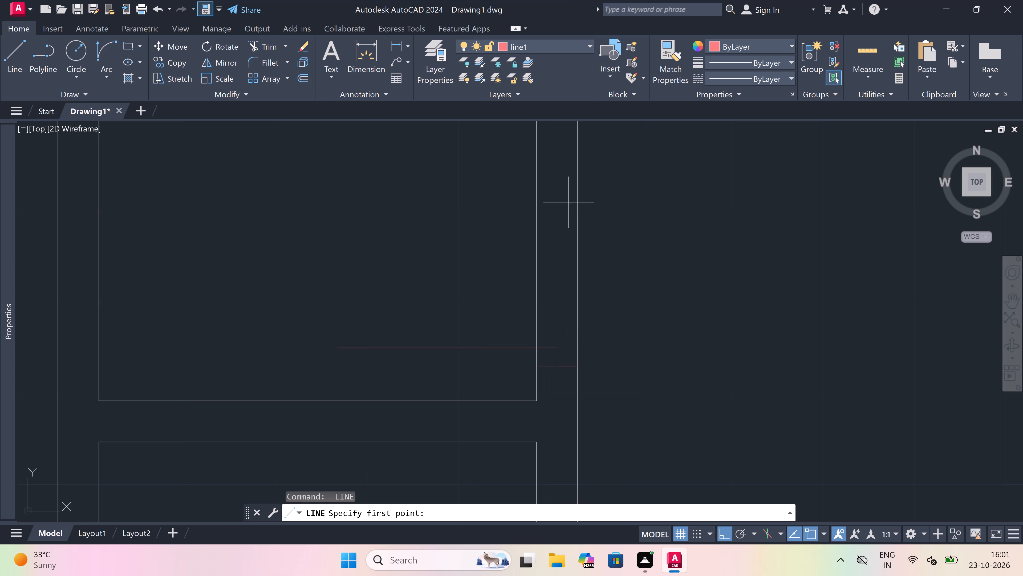
click(539, 197)
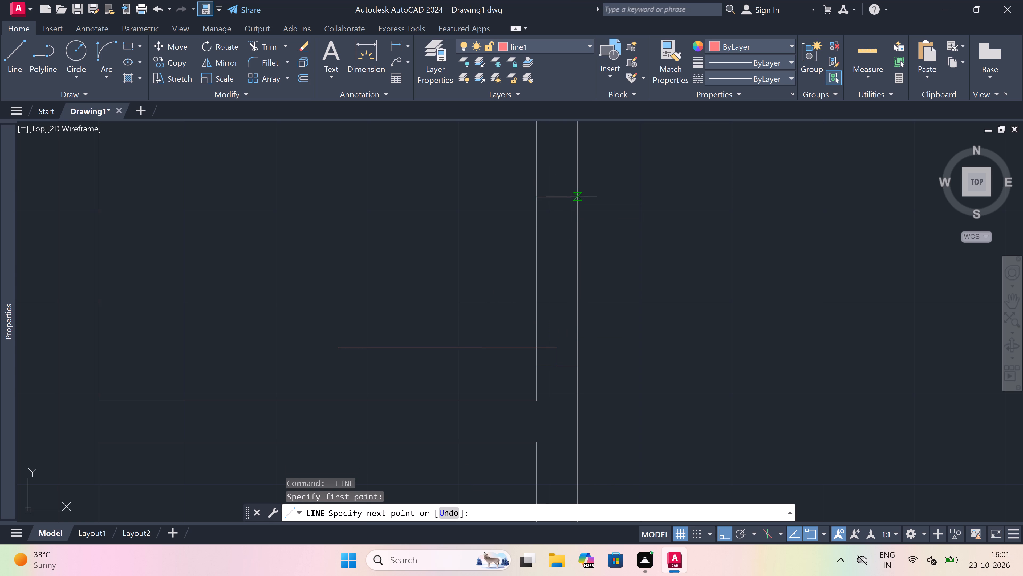
drag(577, 197, 570, 197)
drag(555, 195, 557, 245)
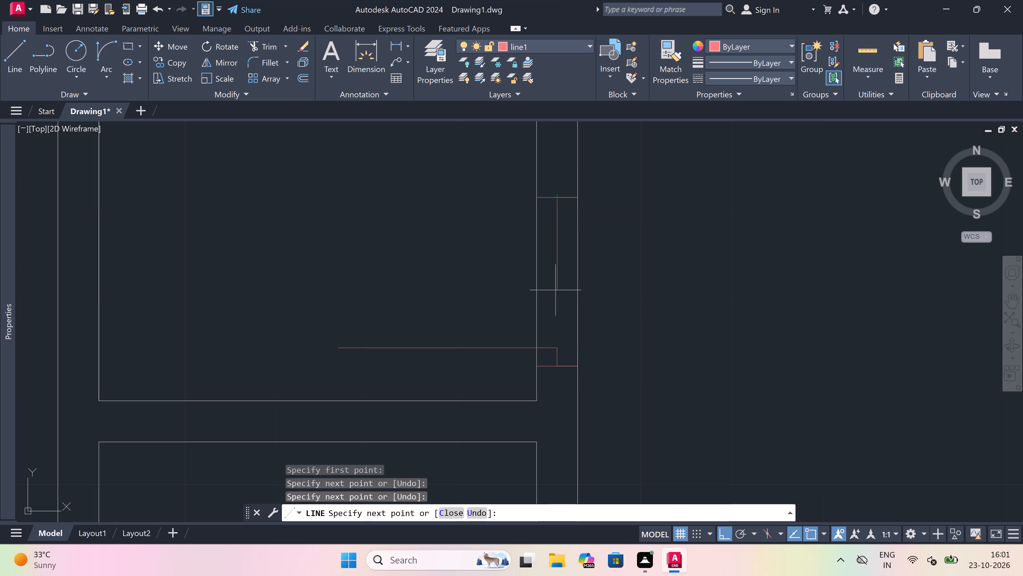
text(2")
key(space)
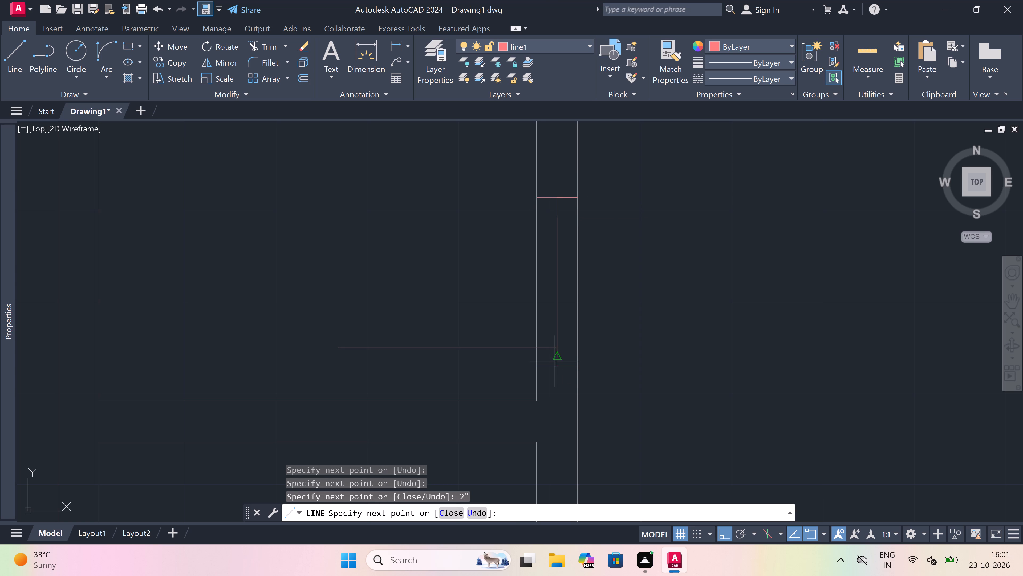
key(Escape)
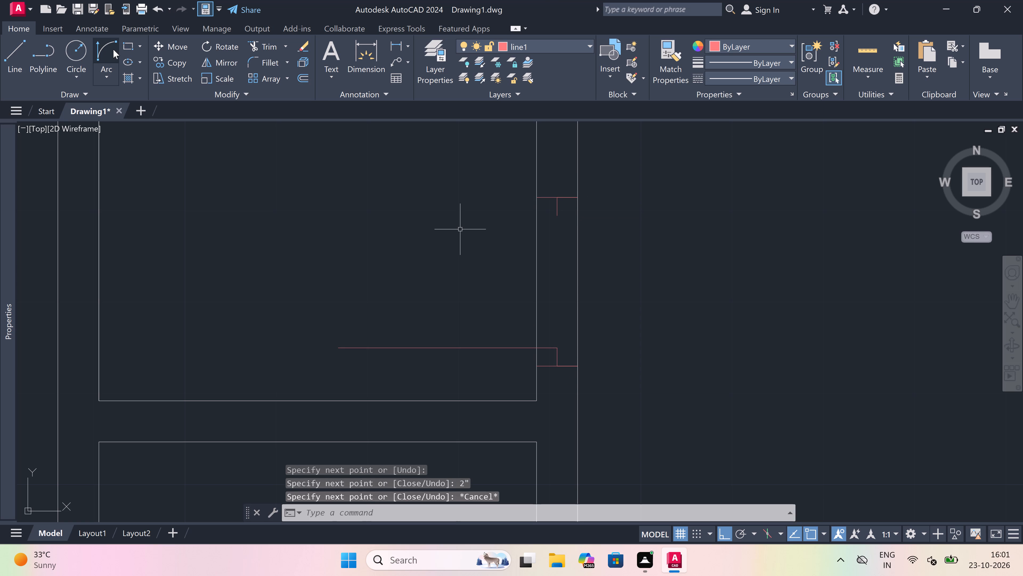
Draw the door swing arc from the free end of the 2' leaf to the upper stop's end.
click(112, 49)
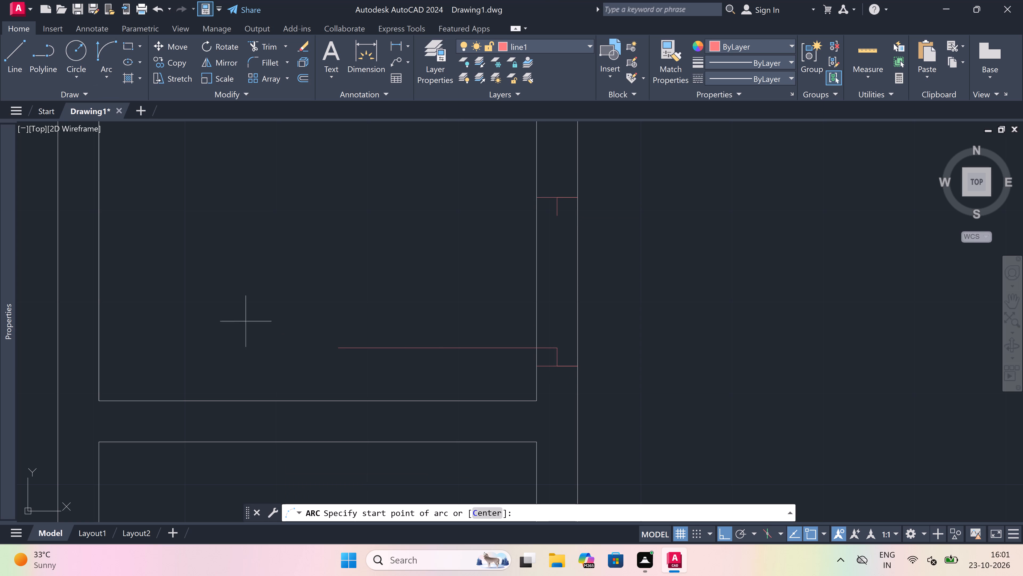
click(340, 350)
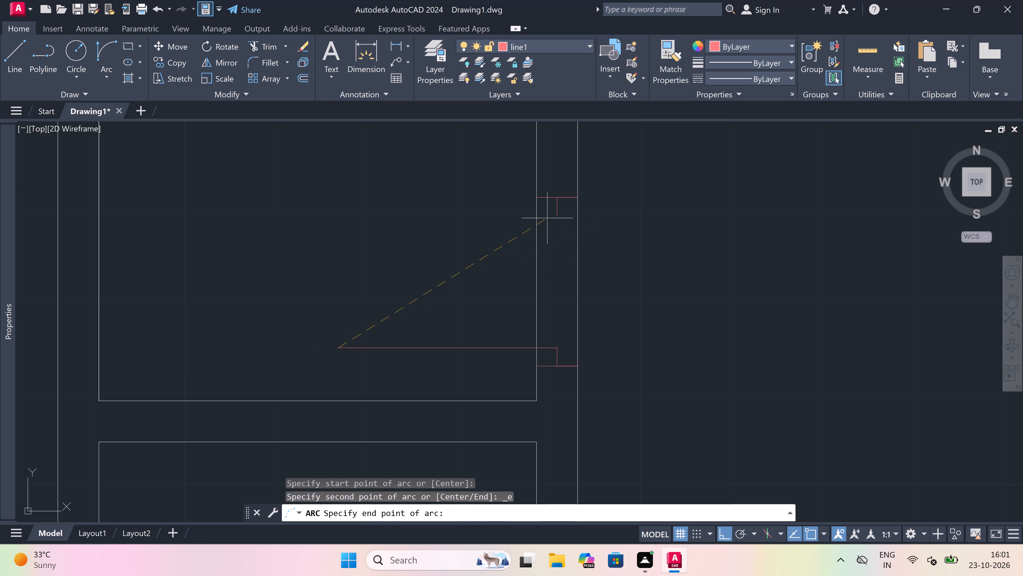
click(558, 213)
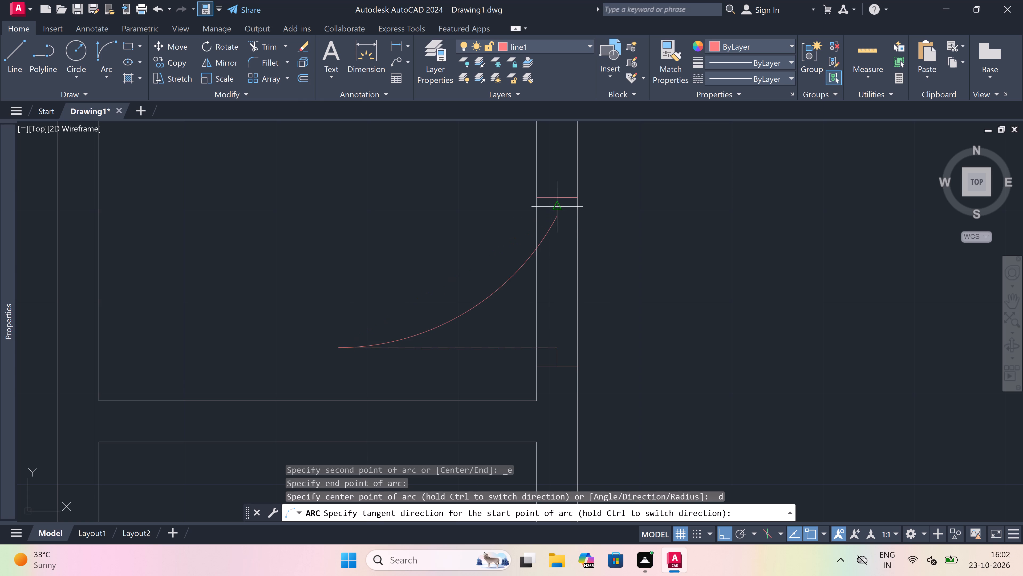
click(465, 192)
Trim both wall lines between the jambs to open the small room's doorway.
key(t)
key(r)
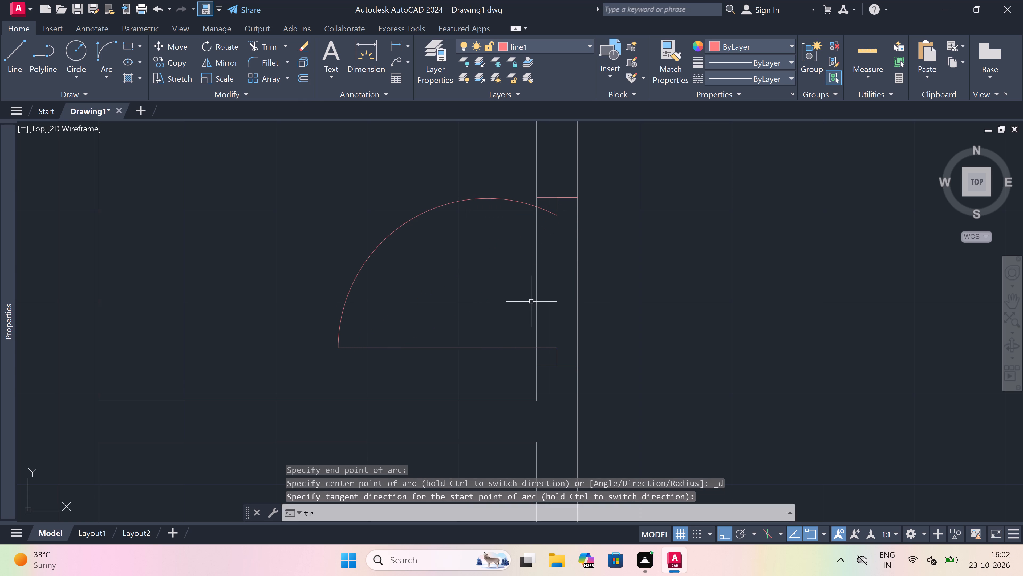
key(space)
drag(524, 293, 564, 295)
click(704, 303)
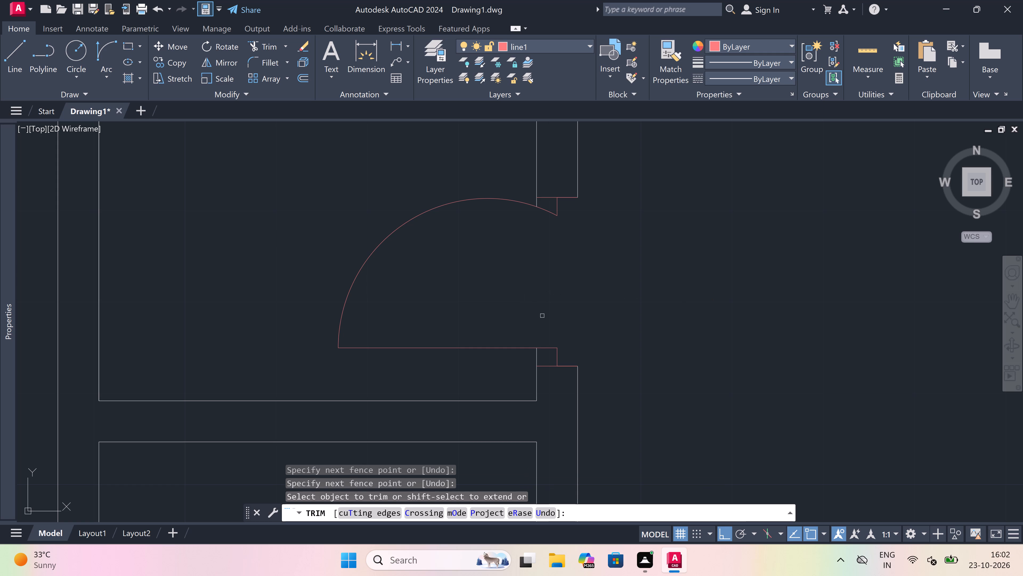
key(Escape)
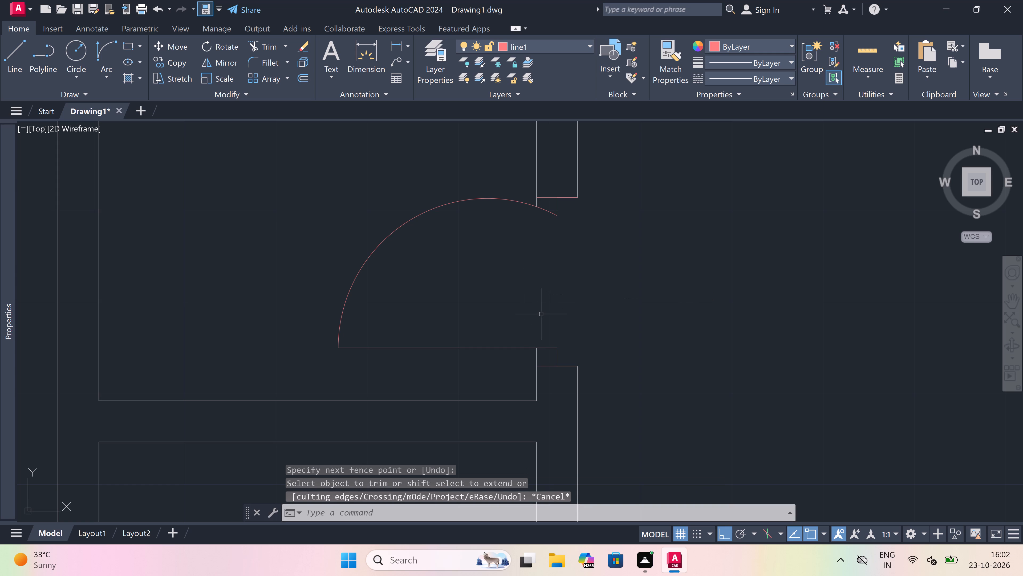
At the adjacent room's lower wall corner, draw a jamb line across the wall, a 2" stop from its midpoint, and a 3' door leaf into the room.
key(l)
key(space)
scroll(541, 312, down, 2)
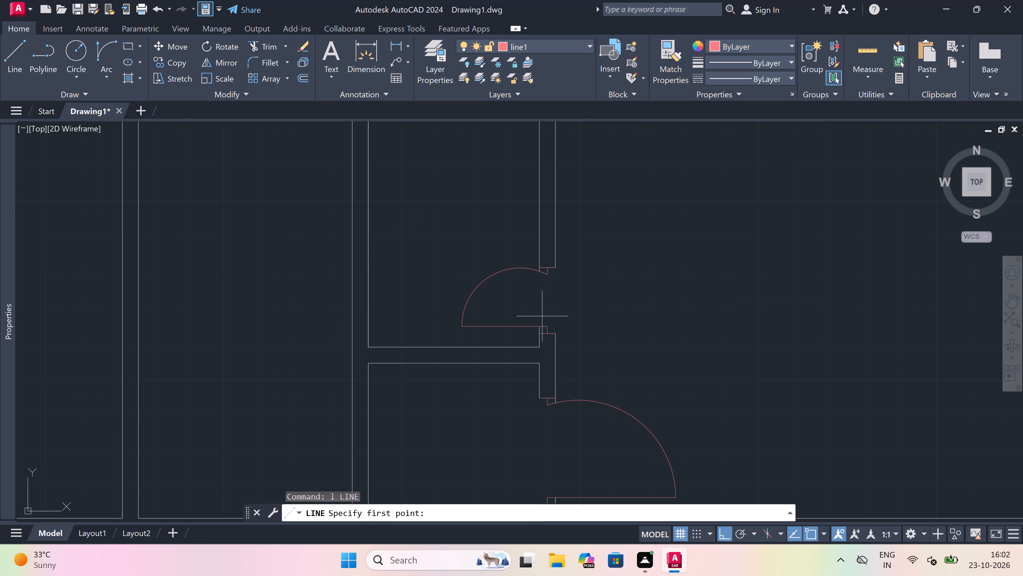
scroll(530, 348, down, 2)
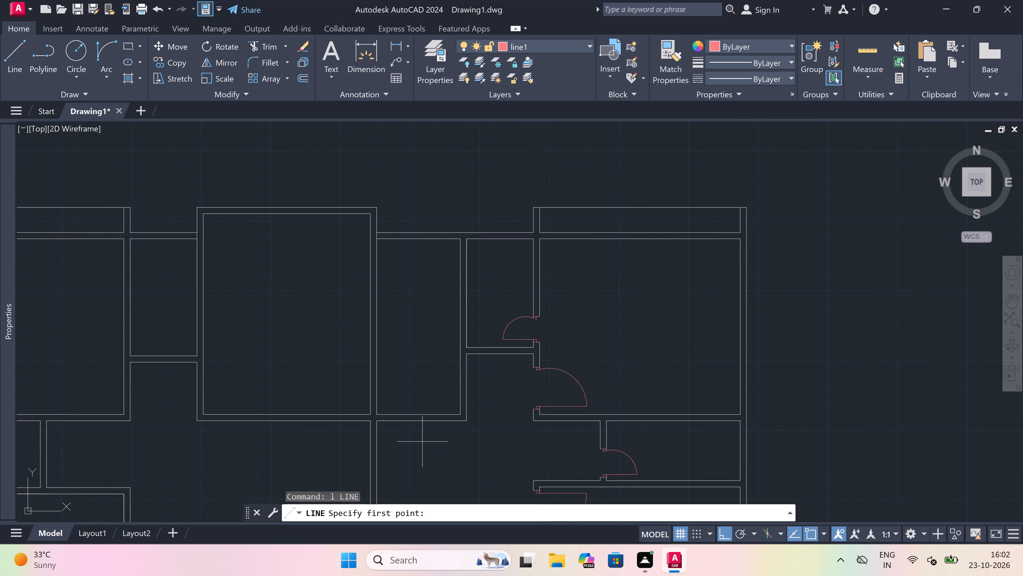
scroll(441, 413, up, 3)
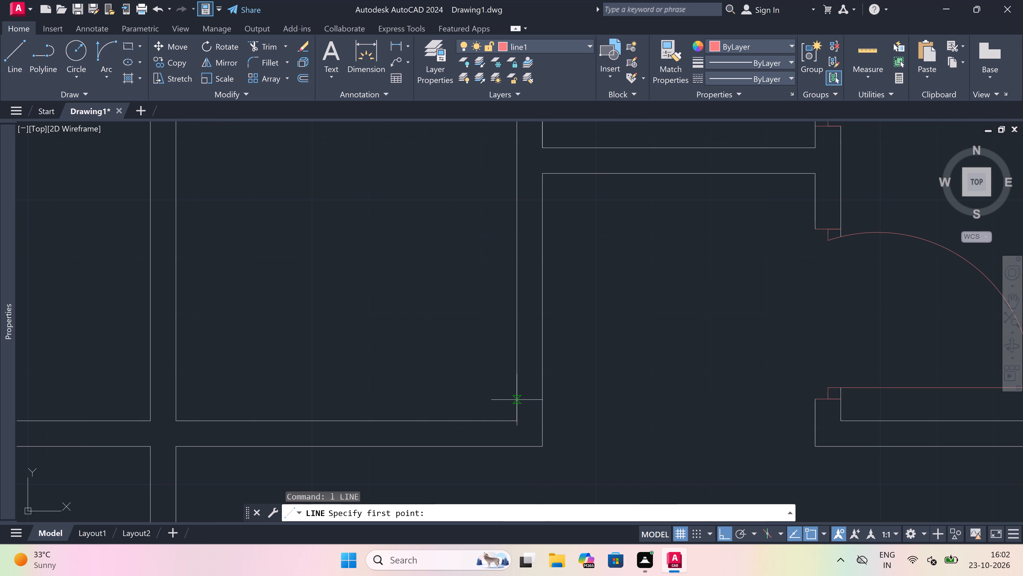
scroll(517, 399, up, 1)
drag(519, 413, 528, 413)
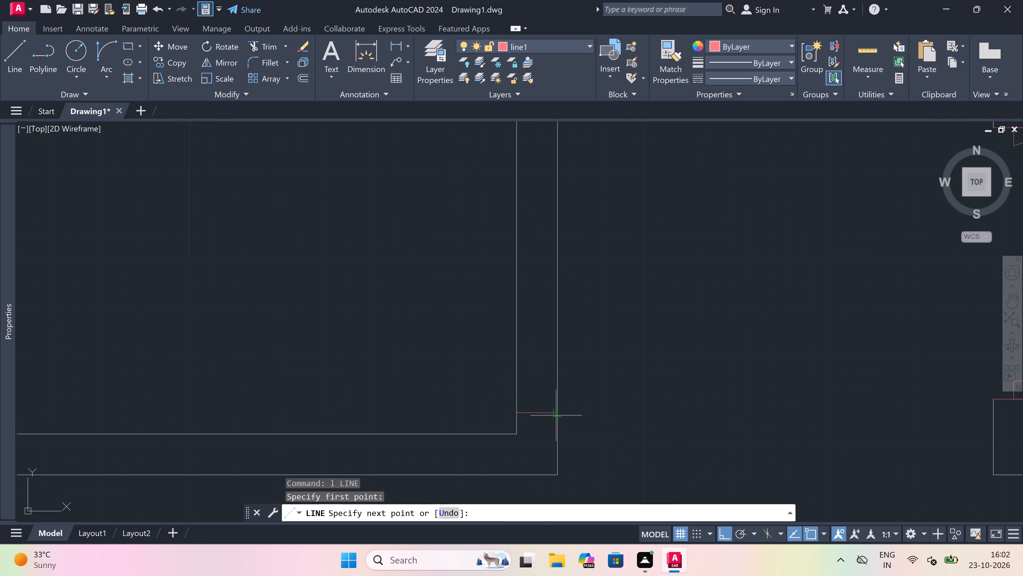
click(558, 415)
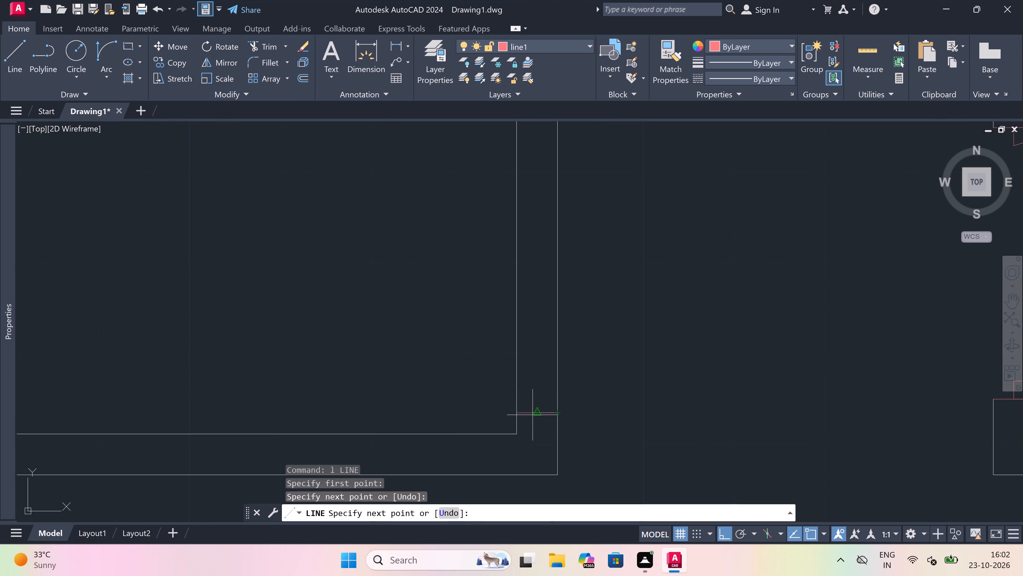
drag(533, 415, 533, 412)
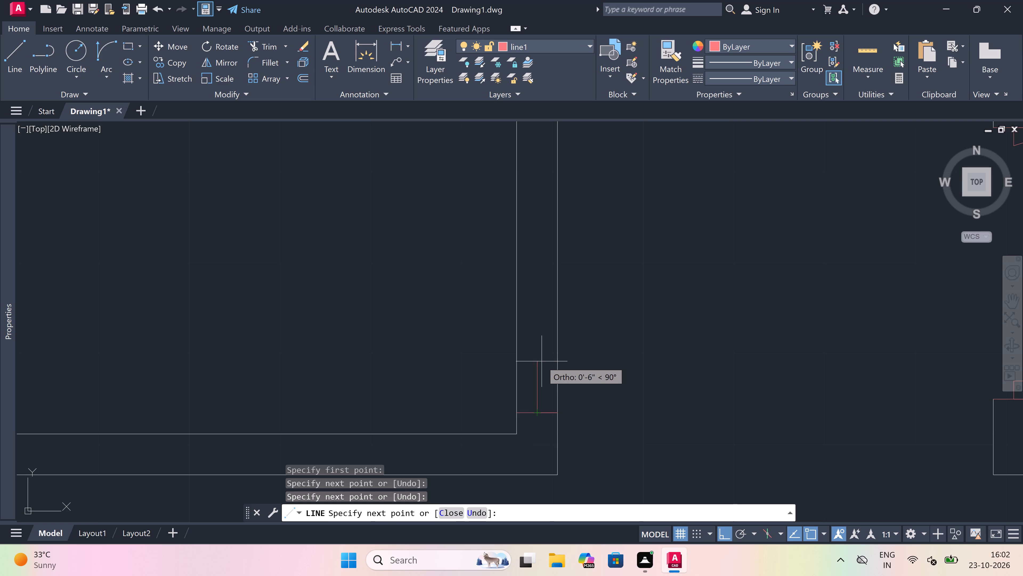
text(2")
key(space)
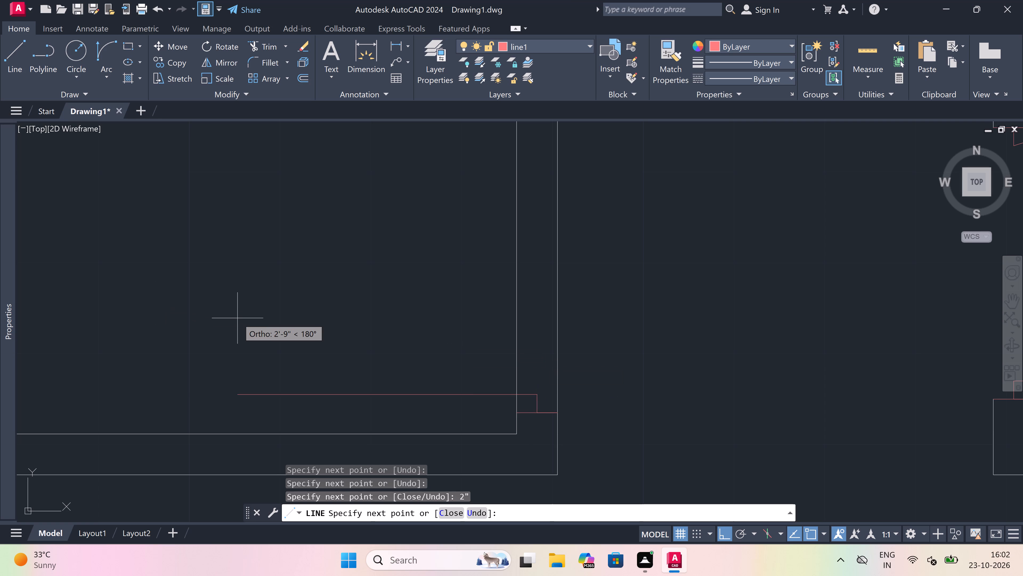
text(3')
key(space)
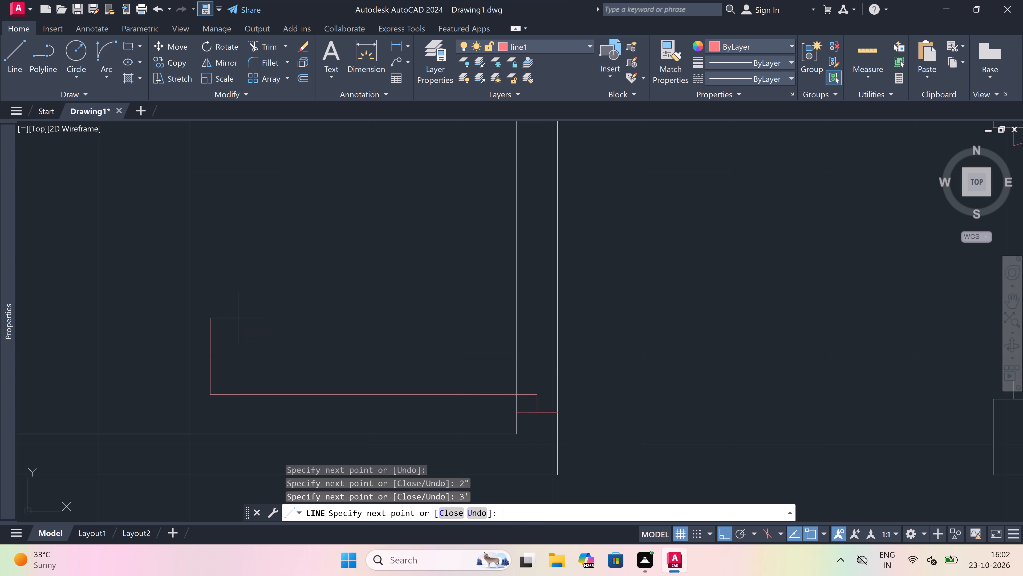
key(Escape)
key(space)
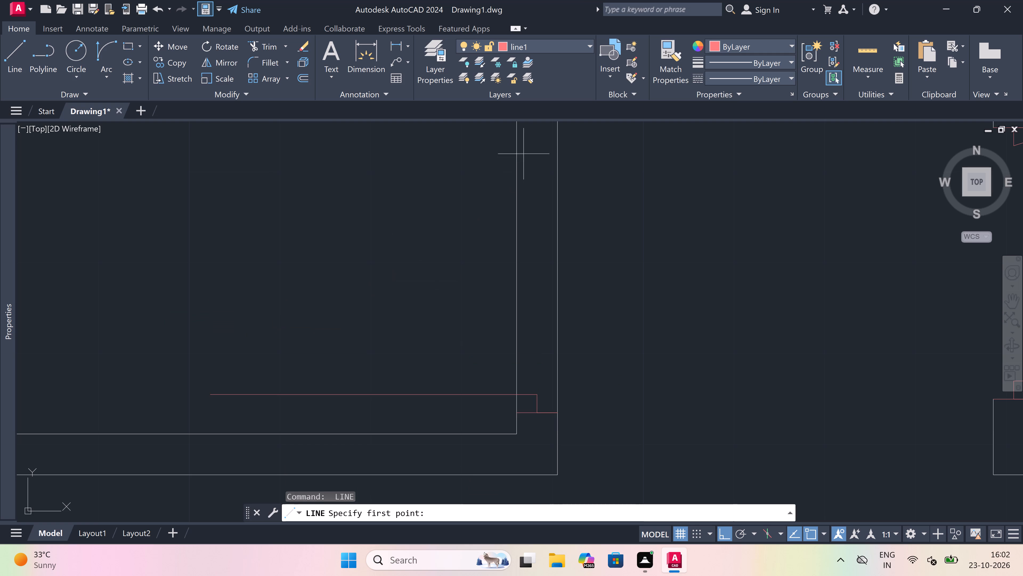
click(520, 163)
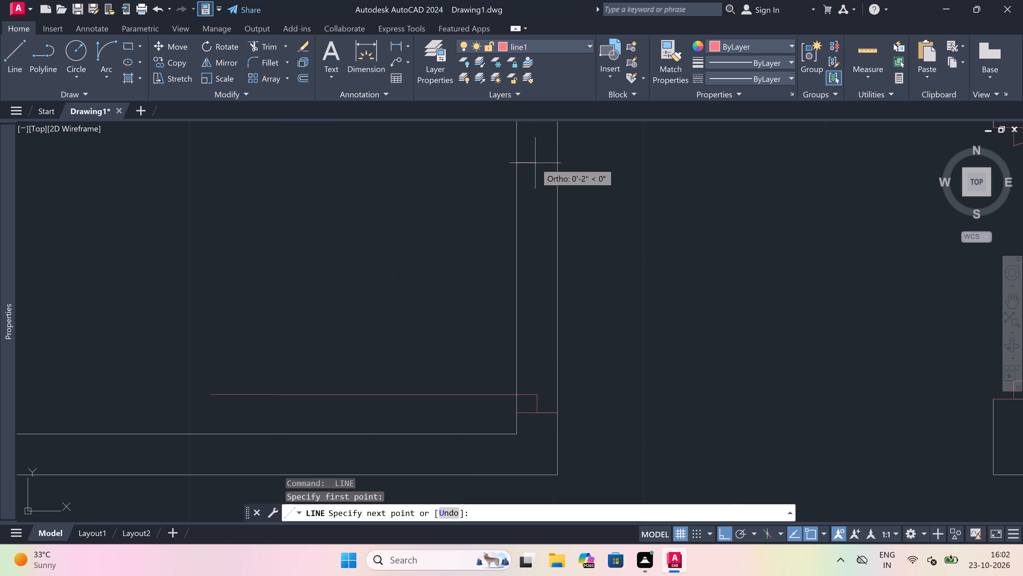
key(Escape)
Draw the opposite jamb line across the wall above the 3' leaf, with a 2" stop from its midpoint toward the opening.
key(space)
click(519, 180)
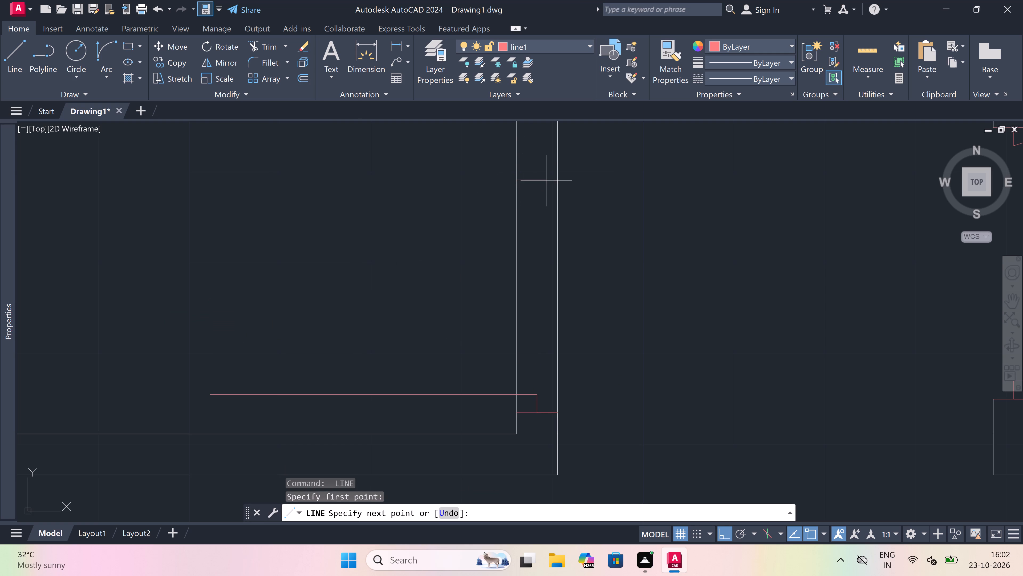
click(554, 181)
drag(538, 180, 538, 185)
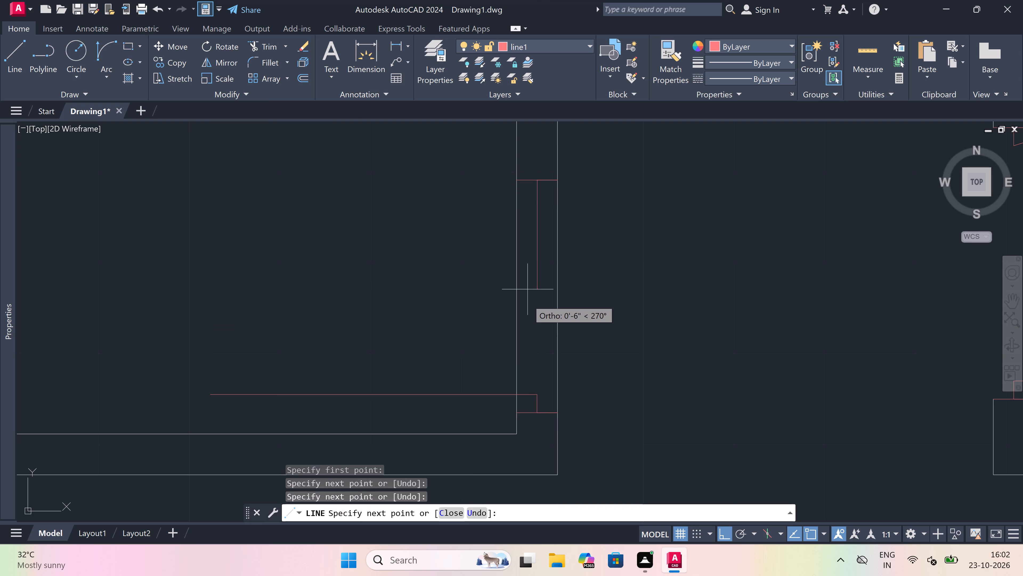
key(2)
text(")
key(space)
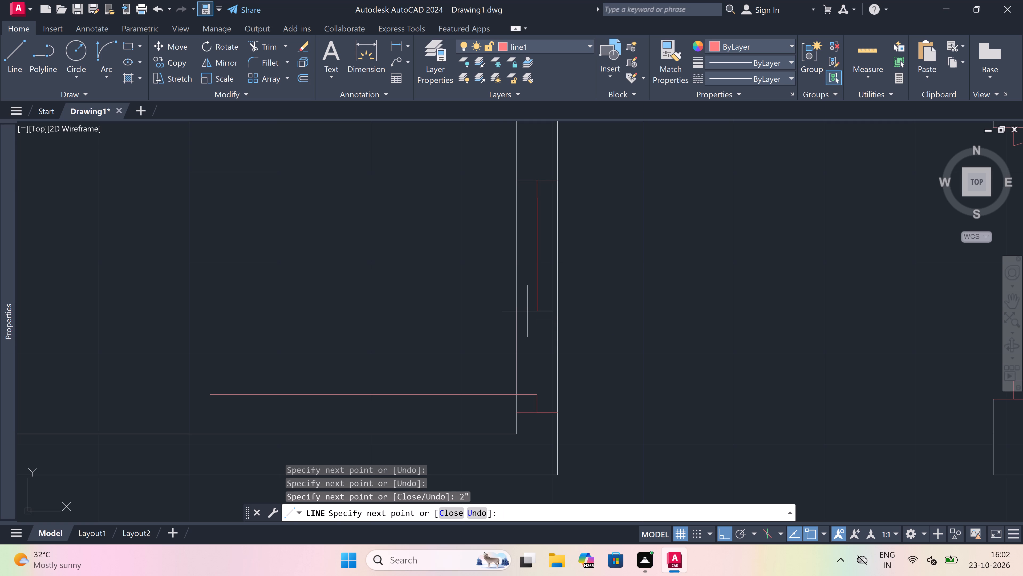
key(Escape)
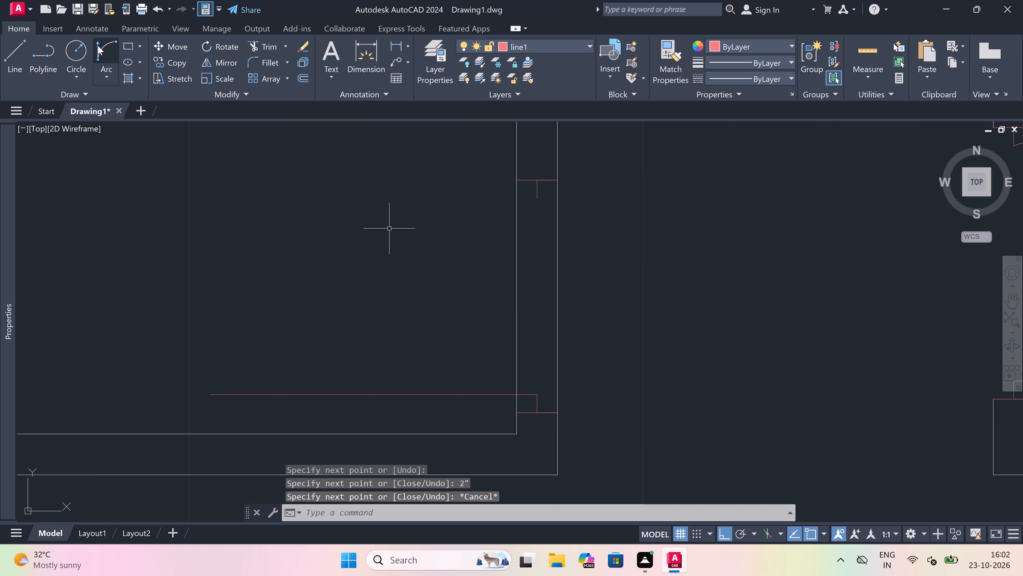
Draw the door swing arc from the free end of the 3' leaf to the upper stop's end.
click(105, 46)
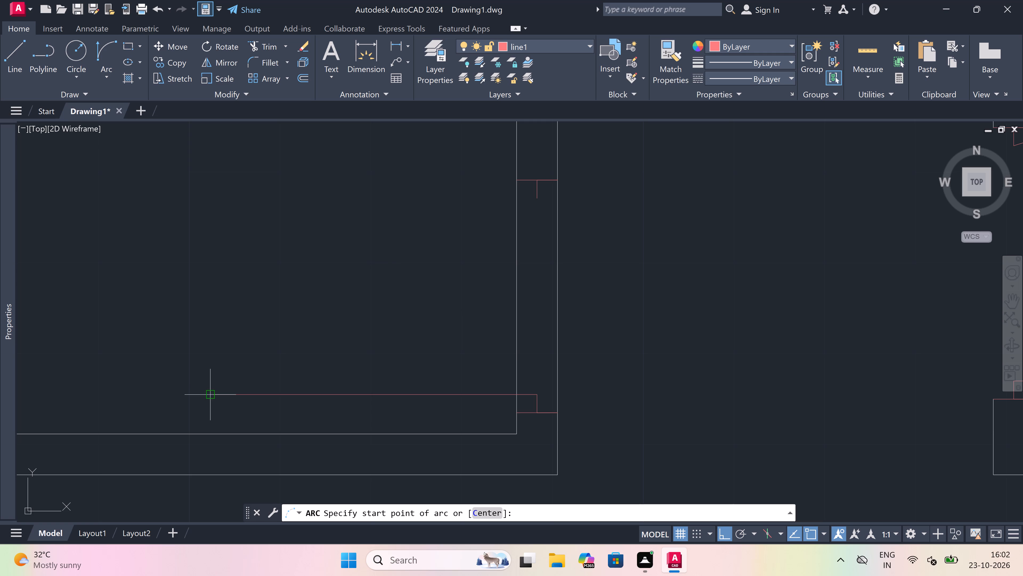
drag(214, 397, 217, 391)
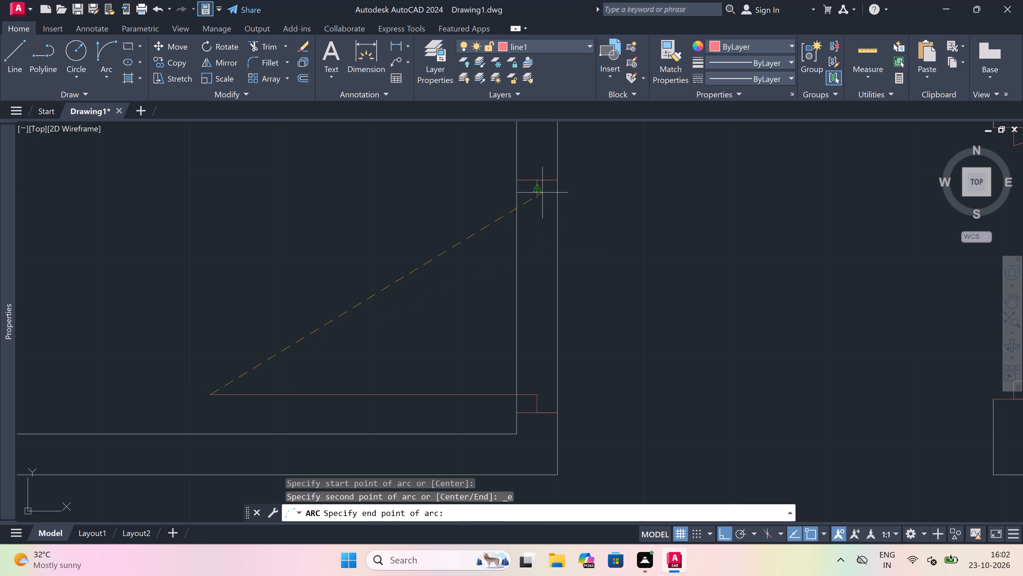
click(531, 199)
click(371, 195)
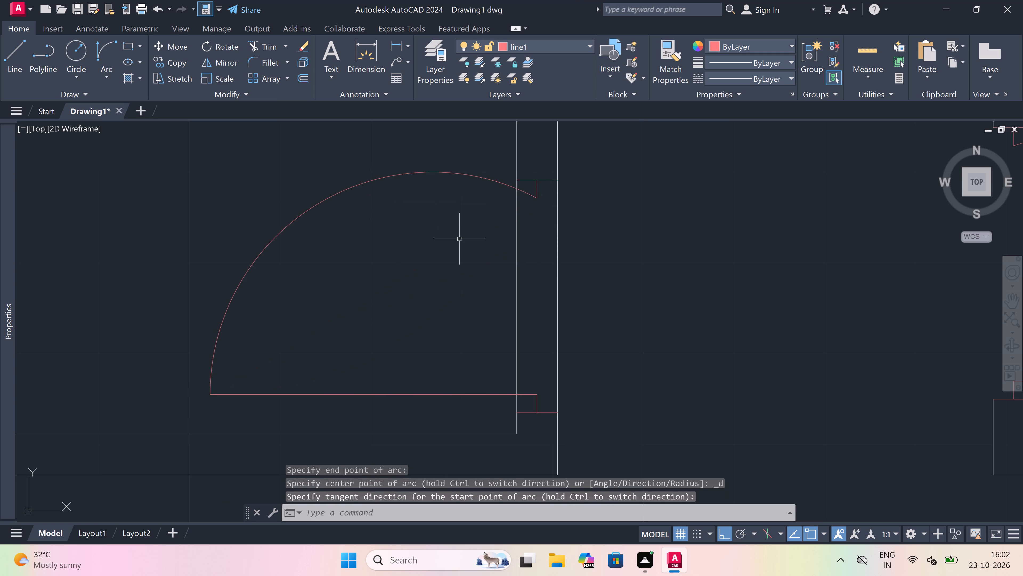
Trim both wall lines between the jambs to open the doorway for the 3' door.
key(t)
key(r)
key(space)
click(457, 271)
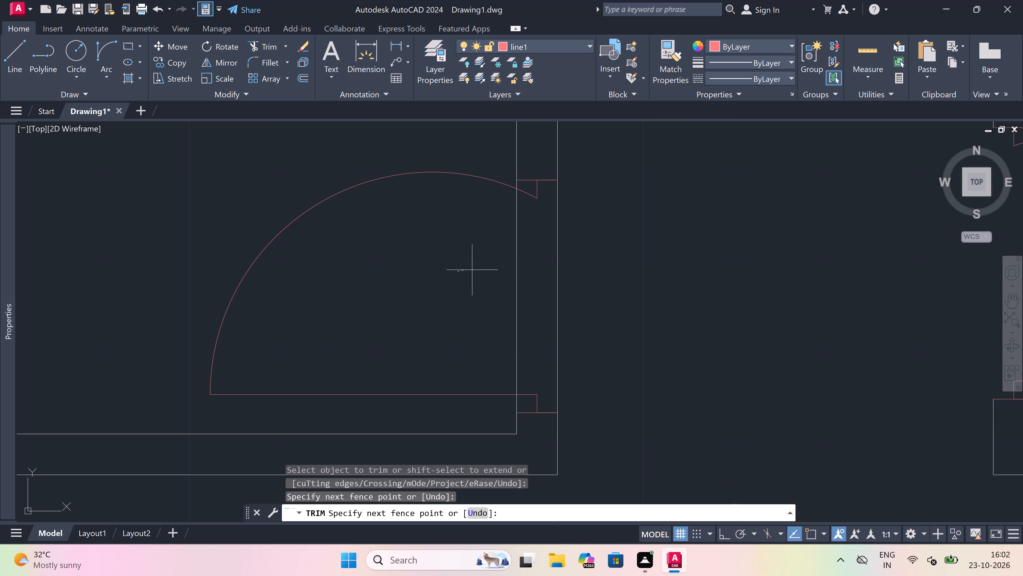
click(638, 286)
key(Escape)
At the top-centre room's lower-left wall corner, draw a jamb line across the bottom wall, a 2" stop from its midpoint, and a 3' leaf into the room.
scroll(489, 307, down, 2)
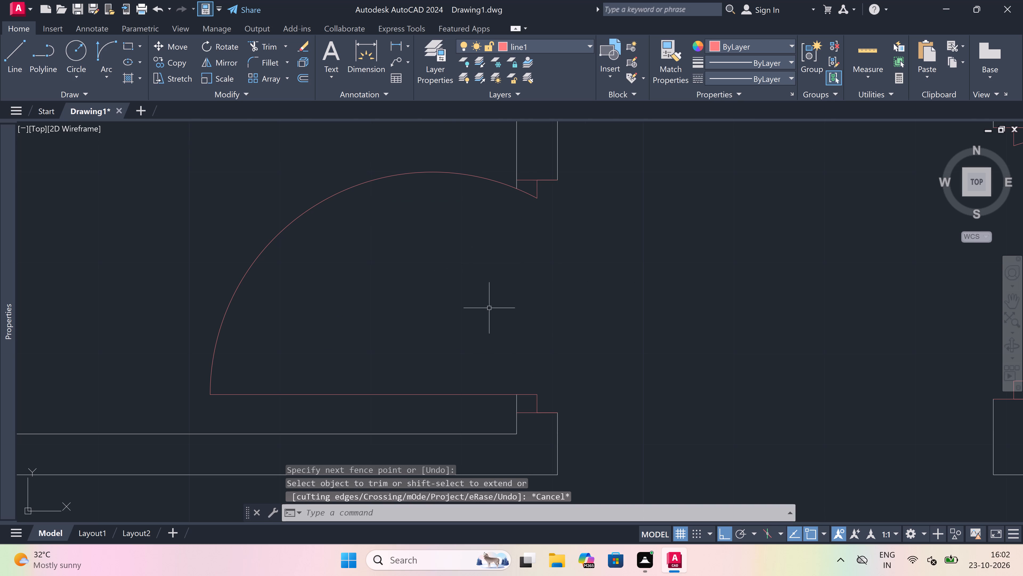
scroll(489, 307, down, 3)
key(l)
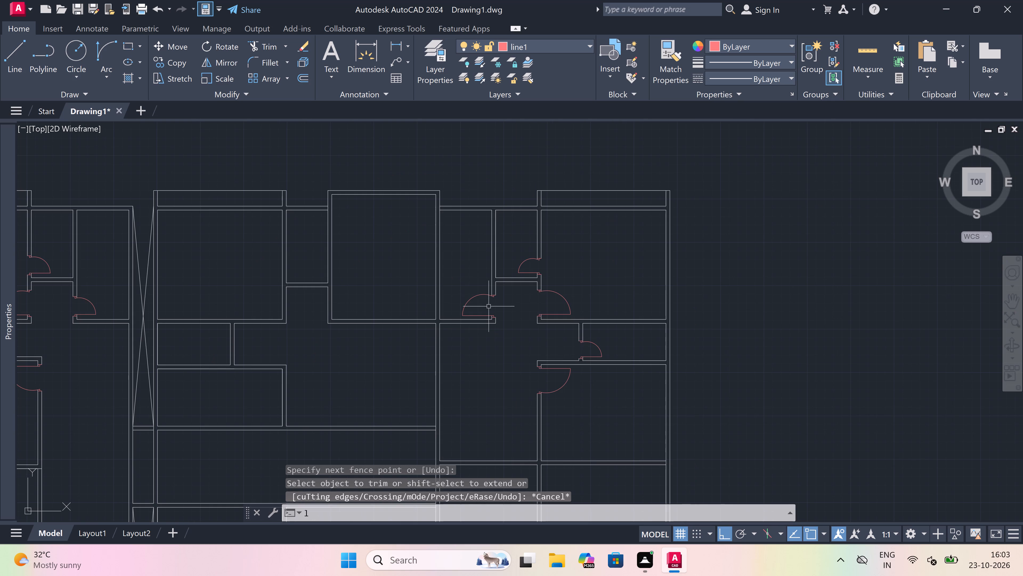
key(space)
scroll(489, 306, down, 3)
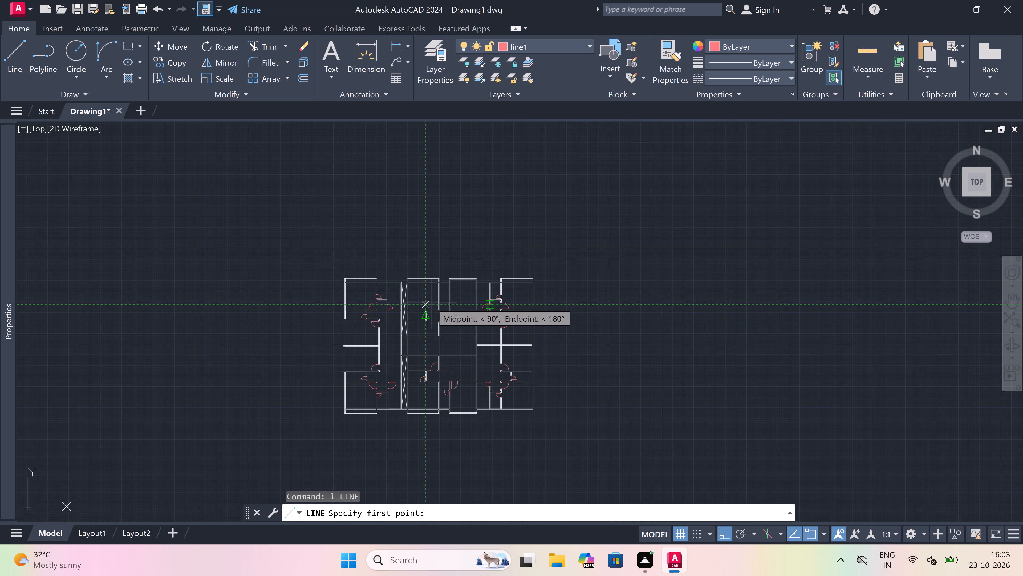
scroll(439, 296, up, 3)
scroll(481, 353, up, 4)
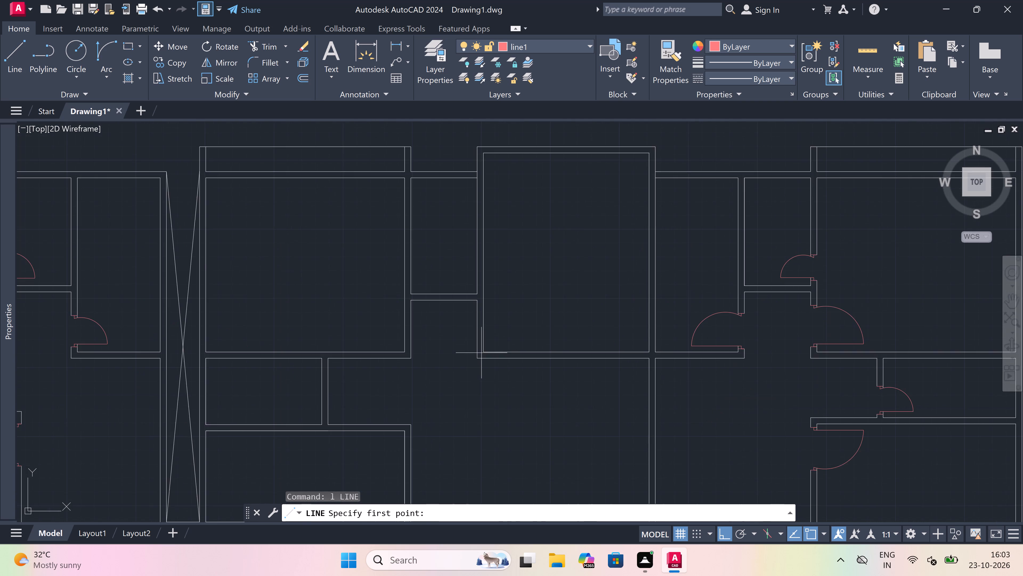
scroll(498, 350, up, 1)
click(493, 351)
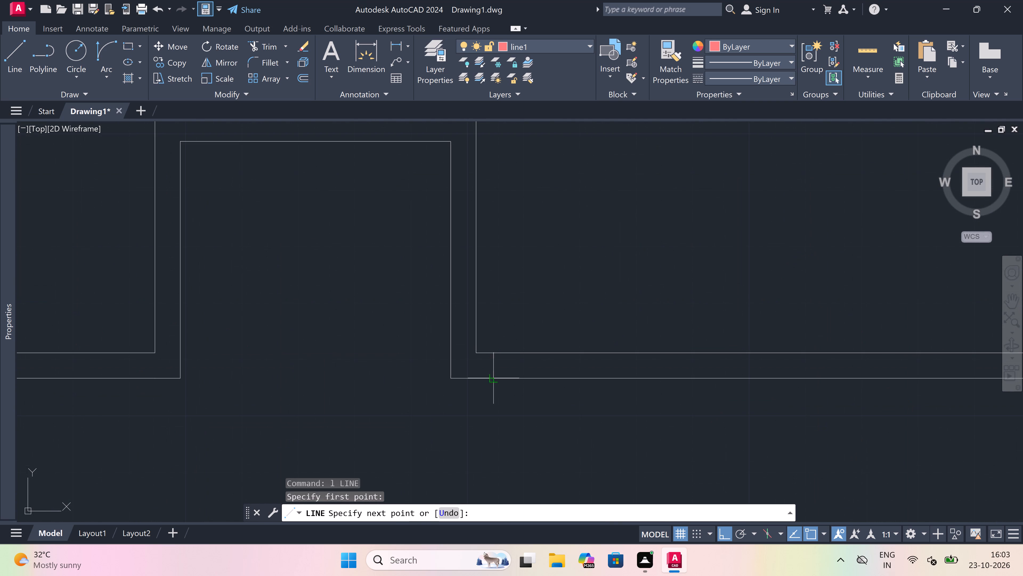
click(494, 377)
click(494, 366)
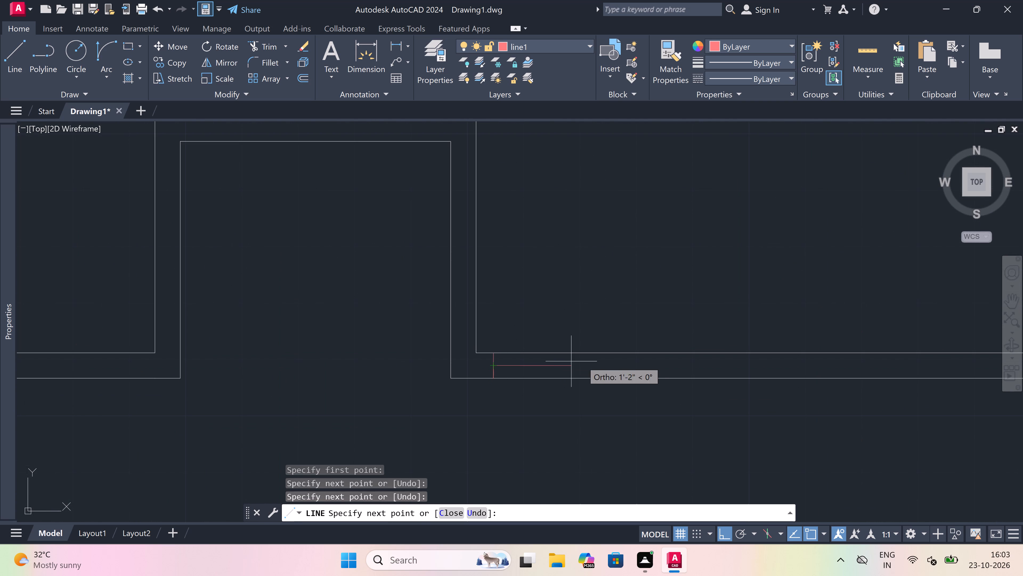
text(2")
key(space)
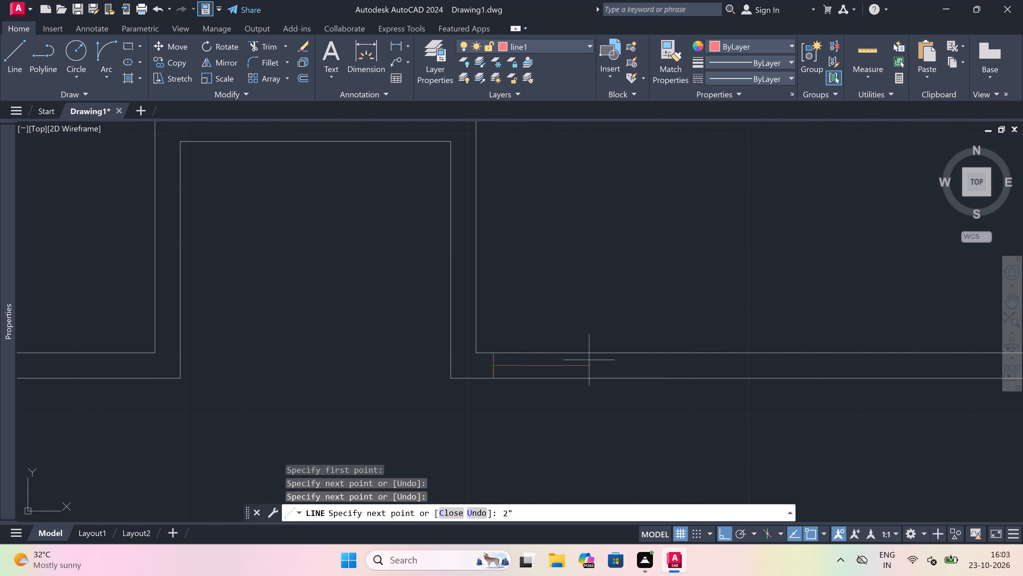
text(3')
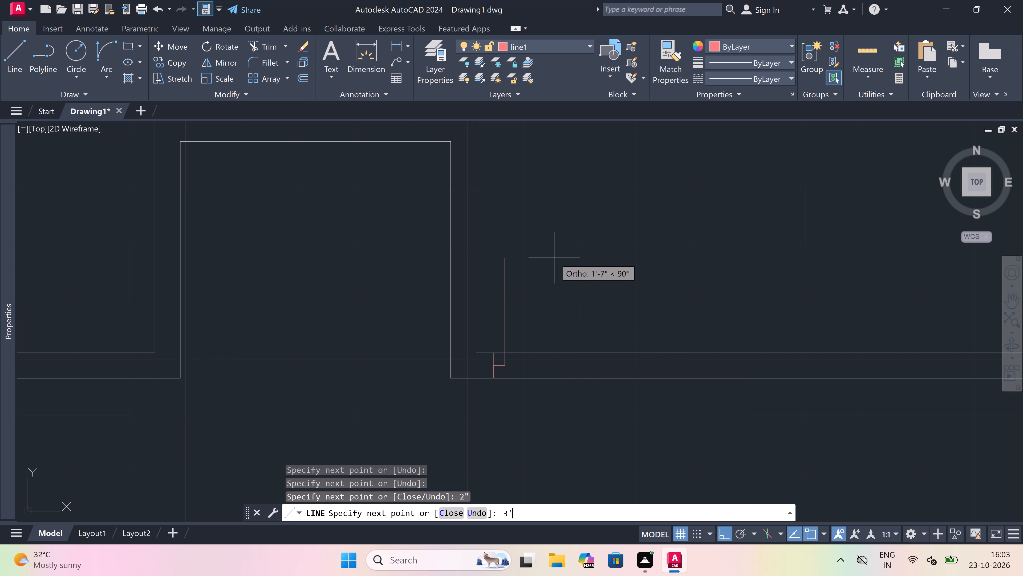
key(space)
key(Escape)
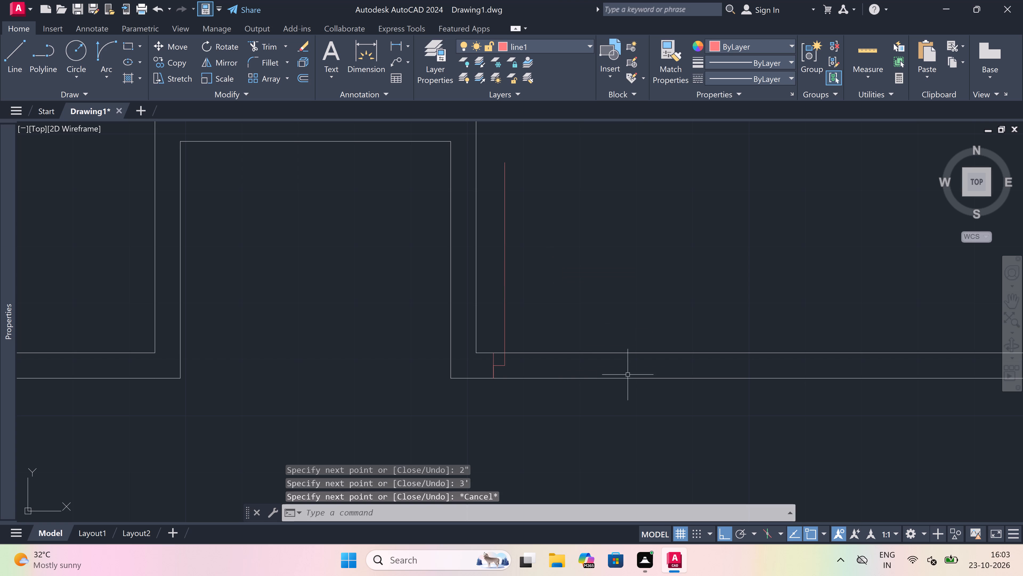
Draw the opposite jamb line across the same bottom wall, with a 2" stop from its midpoint toward the 3' leaf.
key(space)
click(674, 351)
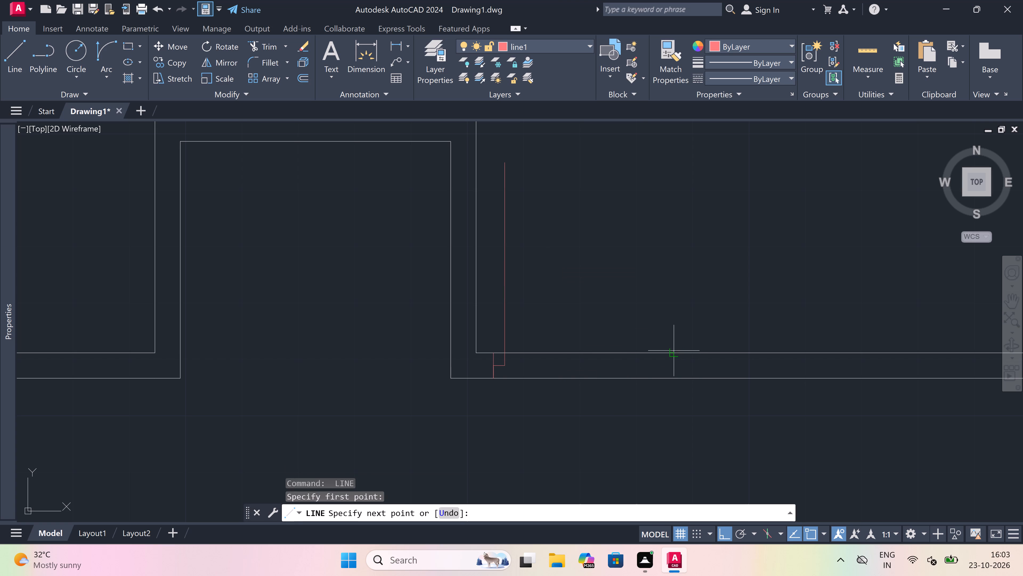
click(670, 377)
click(667, 362)
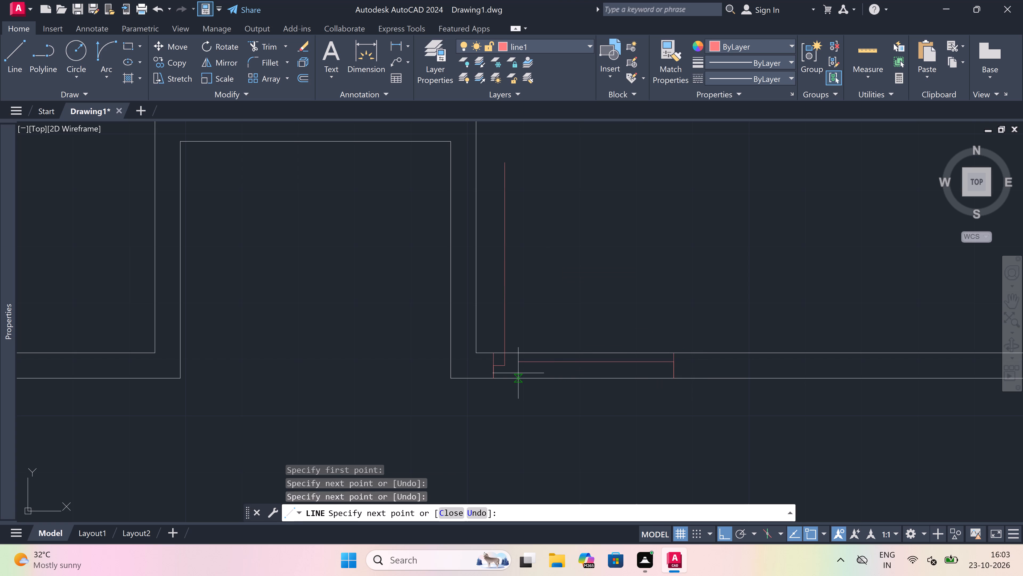
key(ctrl+z)
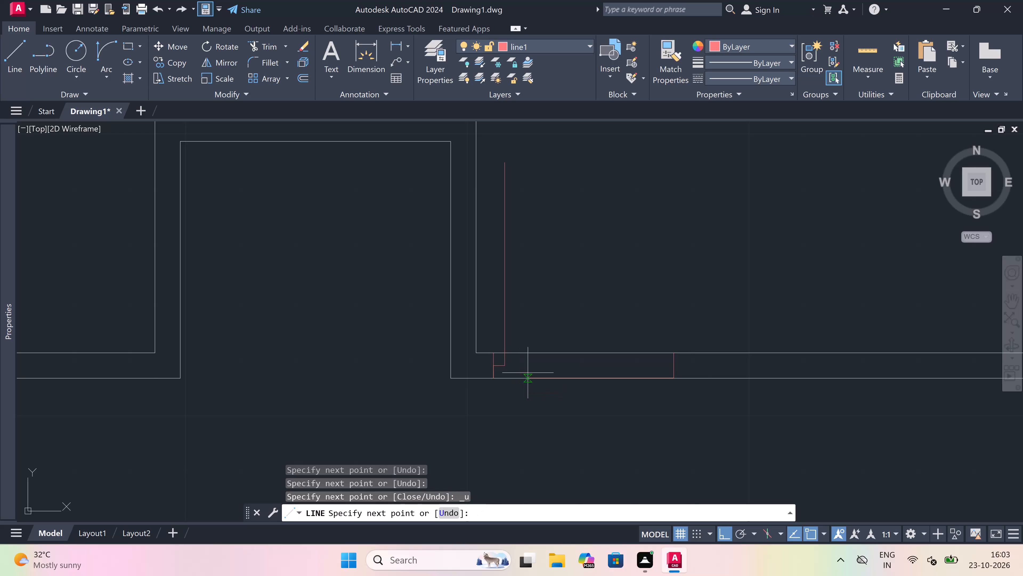
drag(676, 365, 673, 365)
key(2)
text(")
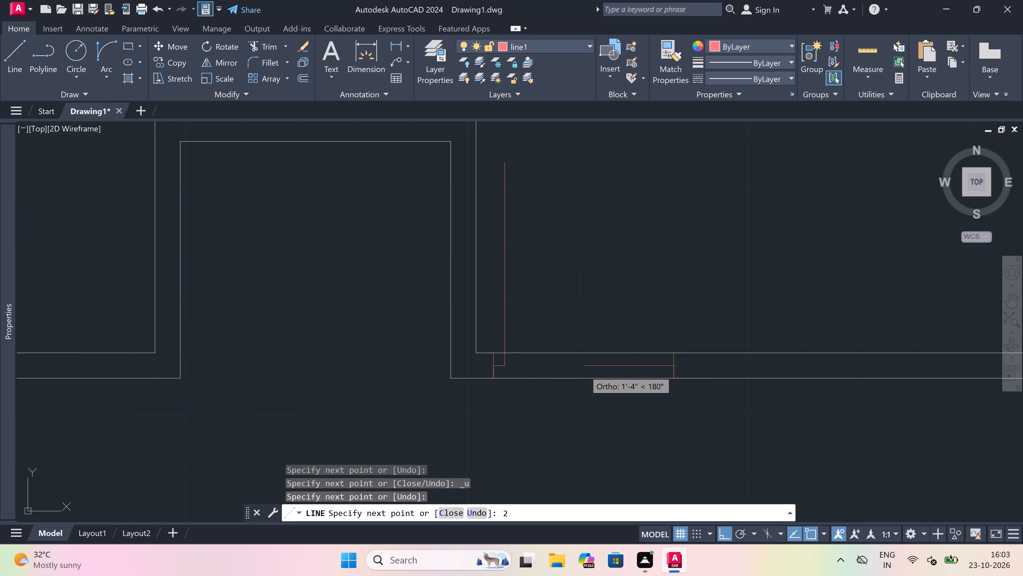
key(space)
key(Escape)
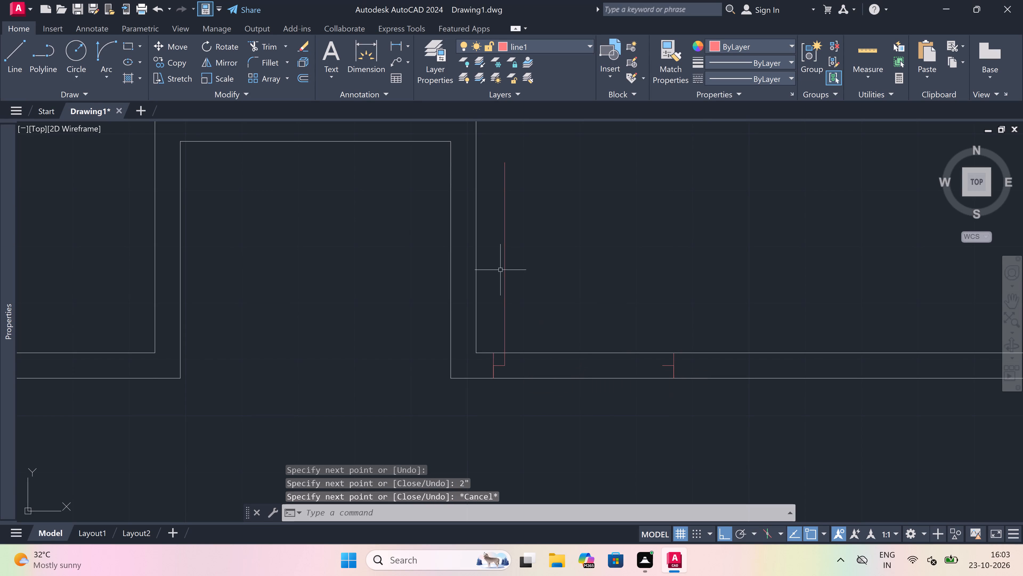
Draw the door swing arc from the free end of the 3' leaf to the end of the opposite stop.
drag(105, 46, 192, 57)
drag(105, 49, 115, 47)
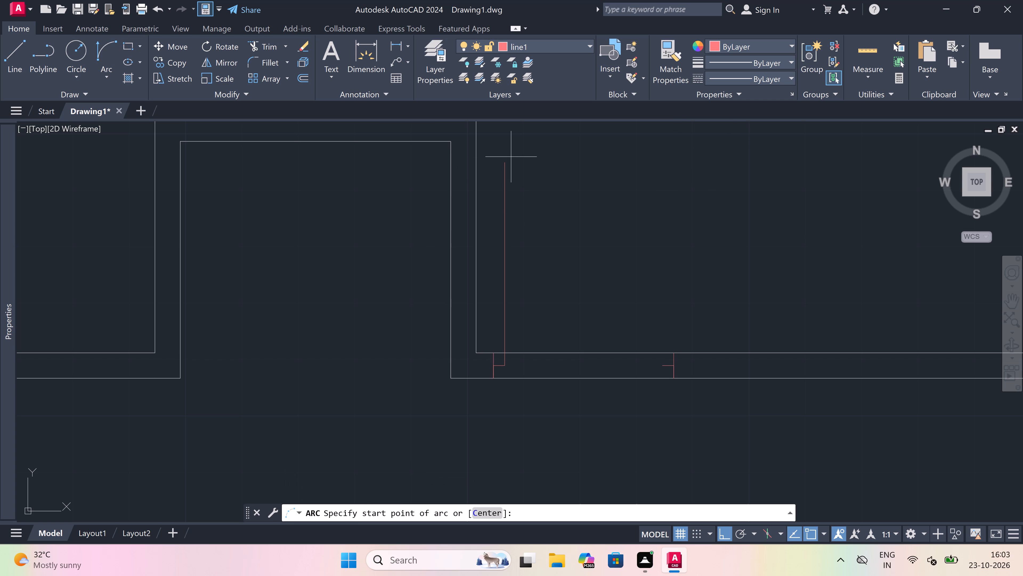
drag(501, 163, 513, 169)
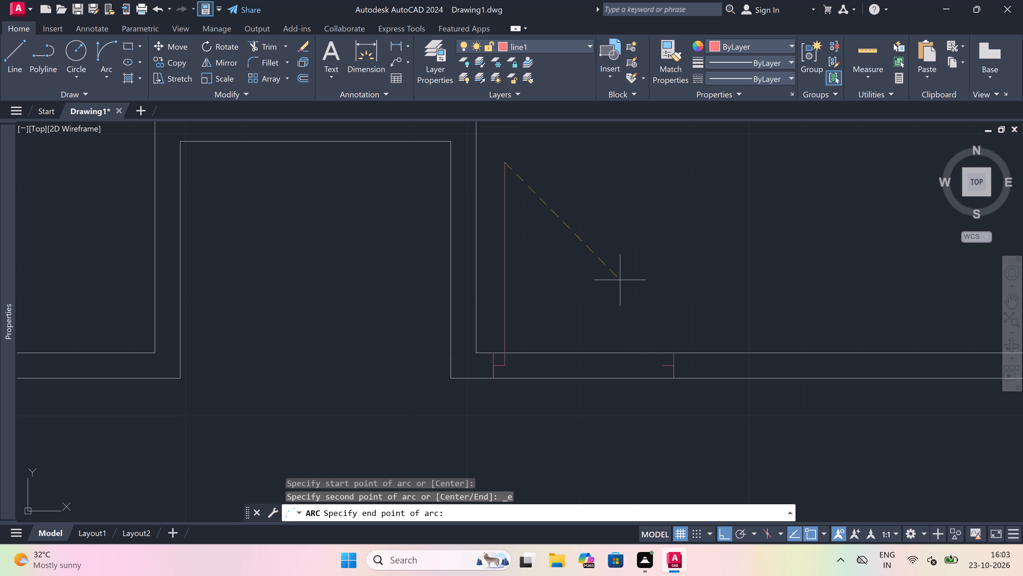
drag(664, 365, 665, 351)
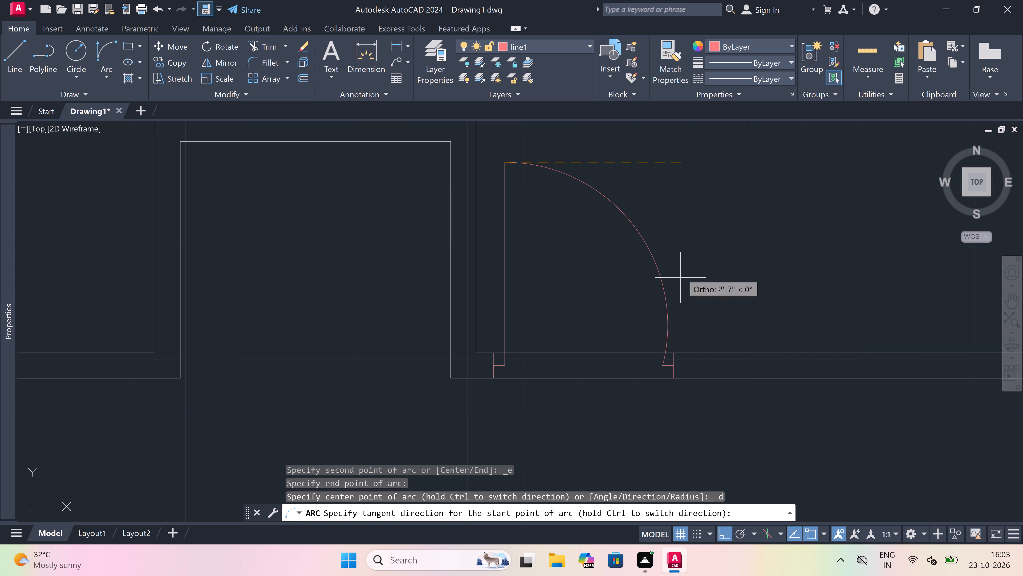
click(682, 272)
Trim both bottom wall lines between the jambs to open the top-centre room's doorway.
key(t)
key(r)
key(space)
drag(601, 324, 601, 340)
drag(591, 454, 591, 451)
key(Escape)
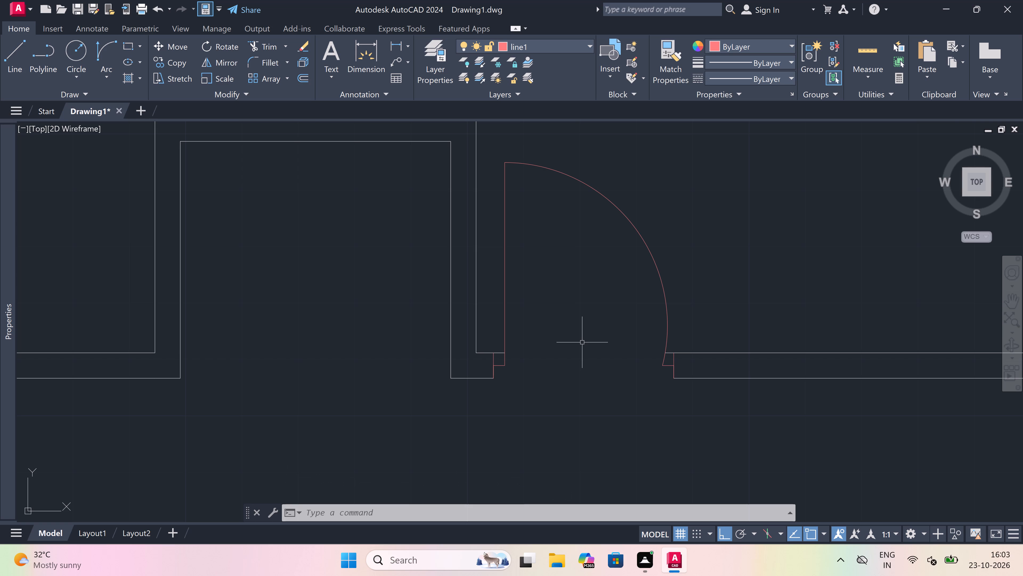
Near the right end of the adjacent narrow room's bottom wall, draw a jamb line, a 2" stop from its midpoint, and a 2' leaf into the room.
scroll(583, 342, down, 3)
text(l)
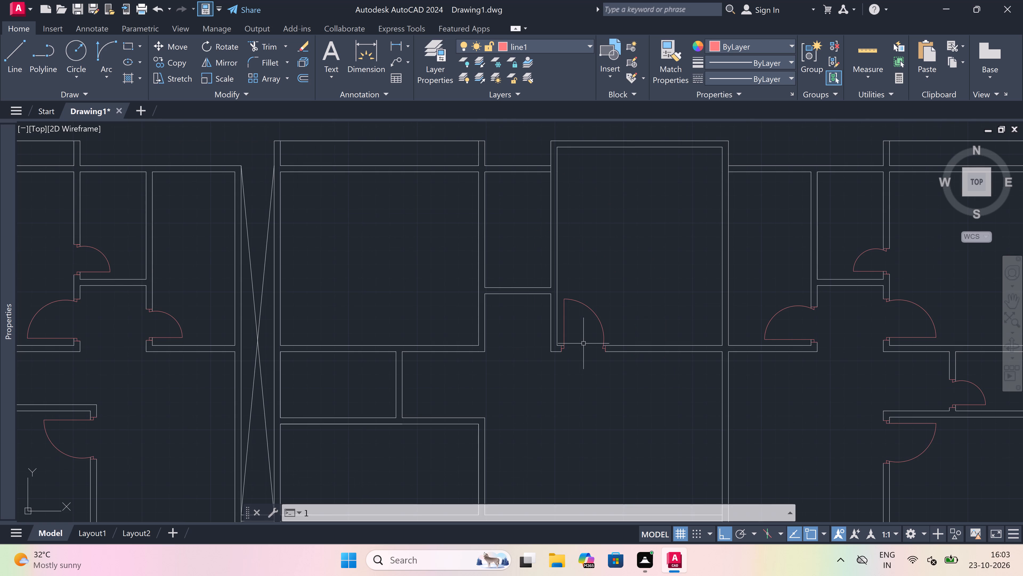
key(space)
scroll(583, 343, down, 2)
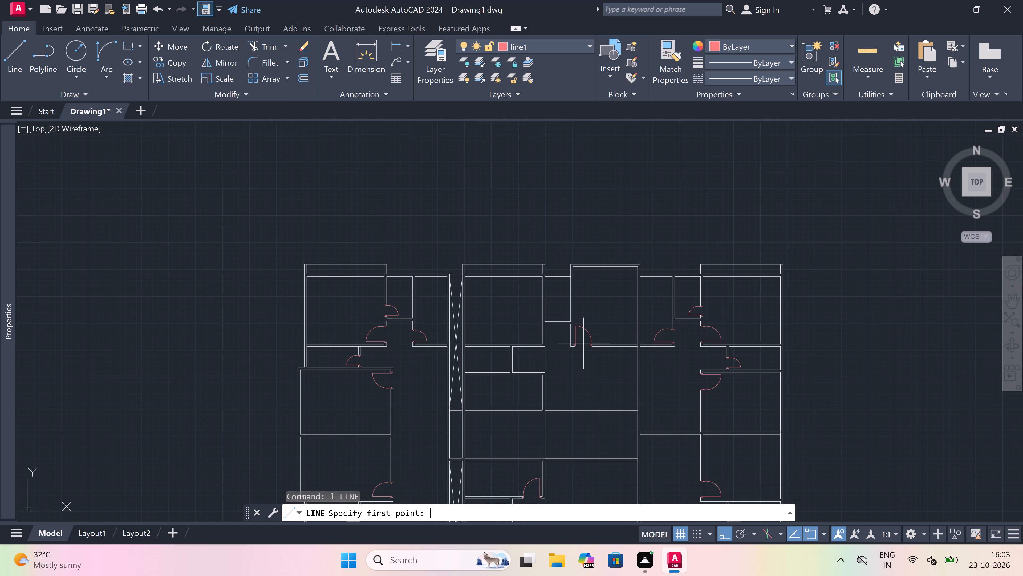
scroll(547, 331, up, 2)
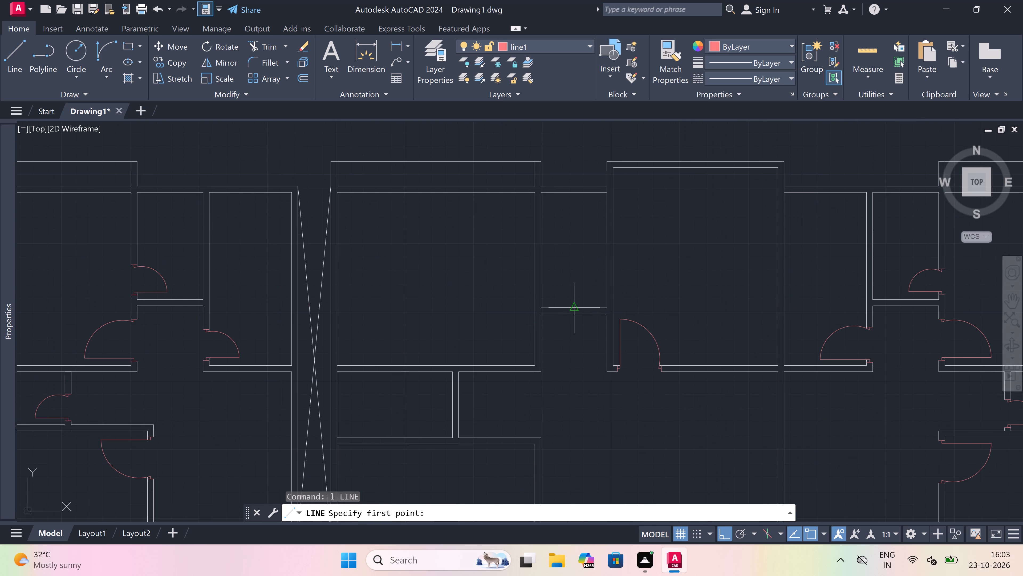
scroll(600, 295, up, 3)
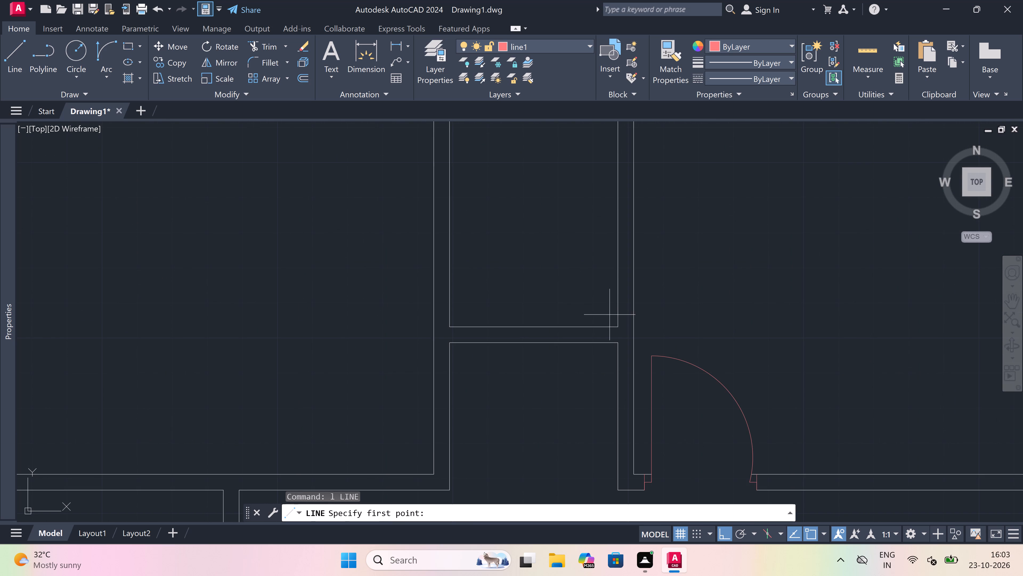
click(605, 325)
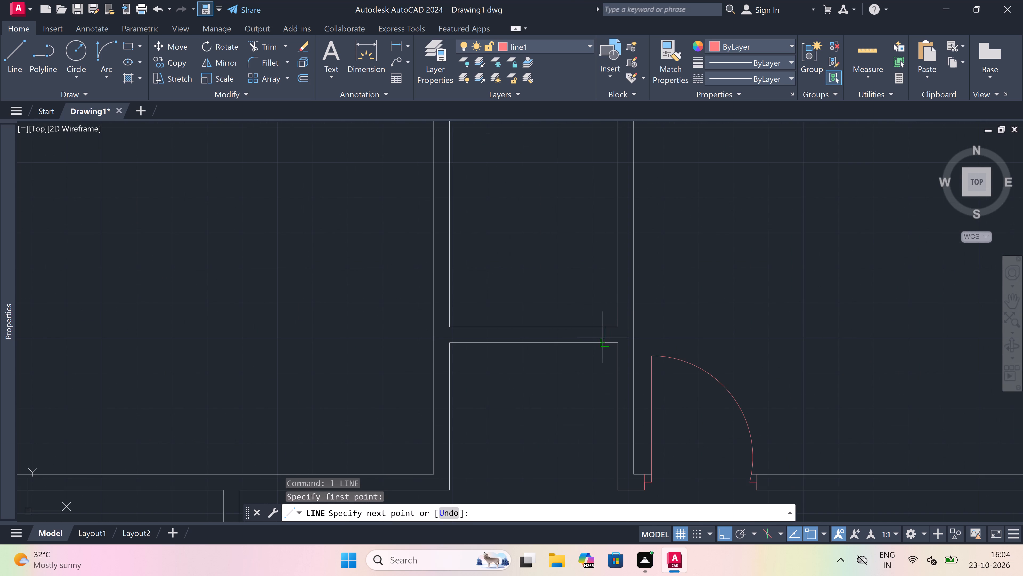
click(603, 337)
scroll(603, 336, up, 3)
click(610, 330)
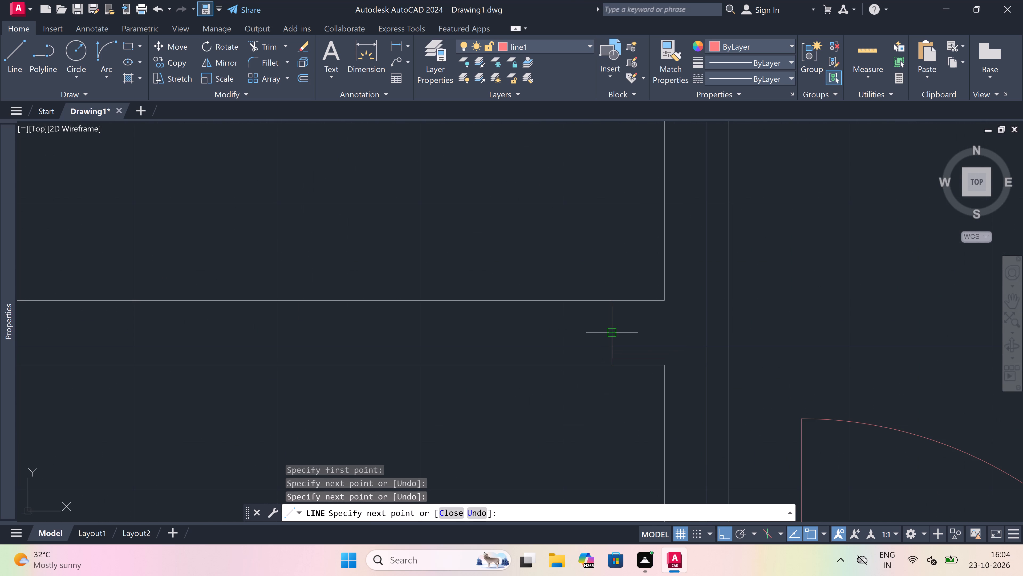
scroll(610, 330, down, 3)
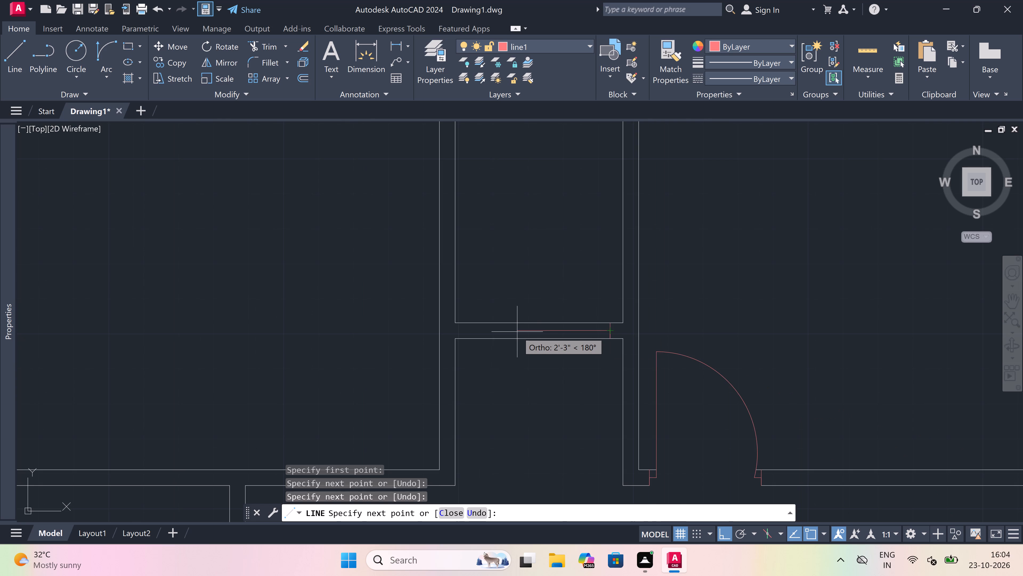
key(2)
key(shift+quotedbl)
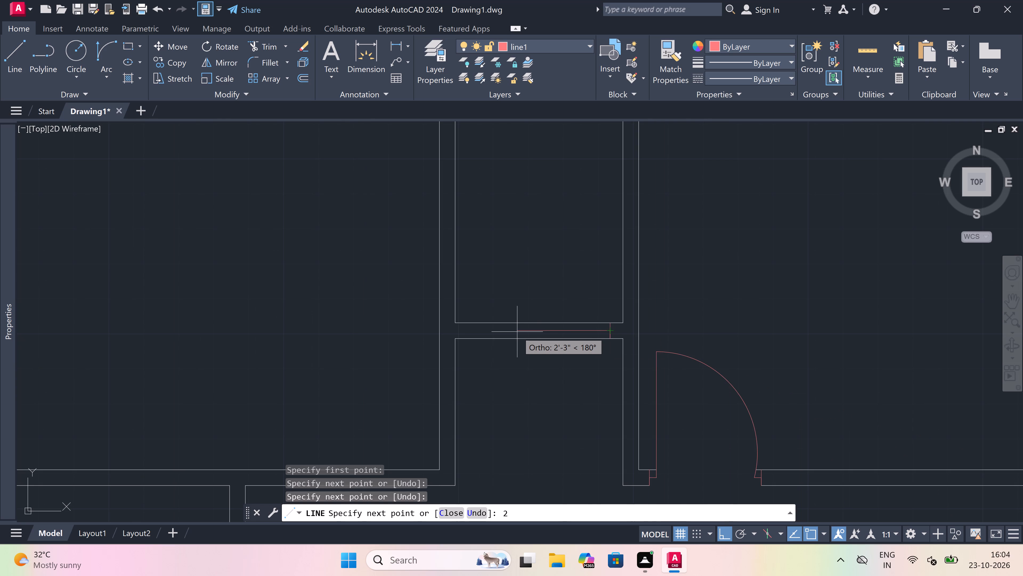
click(517, 332)
key(space)
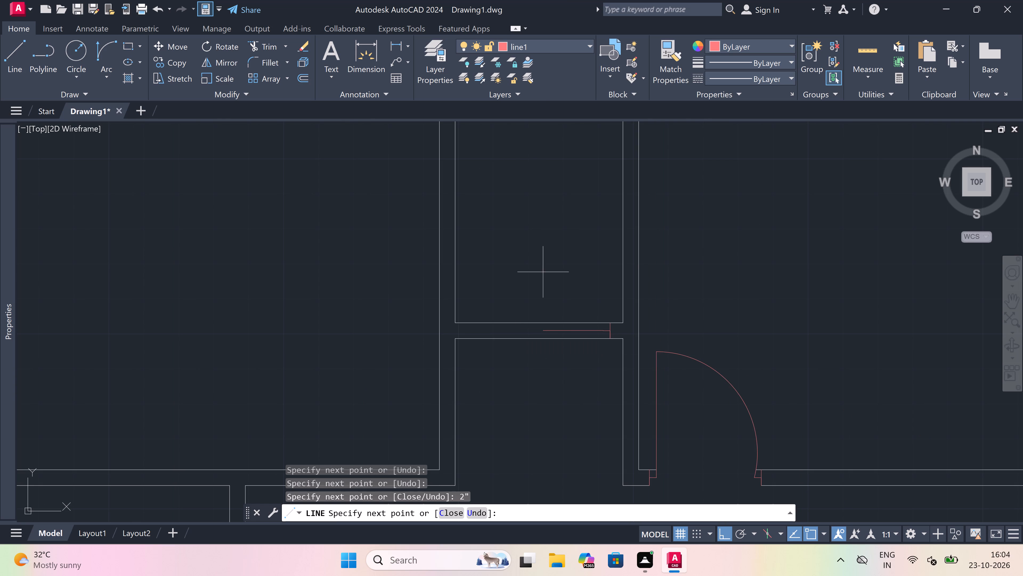
text(2')
key(space)
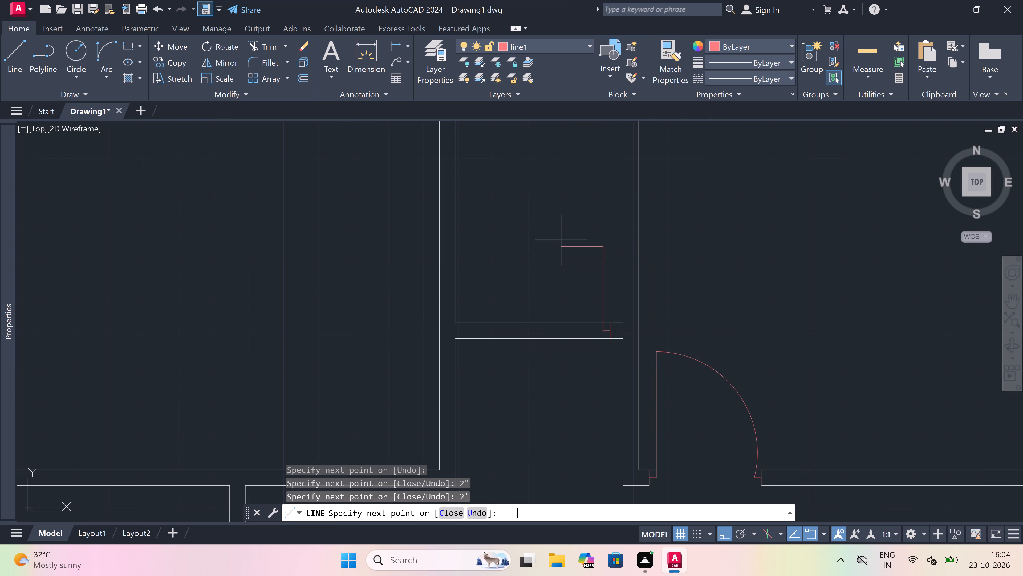
key(Escape)
Draw the opposite jamb line across the narrow room's bottom wall, with a 2" stop from its midpoint toward the 2' leaf.
key(space)
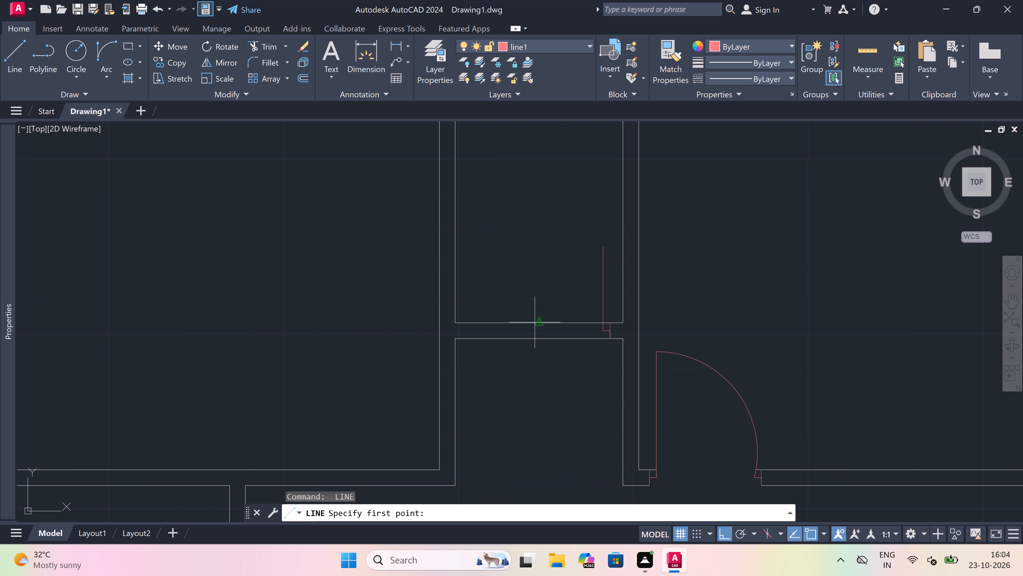
scroll(537, 321, up, 1)
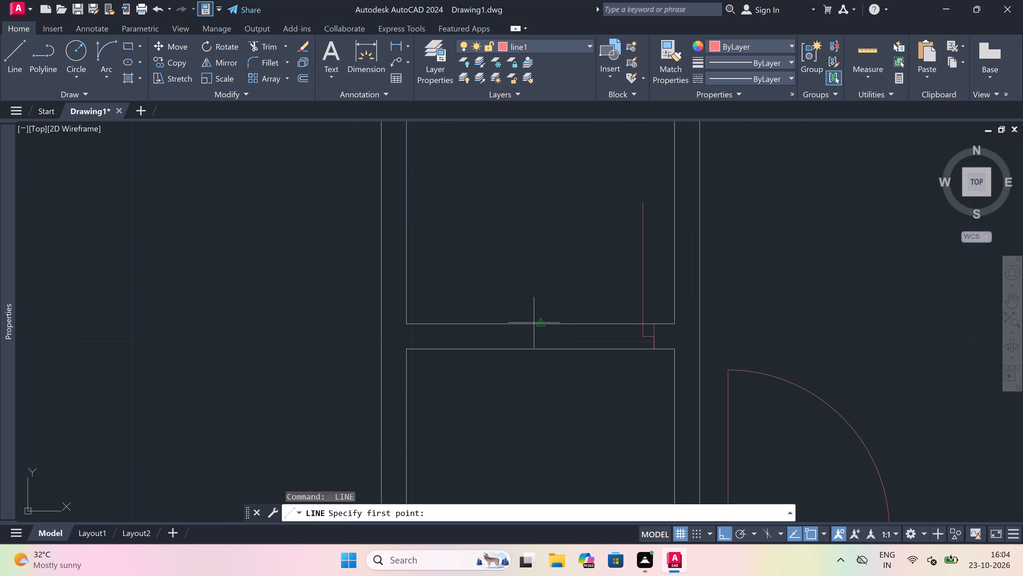
click(530, 323)
click(532, 350)
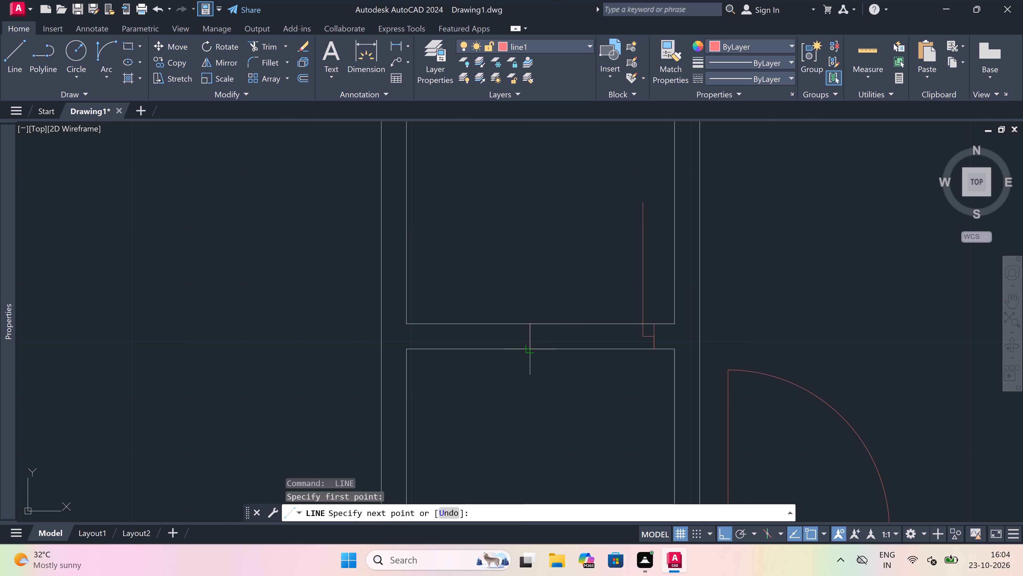
click(533, 338)
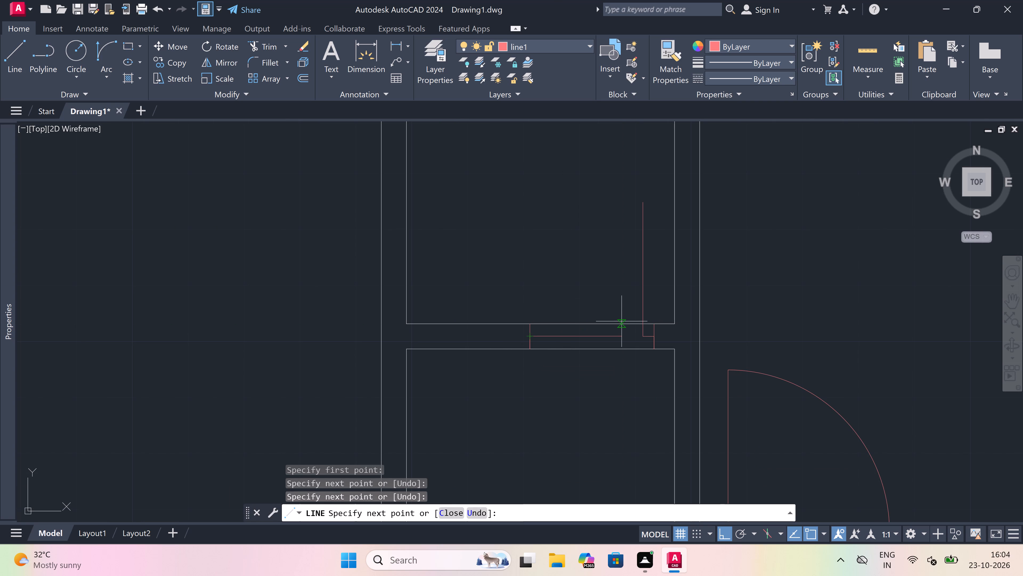
text(2")
key(space)
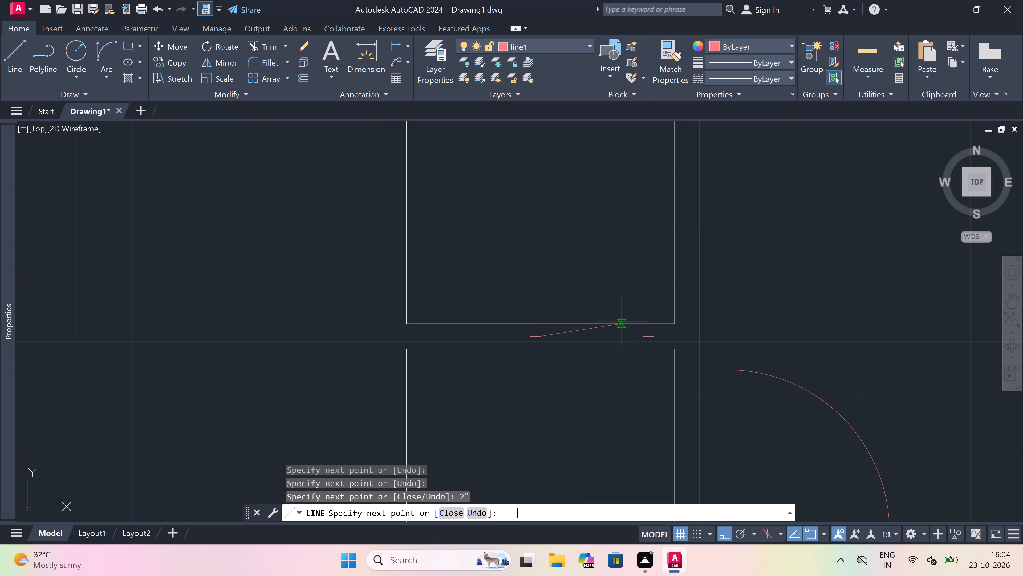
key(Escape)
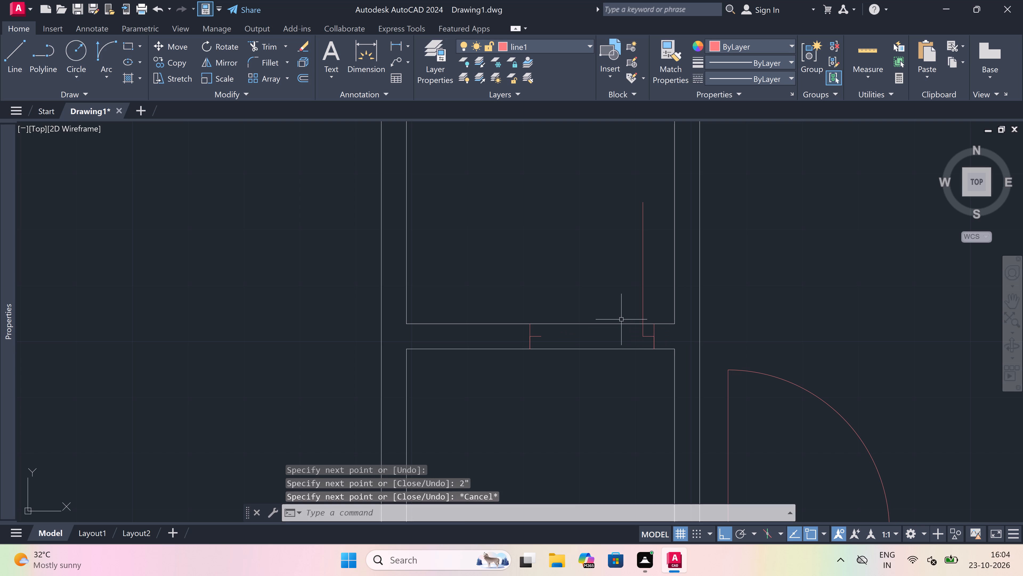
Draw the narrow room's door swing arc from the free end of the 2' leaf to the end of the opposite stop.
click(112, 49)
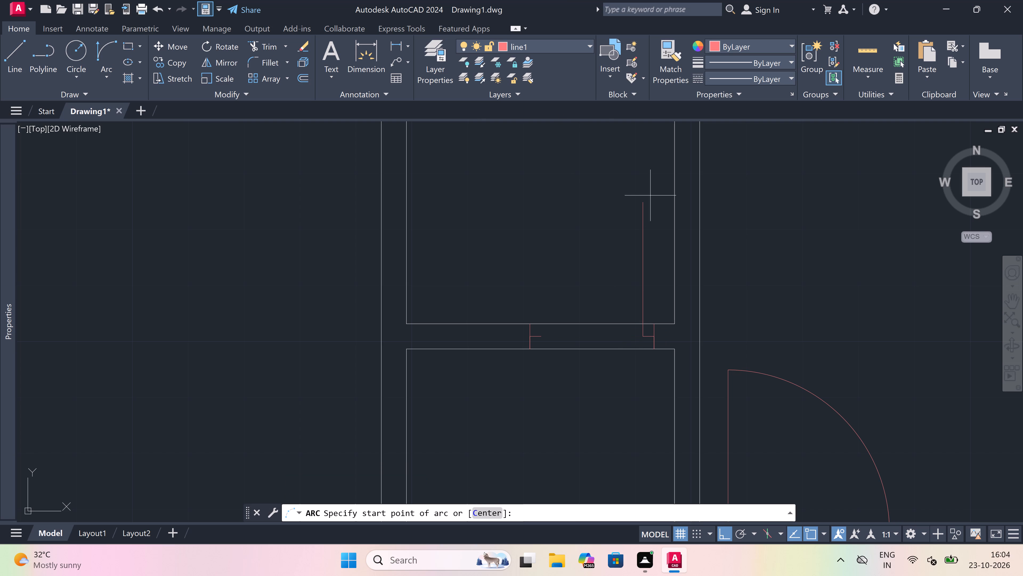
drag(641, 199, 638, 213)
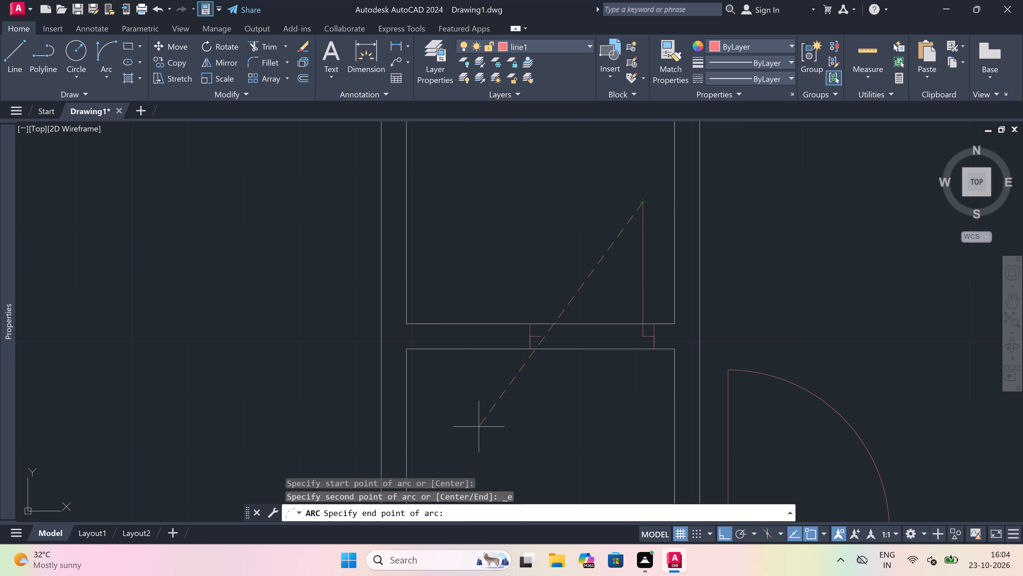
drag(543, 338, 543, 333)
click(515, 303)
Trim both bottom wall lines between the jambs to open the narrow room's doorway.
key(t)
key(r)
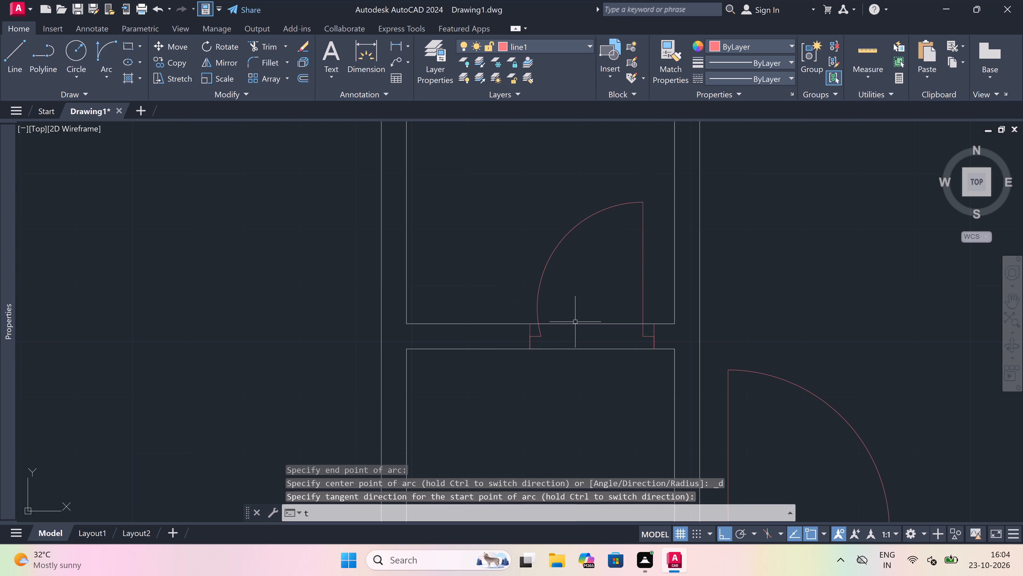
key(space)
drag(605, 312, 605, 318)
drag(597, 410, 598, 407)
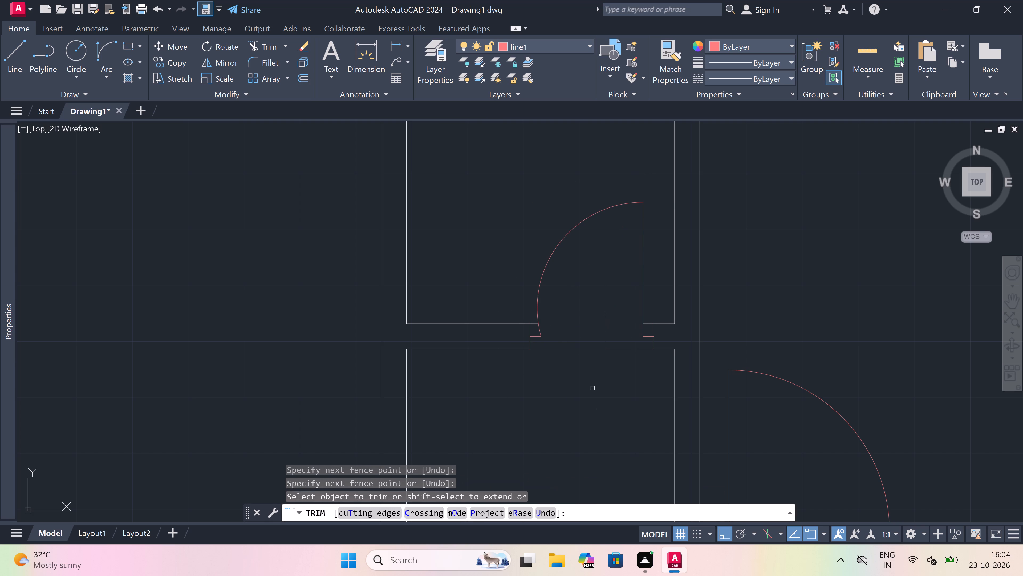
key(Escape)
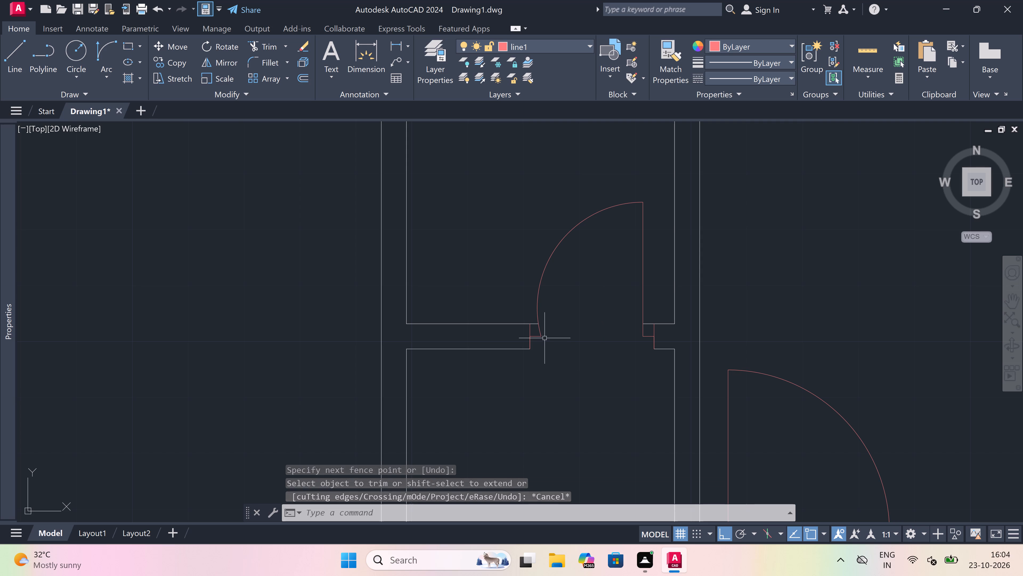
key(Escape)
Near the right end of the bottom wall of the large room left of the narrow room, draw a jamb, 2" midpoint stop and 3' leaf inward.
scroll(541, 315, down, 5)
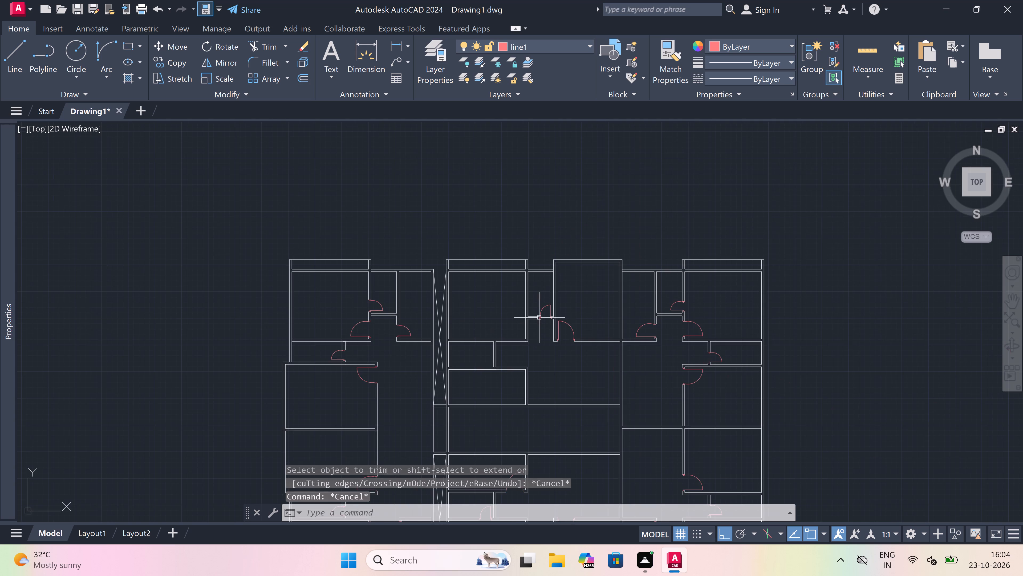
scroll(534, 326, up, 4)
key(l)
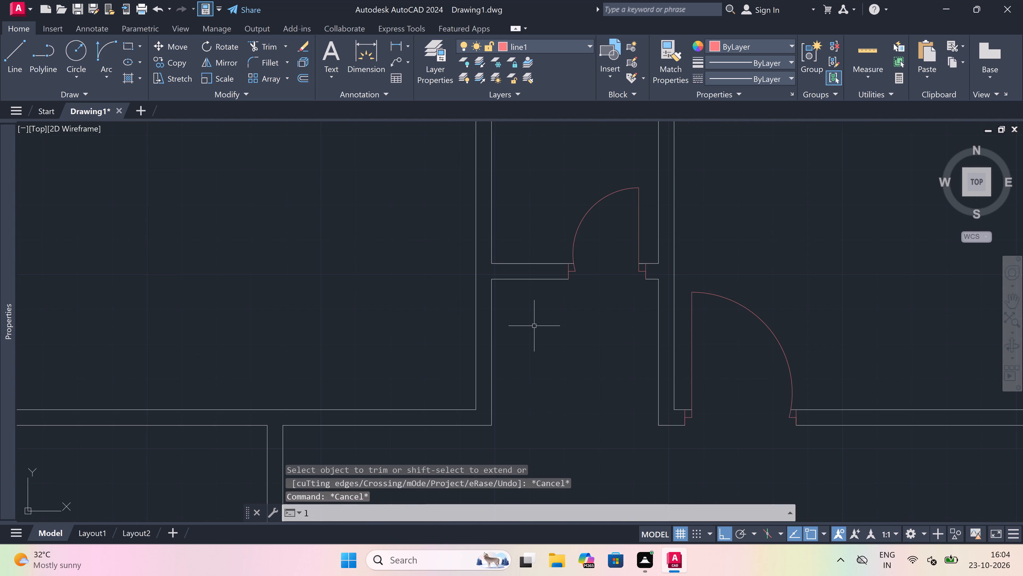
key(space)
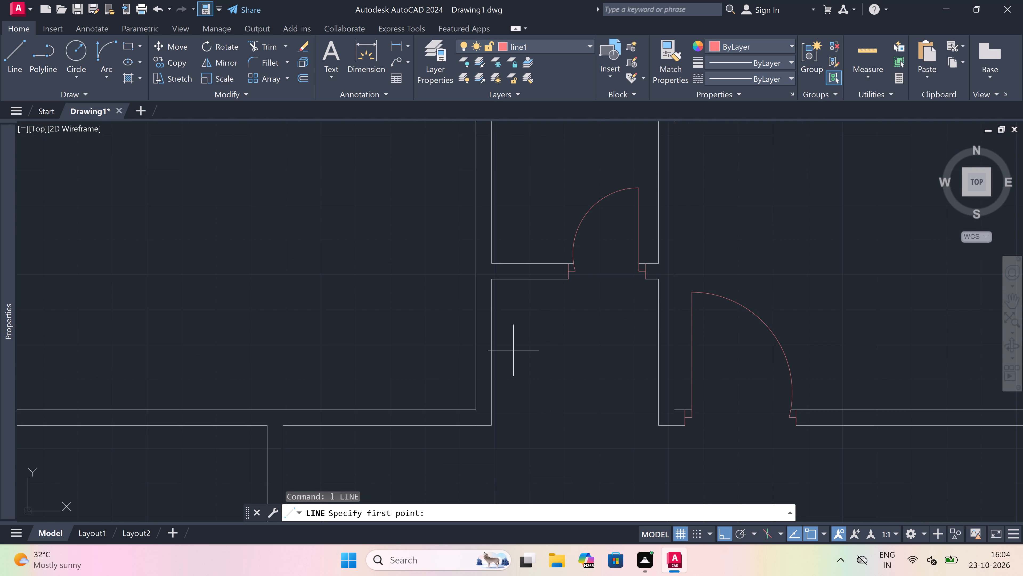
scroll(513, 351, down, 1)
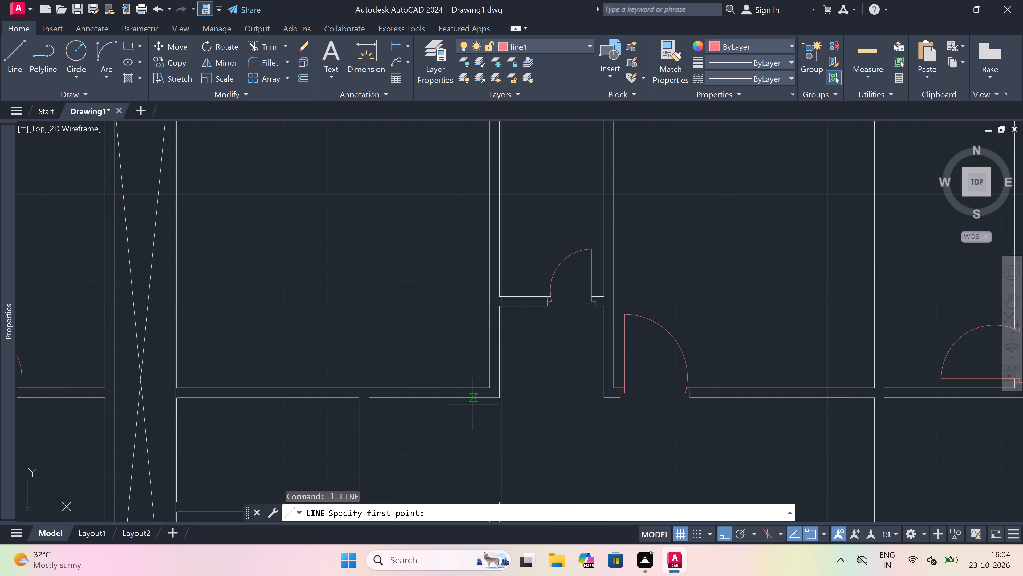
scroll(473, 403, up, 2)
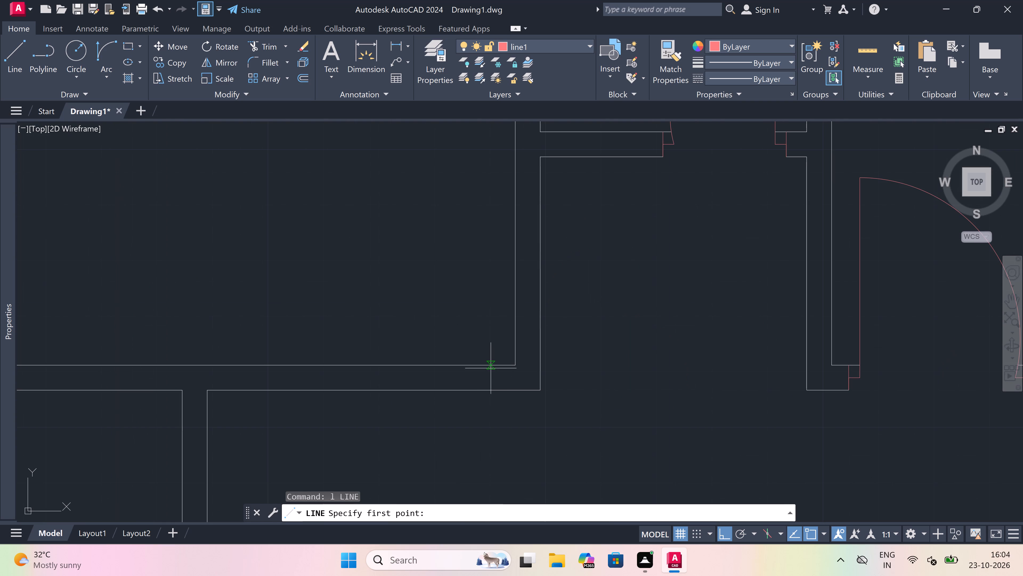
click(492, 367)
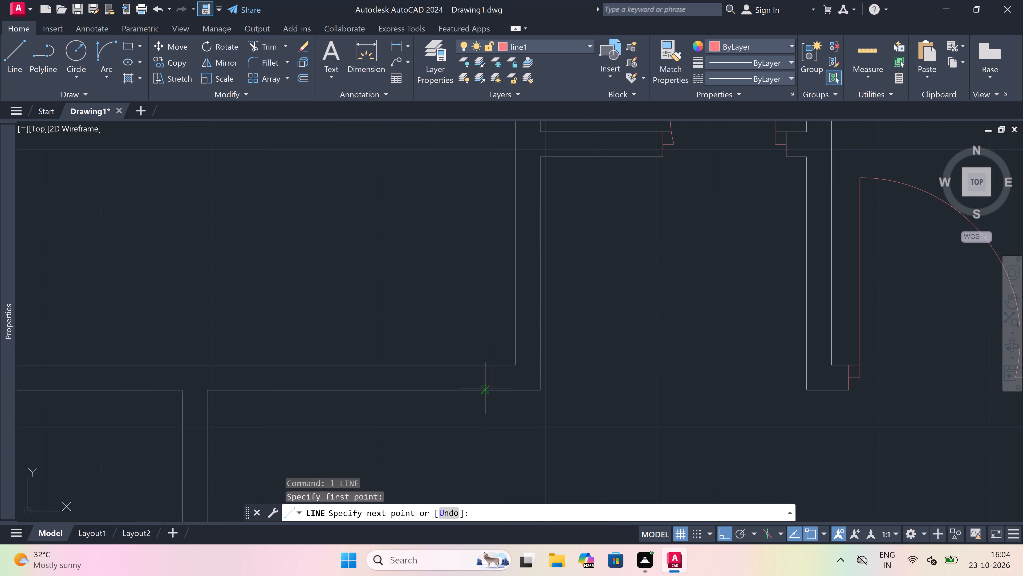
click(493, 389)
click(494, 378)
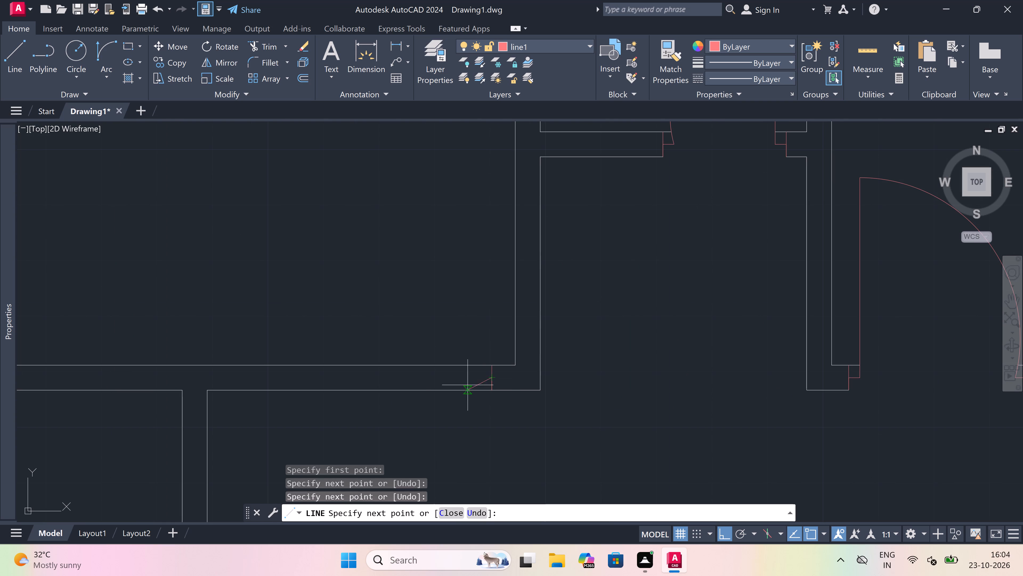
text(2")
key(space)
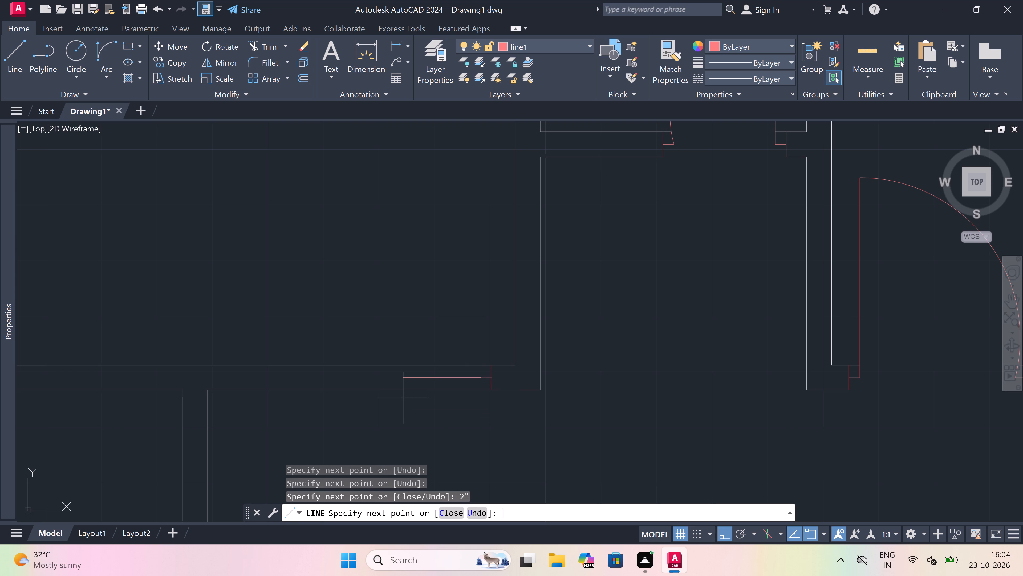
text(3')
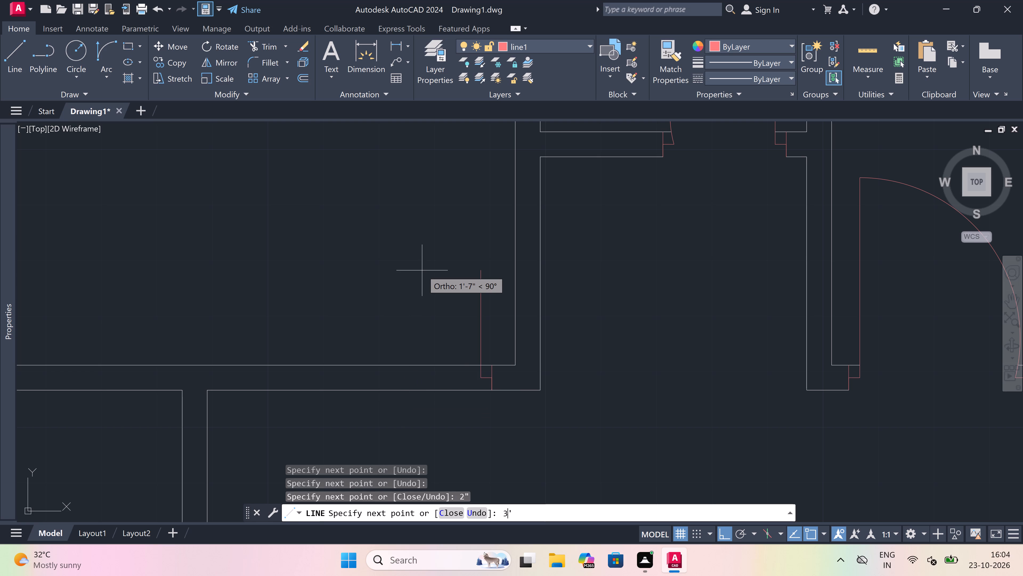
key(space)
key(Escape)
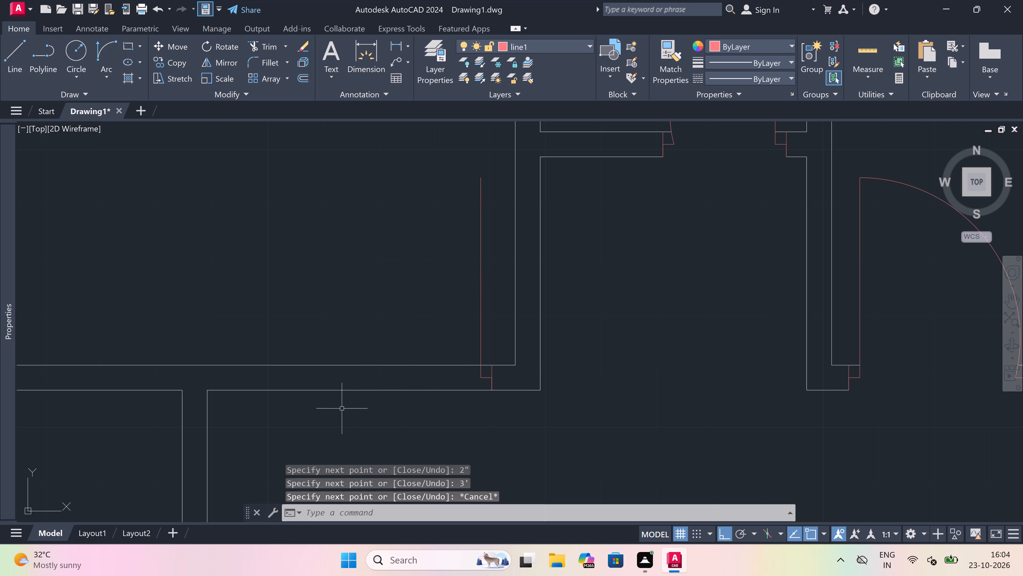
Draw the opposite jamb line across the large room's bottom wall, with a 2" stop from its midpoint toward the 3' leaf.
key(space)
click(311, 364)
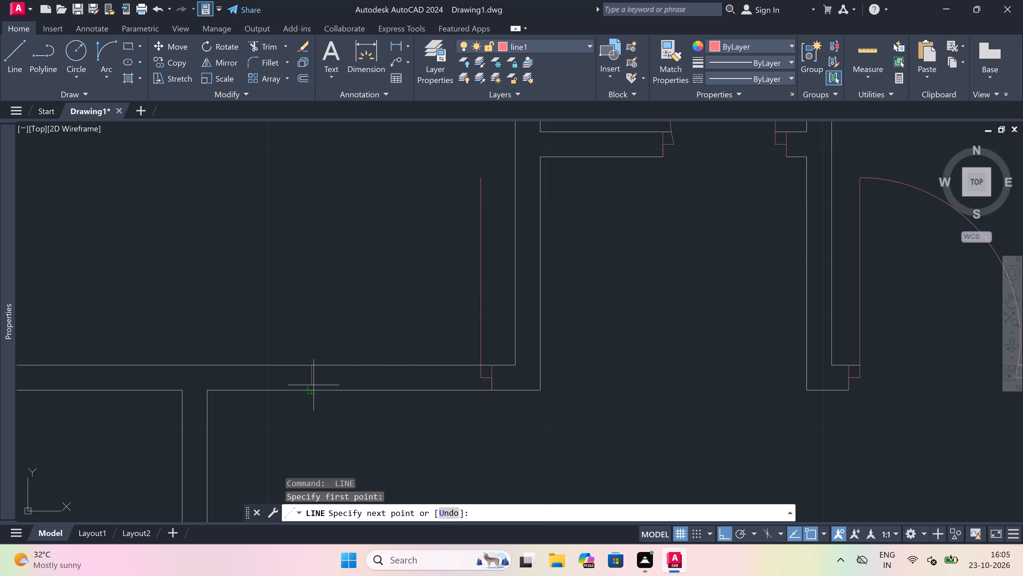
click(312, 386)
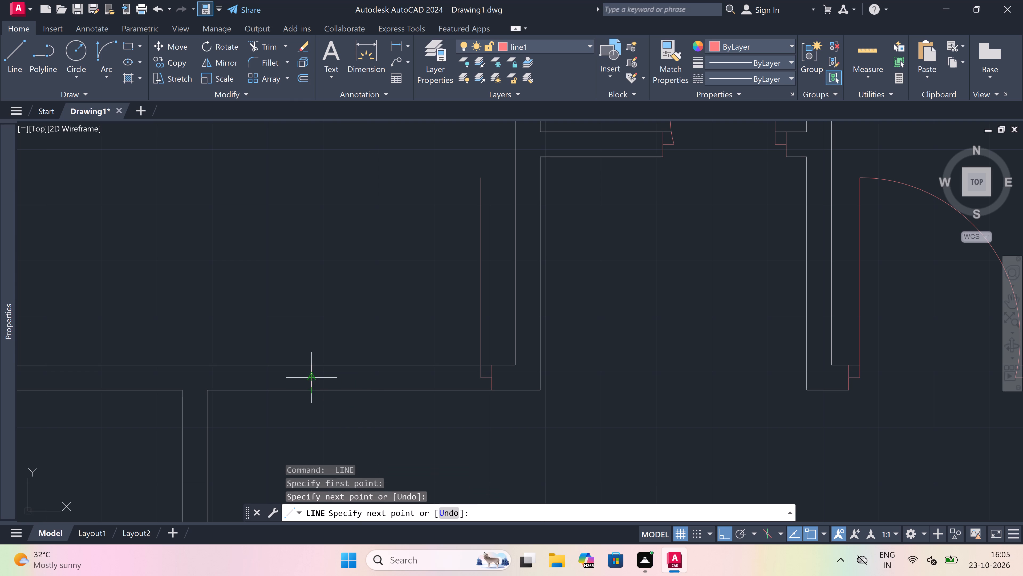
click(314, 376)
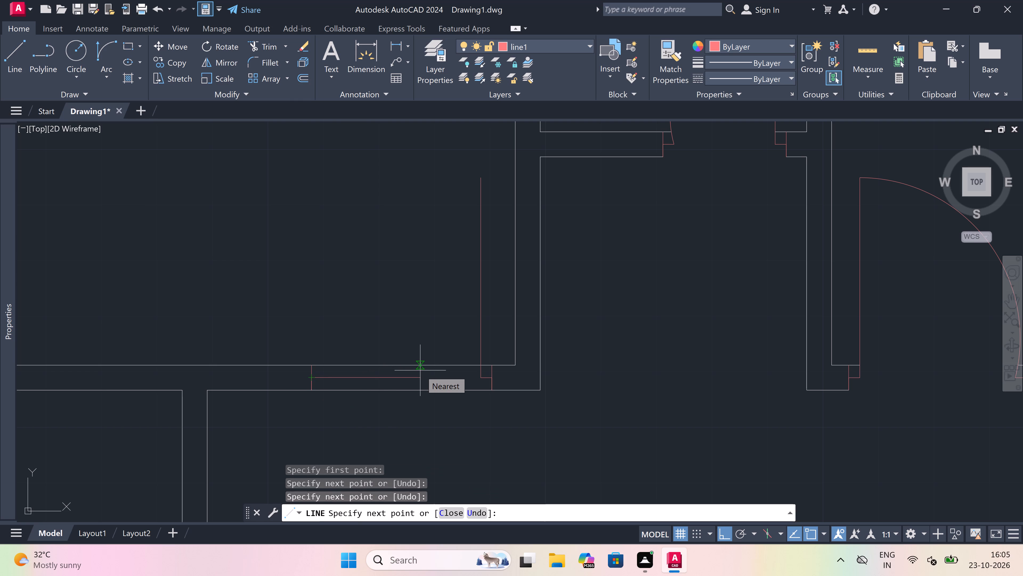
text(2")
key(space)
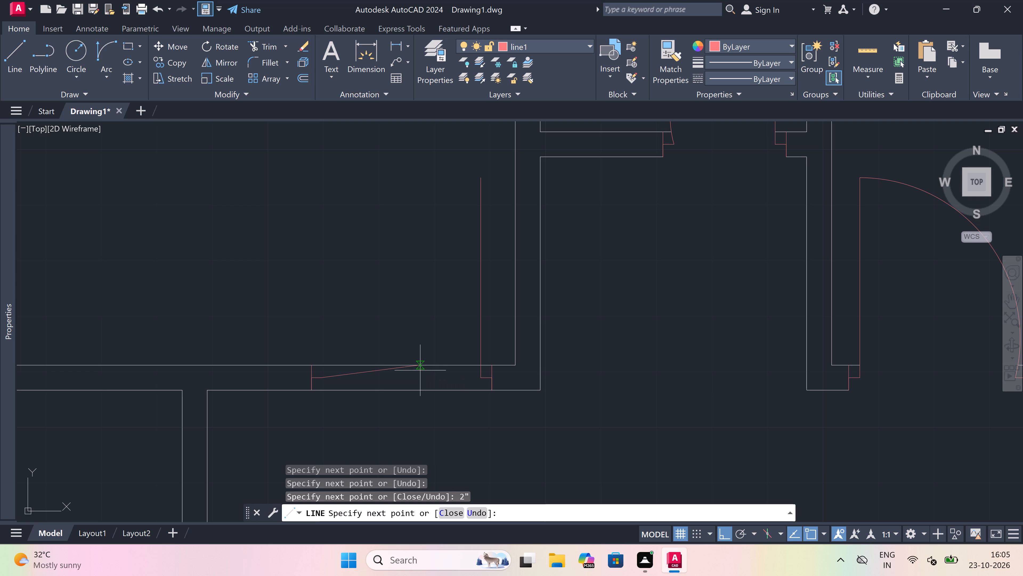
key(Escape)
Draw the large room's door swing arc from the free end of the 3' leaf to the end of the opposite stop.
click(109, 47)
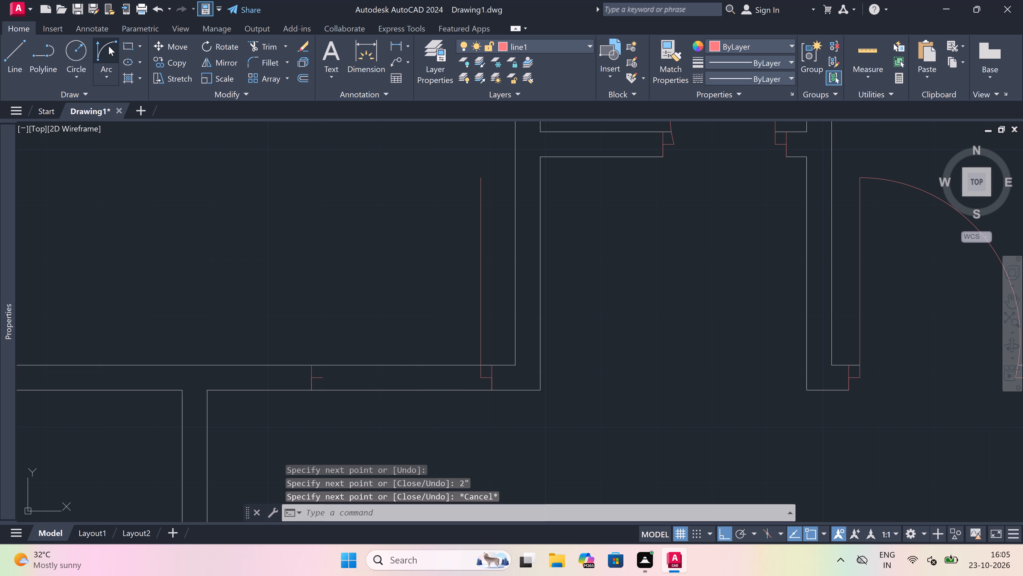
click(478, 172)
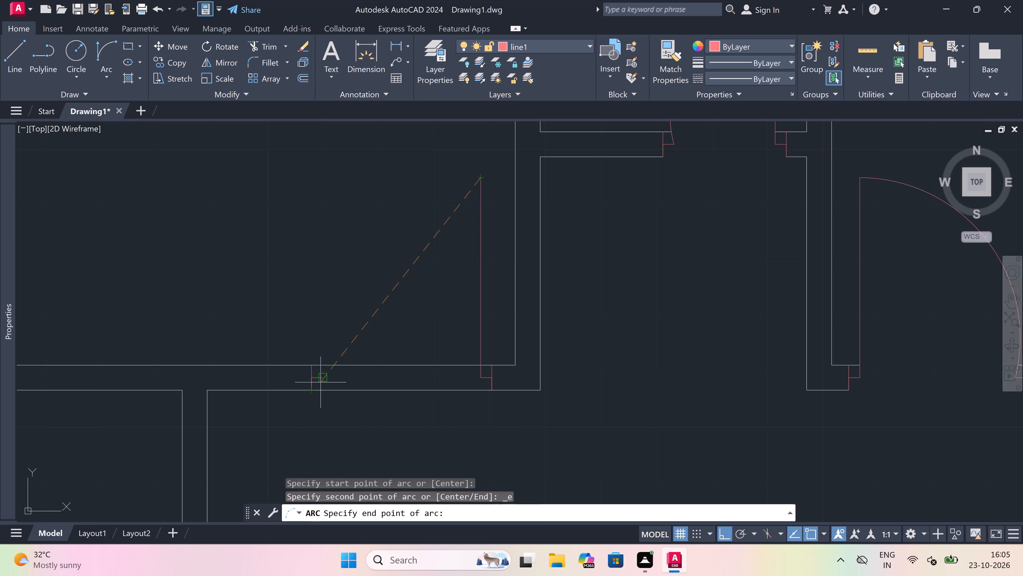
click(322, 378)
click(267, 317)
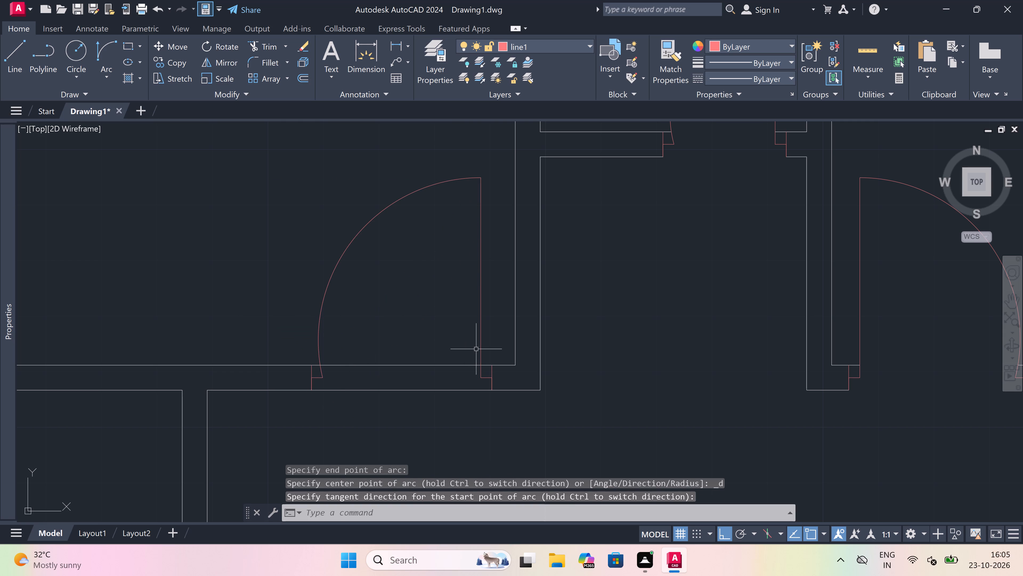
Trim both bottom wall lines between the jambs to open the large room's doorway.
text(tr)
key(space)
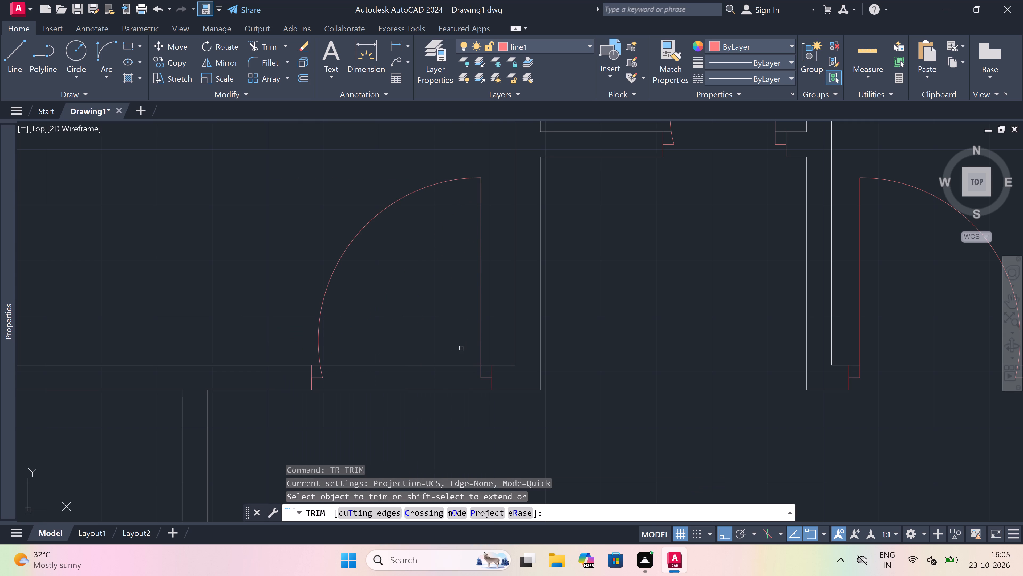
drag(461, 348, 461, 359)
click(437, 425)
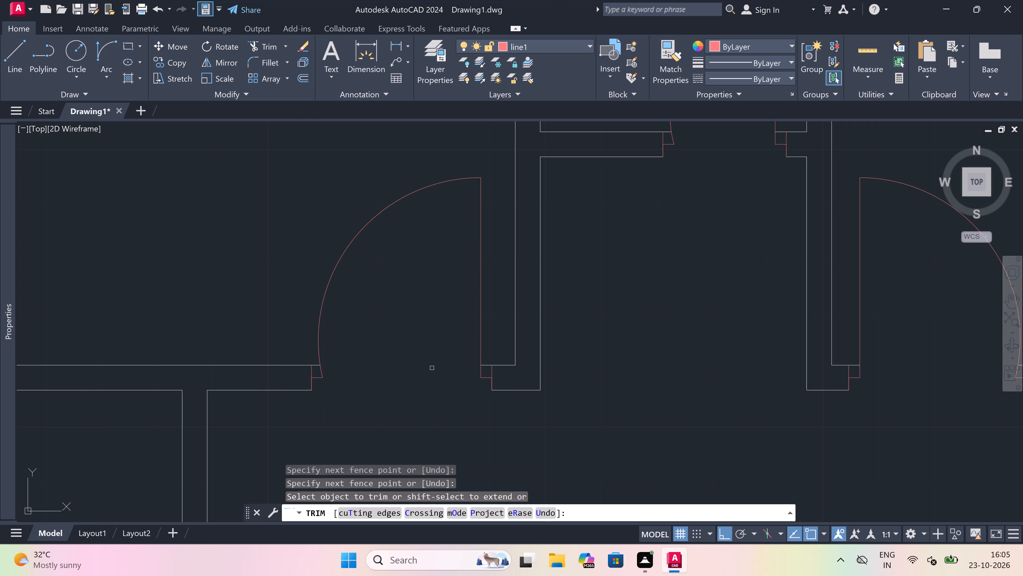
key(Escape)
Near the right end of the top wall of the small room below, draw a jamb line, a 2" stop from its midpoint, and a 2' leaf into the small room.
scroll(440, 359, down, 6)
scroll(366, 402, up, 2)
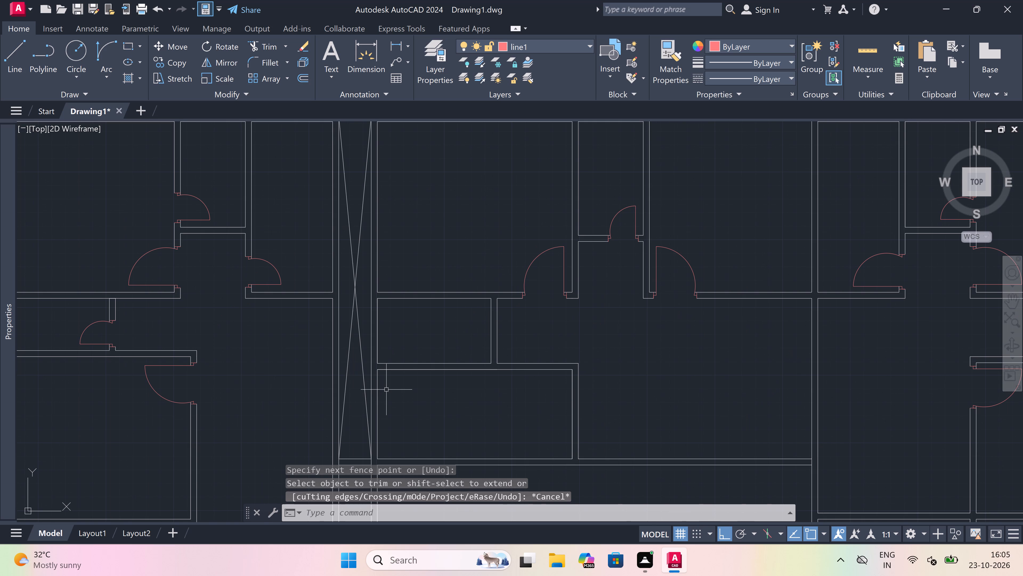
key(l)
key(space)
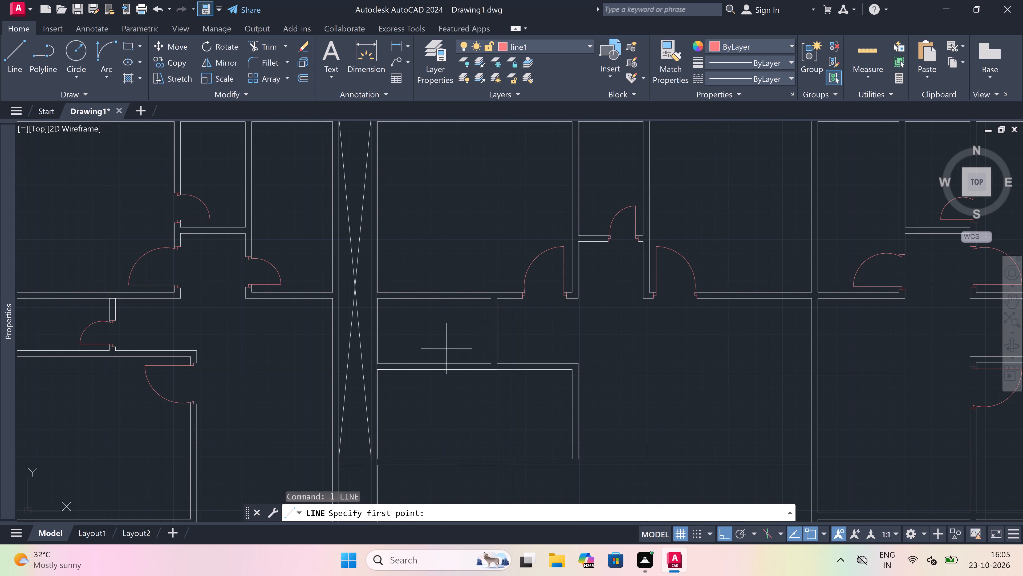
scroll(446, 349, down, 4)
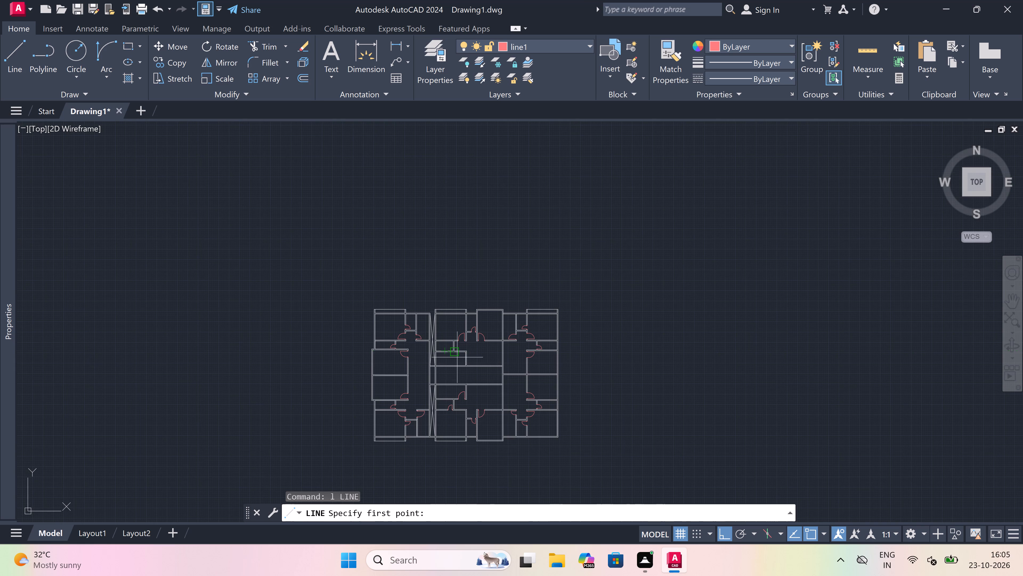
scroll(459, 363, up, 3)
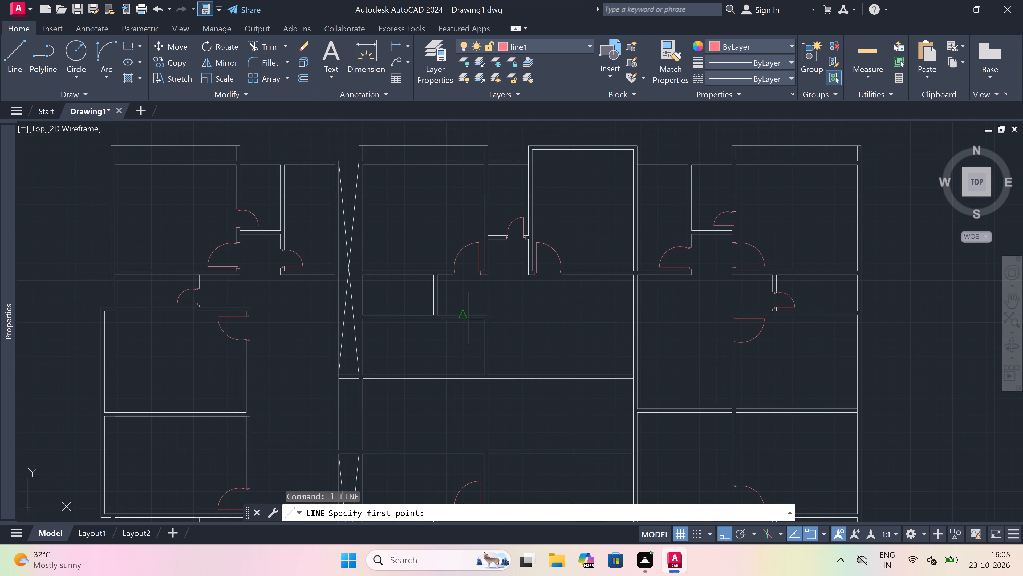
scroll(471, 315, up, 2)
scroll(471, 315, down, 3)
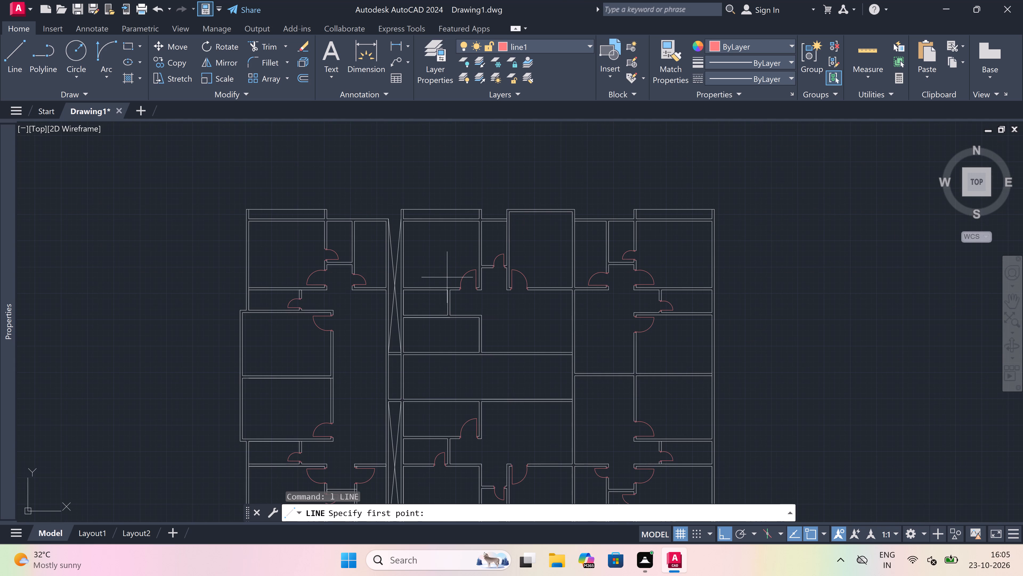
scroll(432, 268, up, 2)
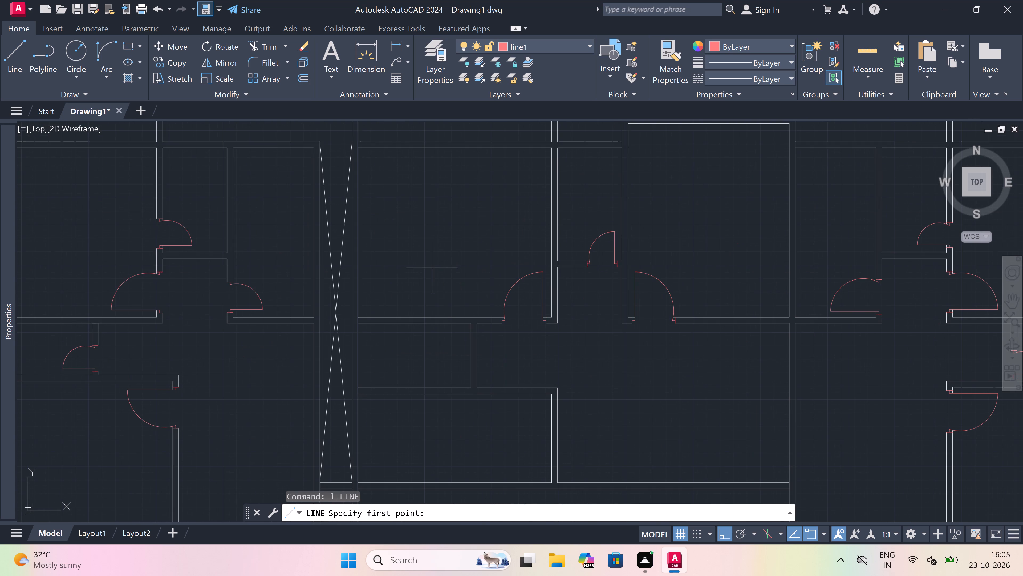
scroll(460, 319, up, 3)
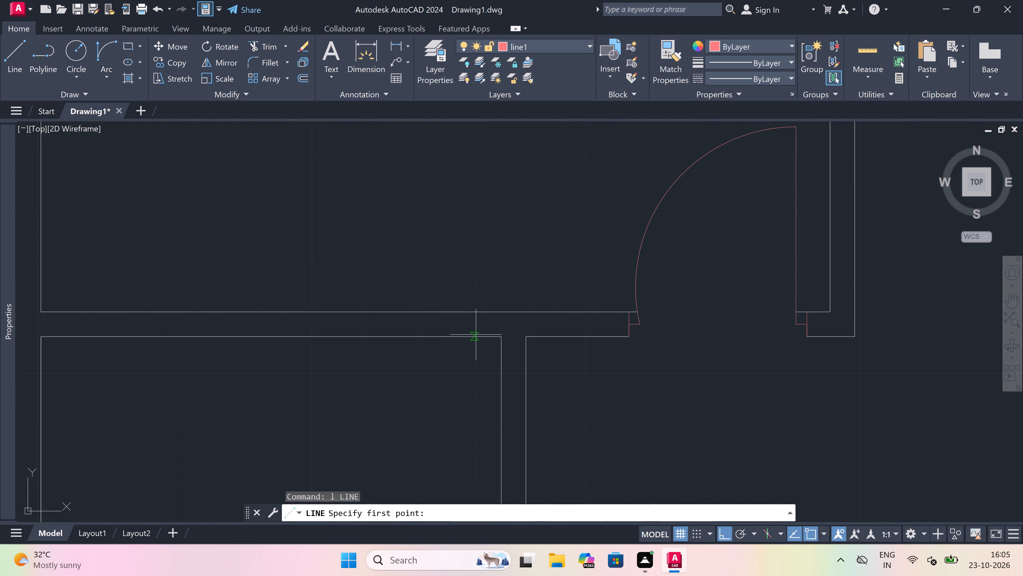
drag(477, 335, 477, 330)
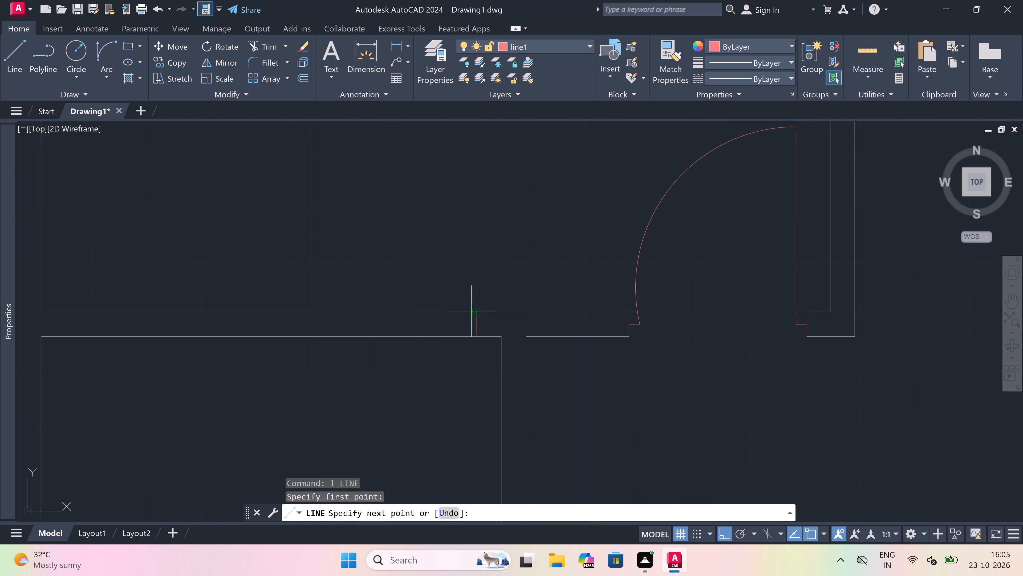
click(472, 314)
drag(477, 324, 462, 329)
key(2)
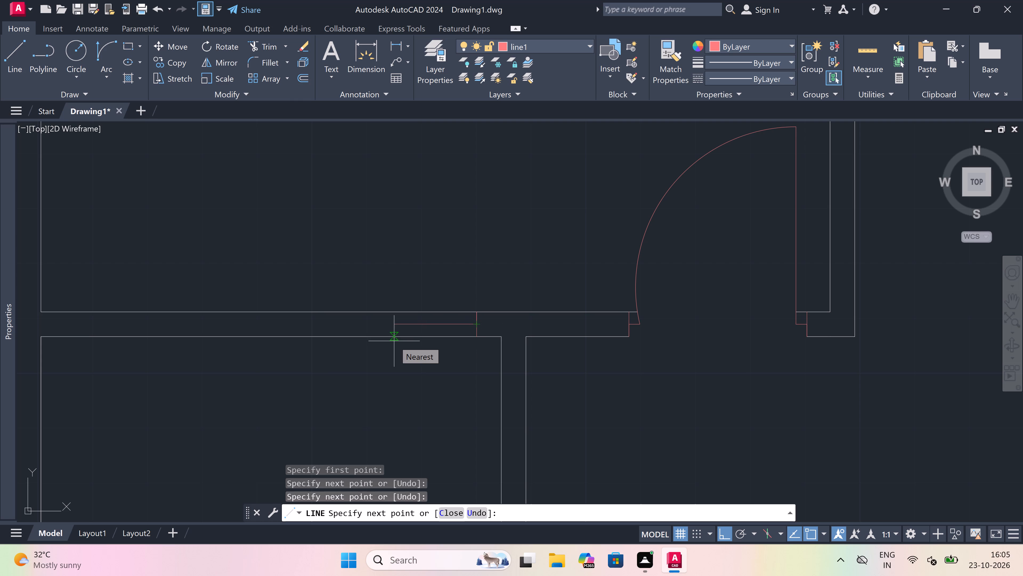
key(shift+quotedbl)
key(space)
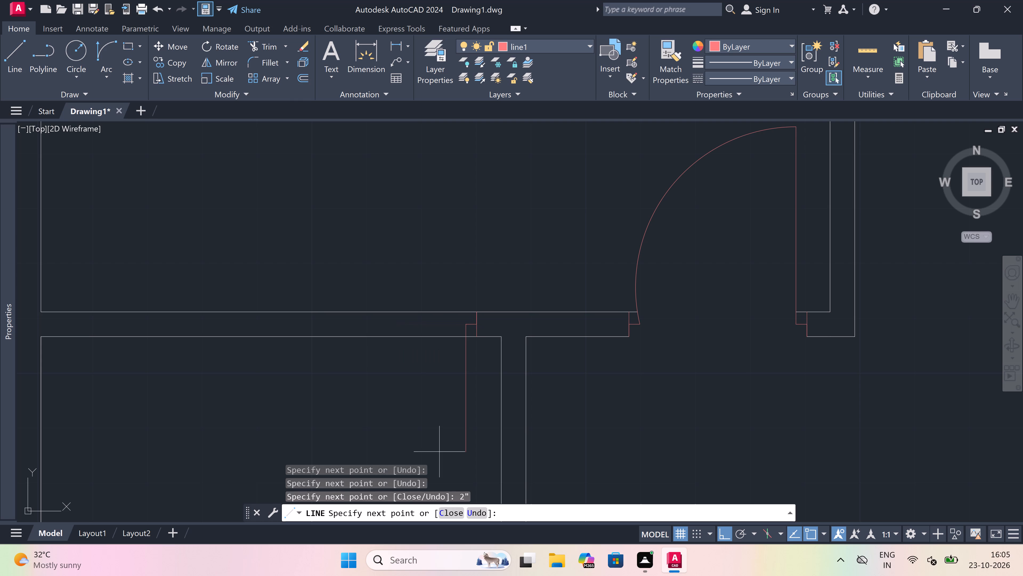
text(2')
key(space)
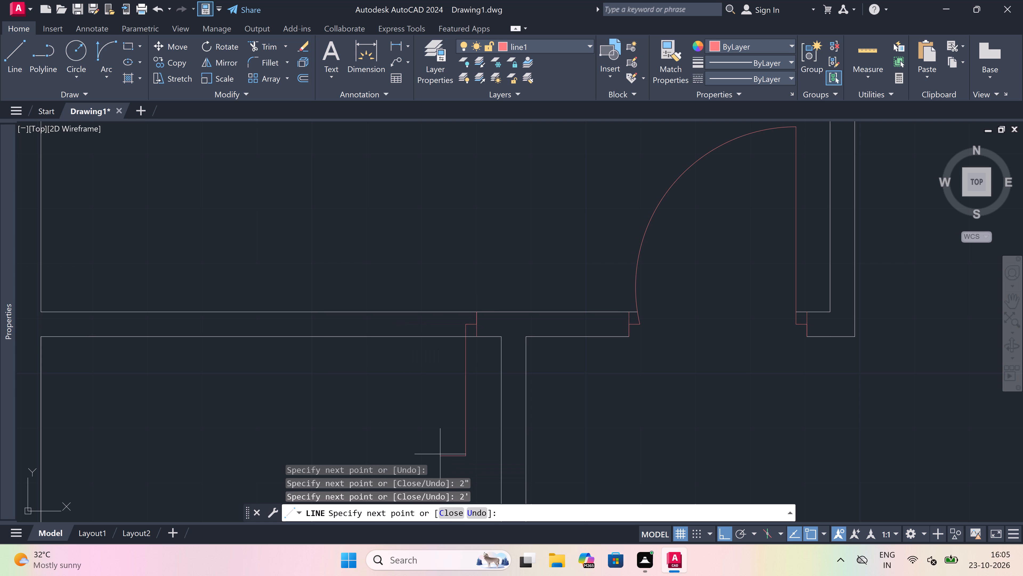
Draw the small room's opposite jamb line across its top wall, with a 2" stop from its midpoint toward the 2' leaf.
key(Escape)
key(space)
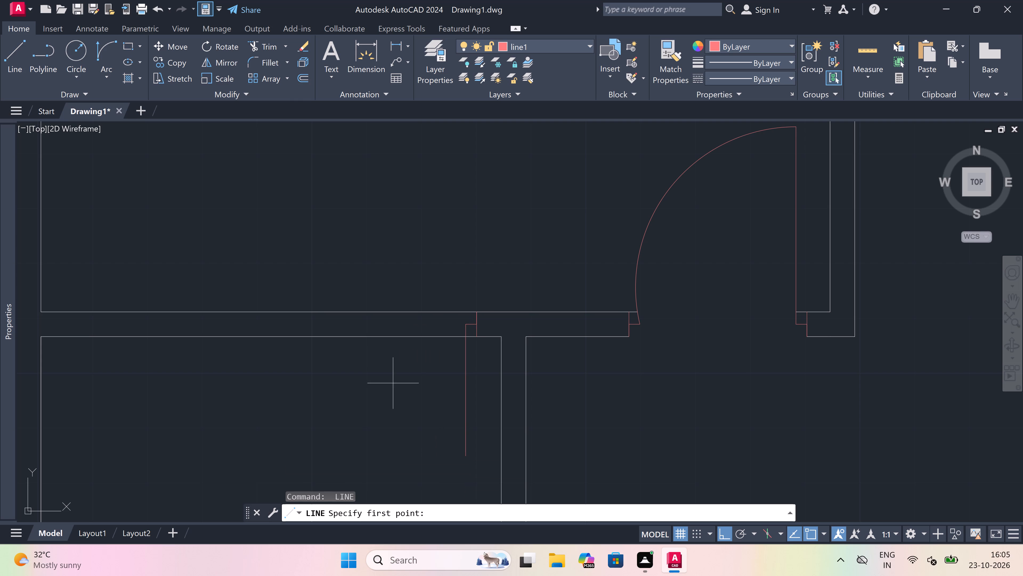
drag(362, 337, 362, 335)
click(362, 314)
drag(362, 325, 367, 325)
text(2")
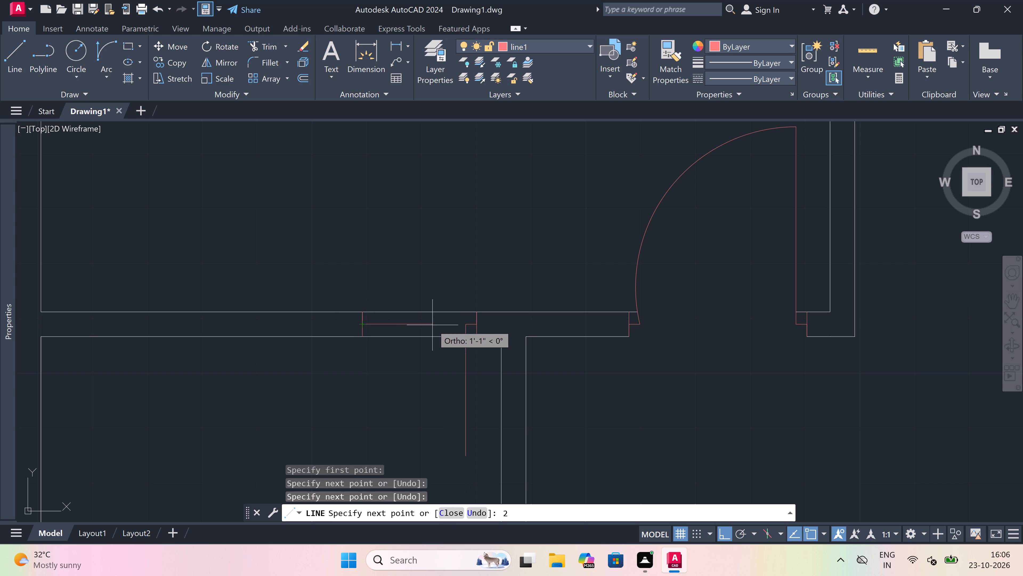
key(space)
key(Escape)
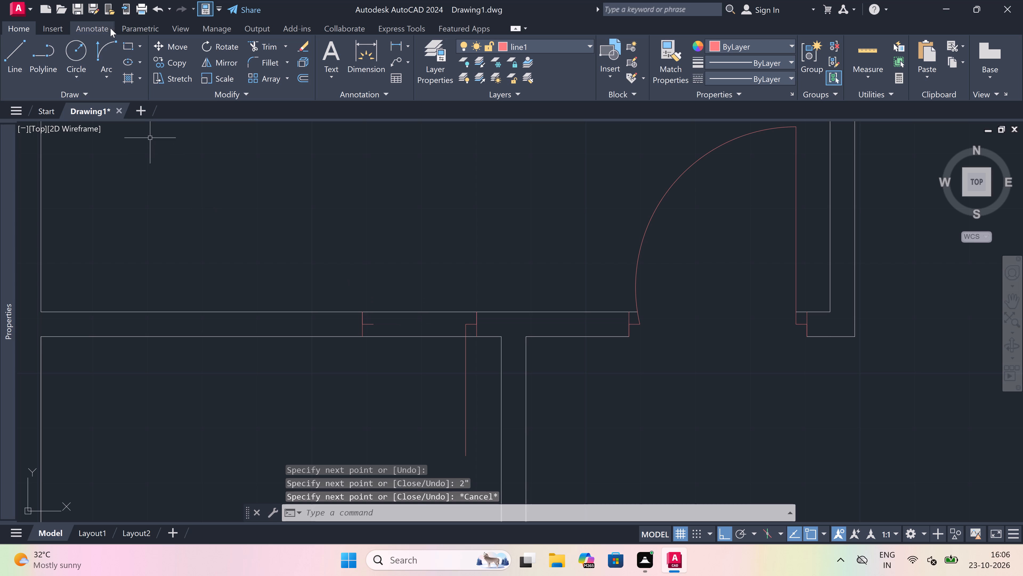
Draw the small room's door swing arc from the free end of the 2' leaf to the end of the opposite stop.
click(109, 43)
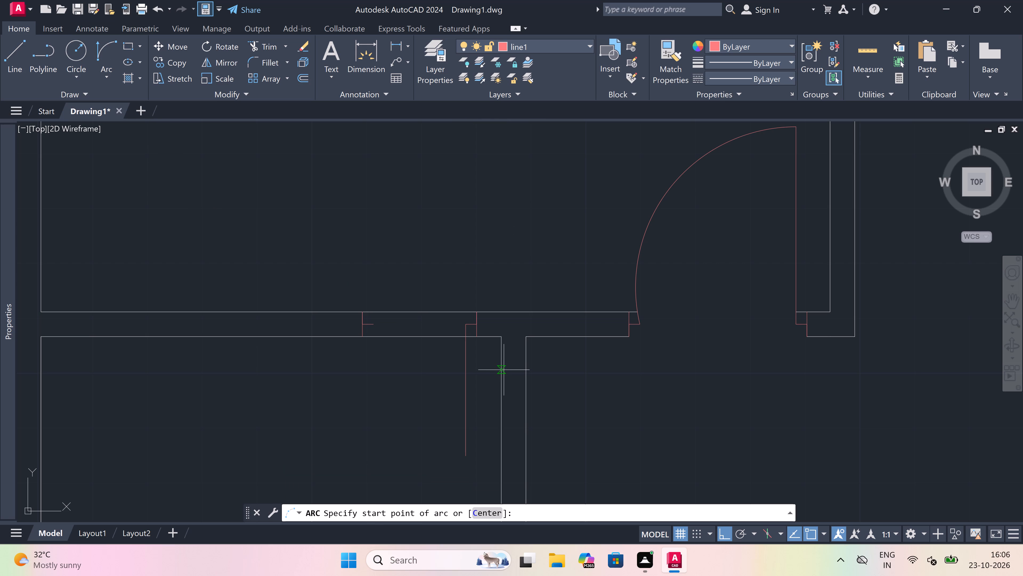
scroll(502, 369, down, 1)
scroll(502, 368, up, 1)
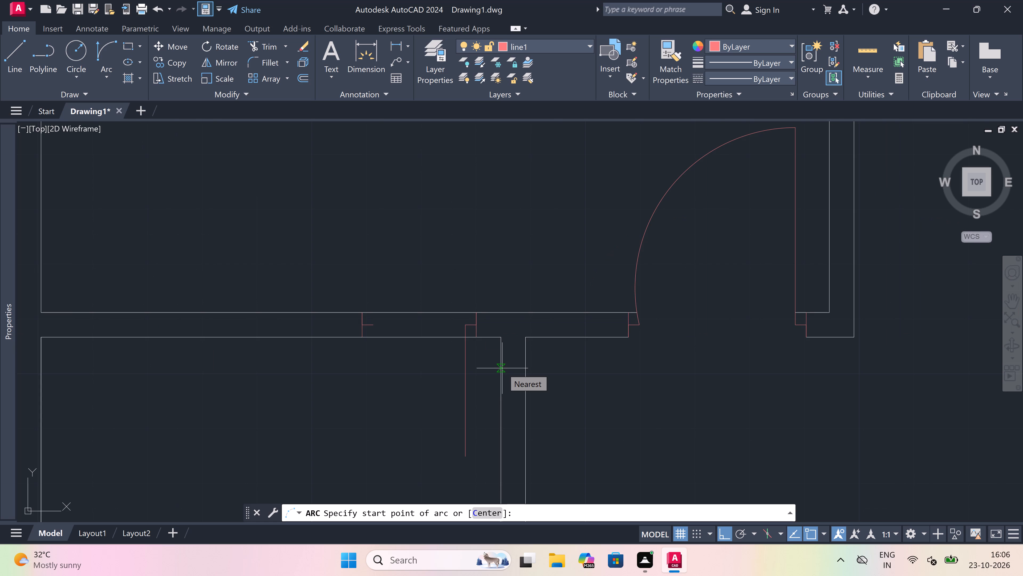
scroll(502, 368, up, 1)
scroll(502, 368, down, 1)
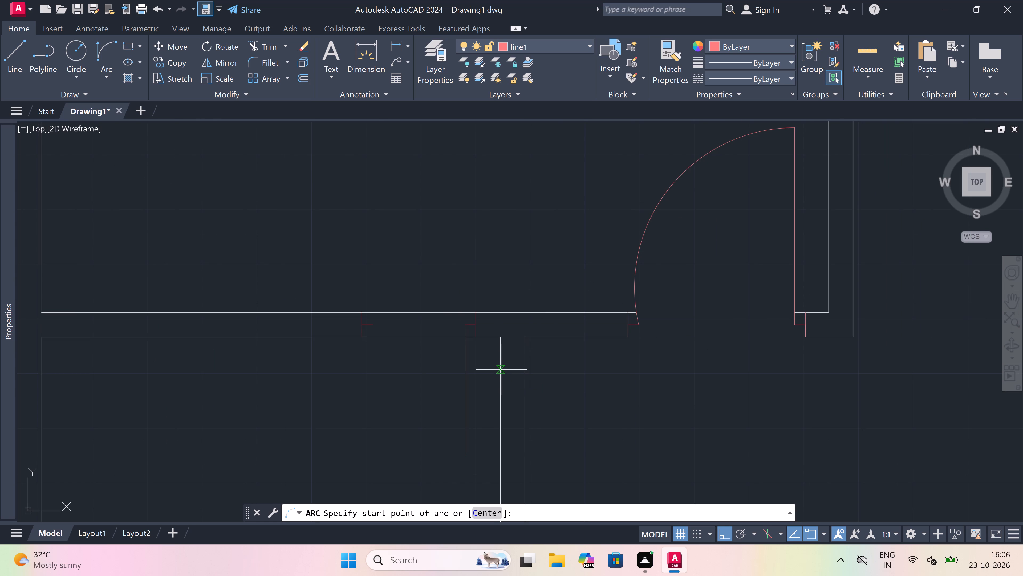
click(466, 456)
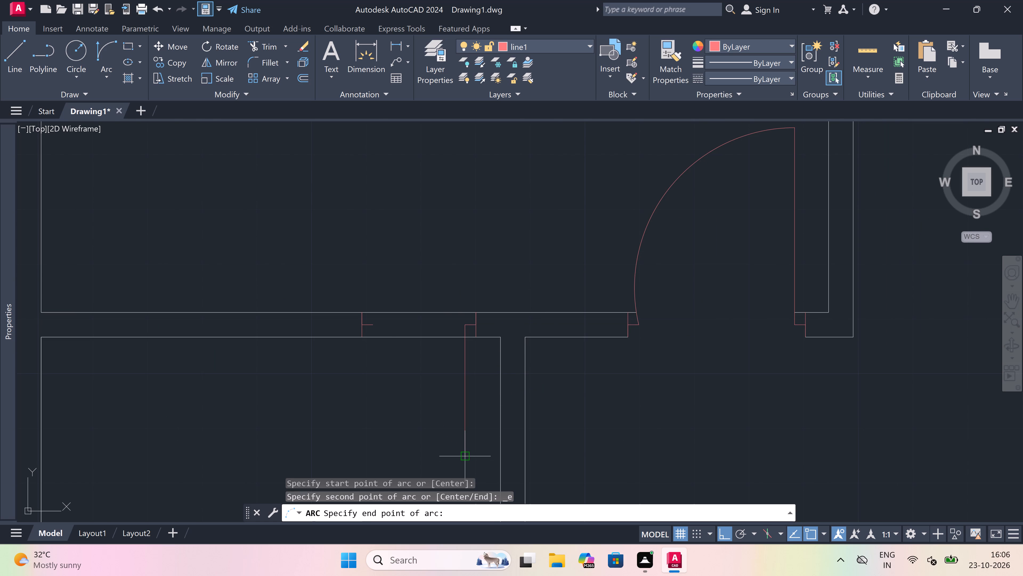
click(373, 325)
click(329, 377)
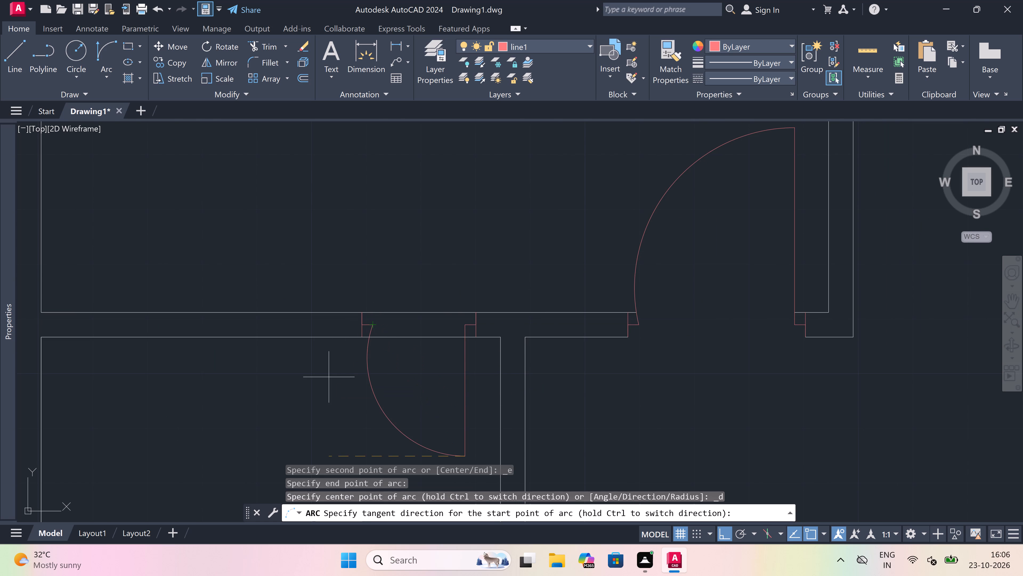
Trim both top wall lines between the jambs to open the small room's doorway.
key(t)
key(r)
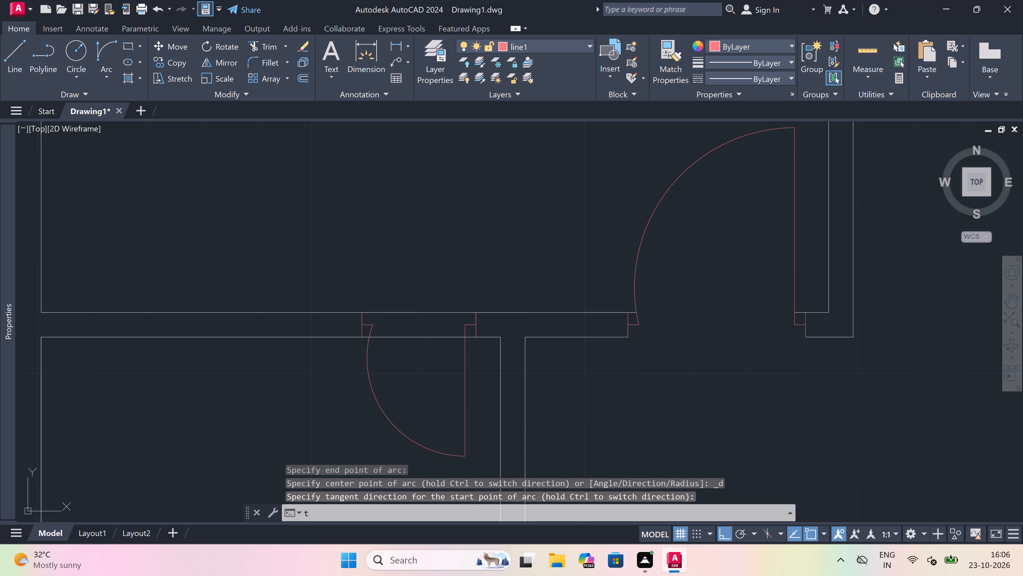
key(space)
click(417, 284)
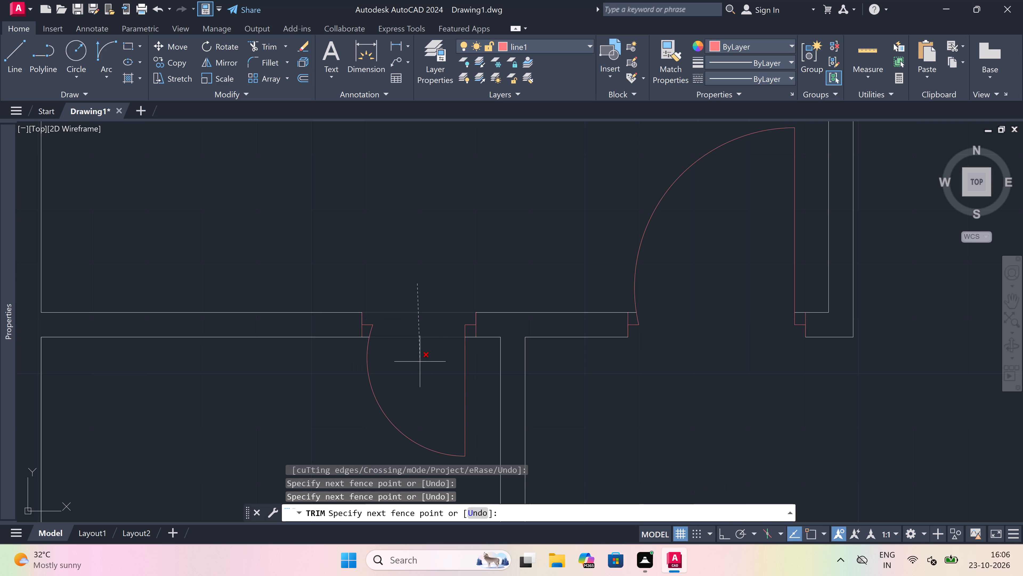
click(420, 362)
key(Escape)
Near the right end of the top wall of the next room below, draw a jamb line, a 2" stop from its midpoint, and a 2' leaf into that room.
scroll(436, 309, down, 4)
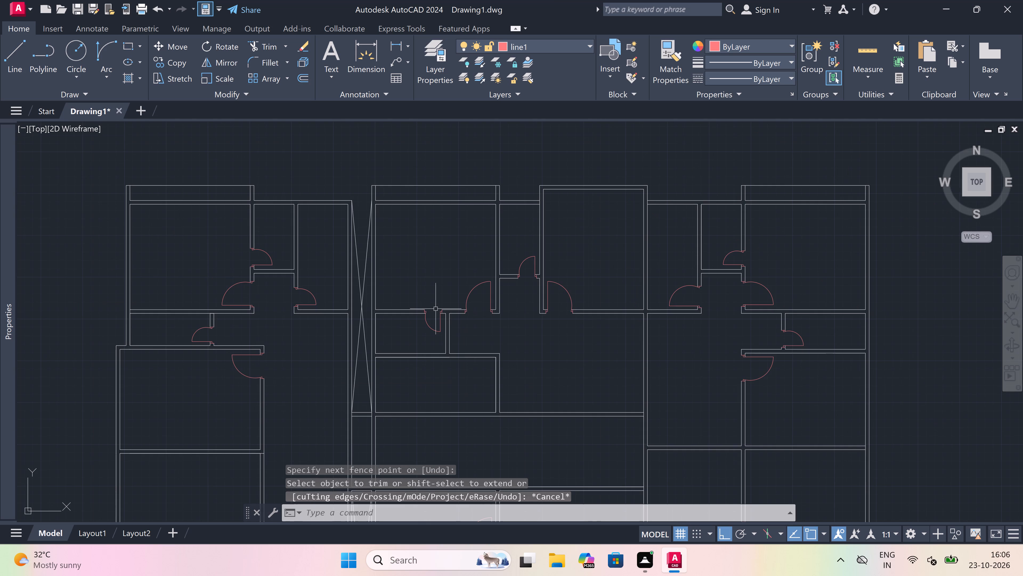
key(l)
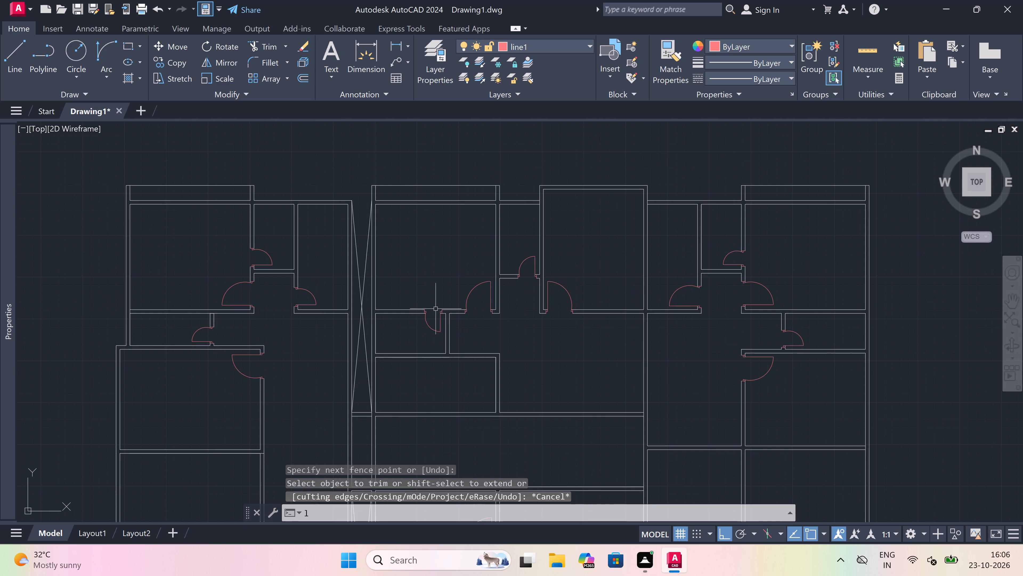
key(space)
scroll(486, 316, down, 2)
scroll(494, 339, up, 4)
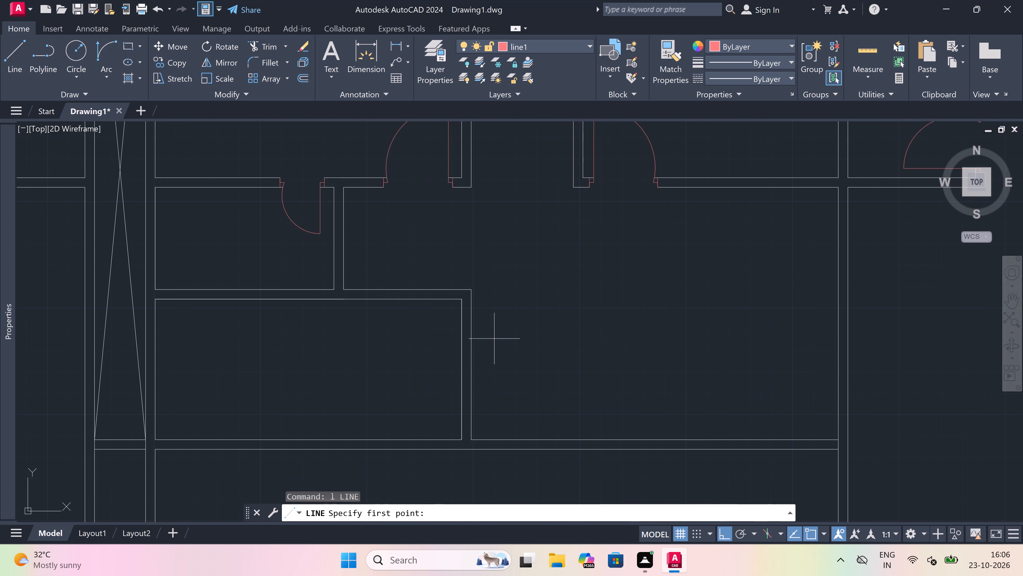
scroll(421, 286, up, 4)
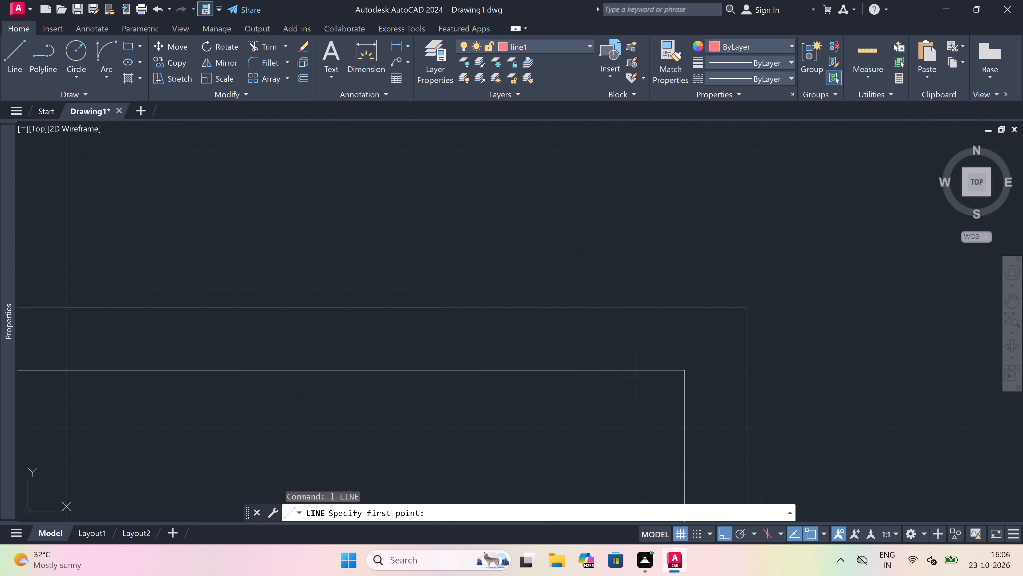
drag(650, 371, 650, 366)
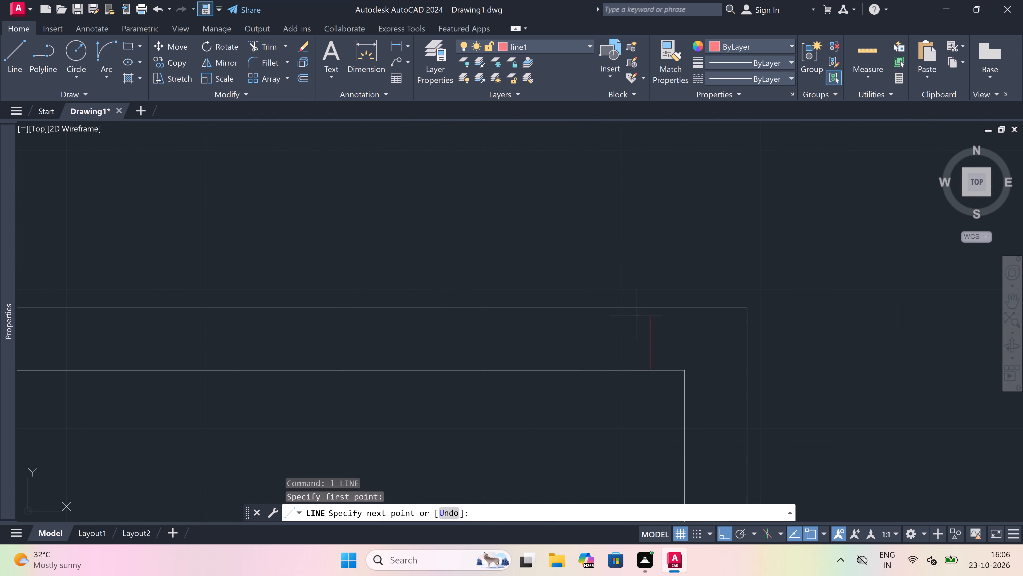
click(645, 308)
drag(648, 335, 636, 335)
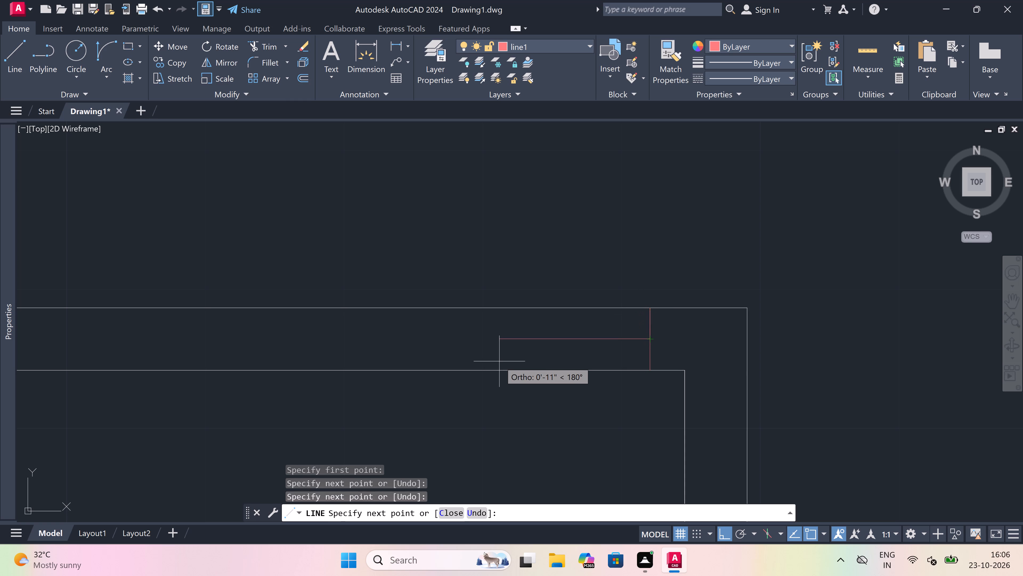
key(2)
key(shift+quotedbl)
key(space)
scroll(509, 357, down, 2)
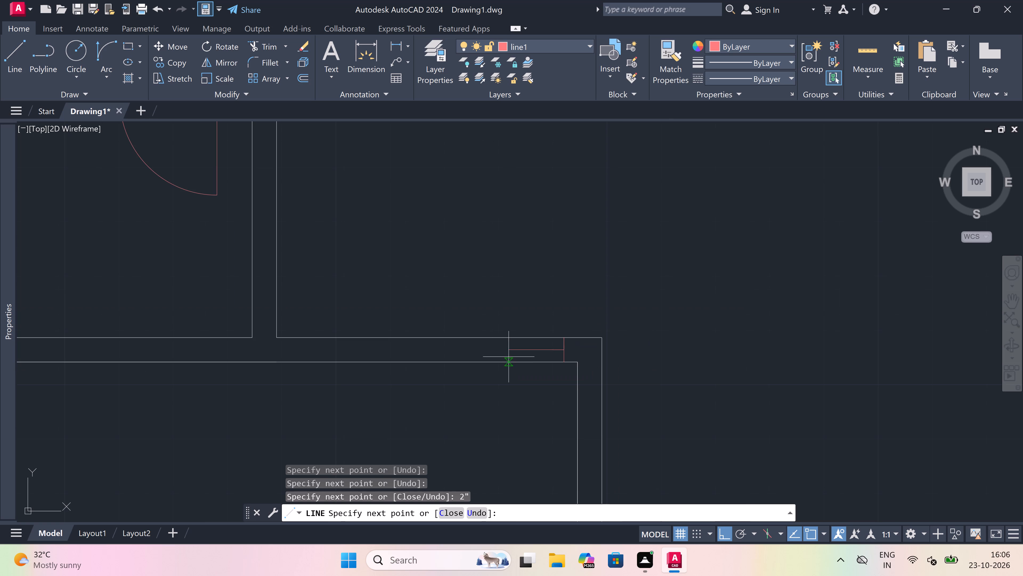
text(2')
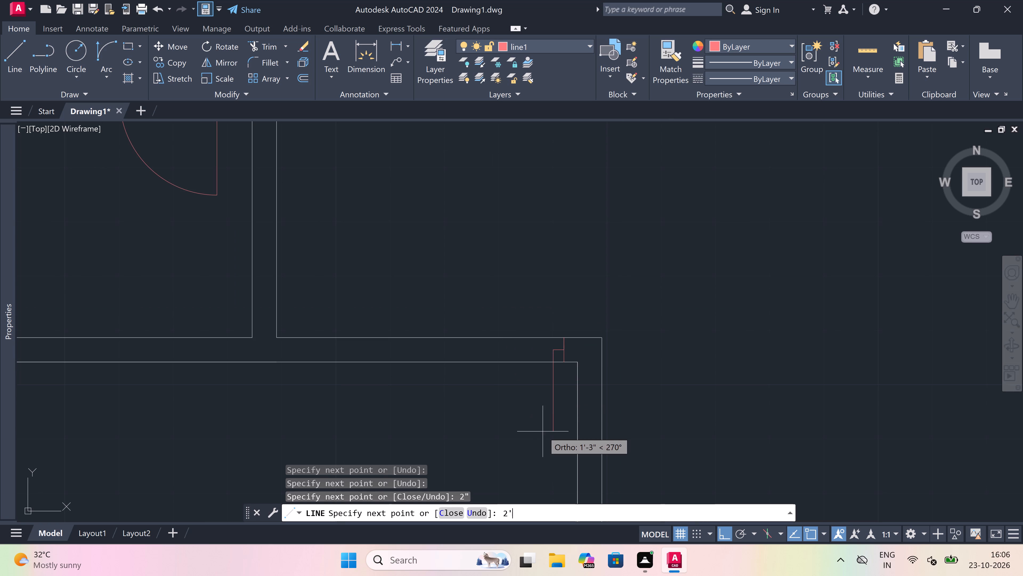
key(space)
key(Escape)
Draw the opposite jamb line across the same top wall, with a 2" stop from its midpoint toward the new 2' leaf.
key(space)
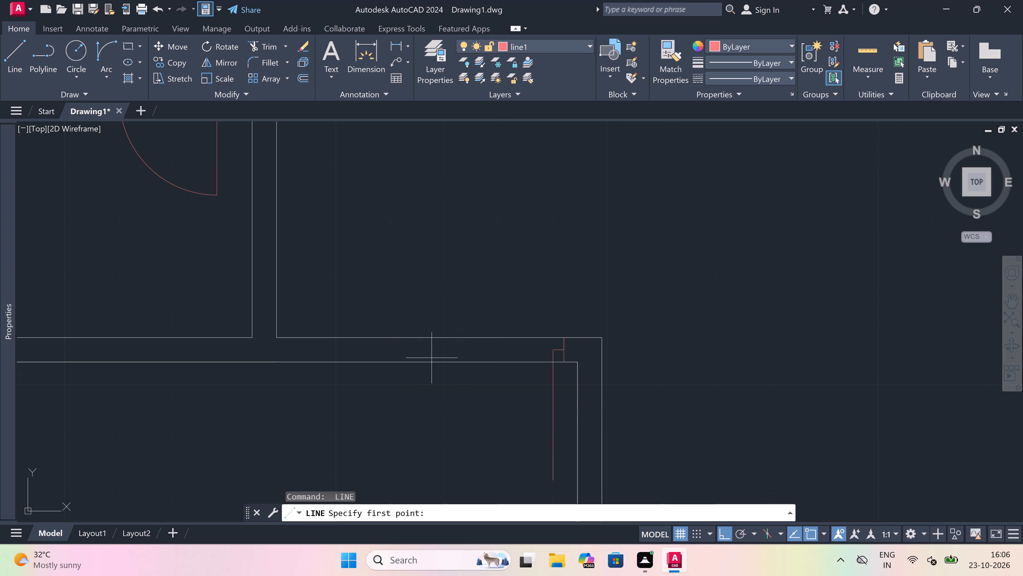
click(443, 358)
click(441, 335)
drag(440, 350, 443, 349)
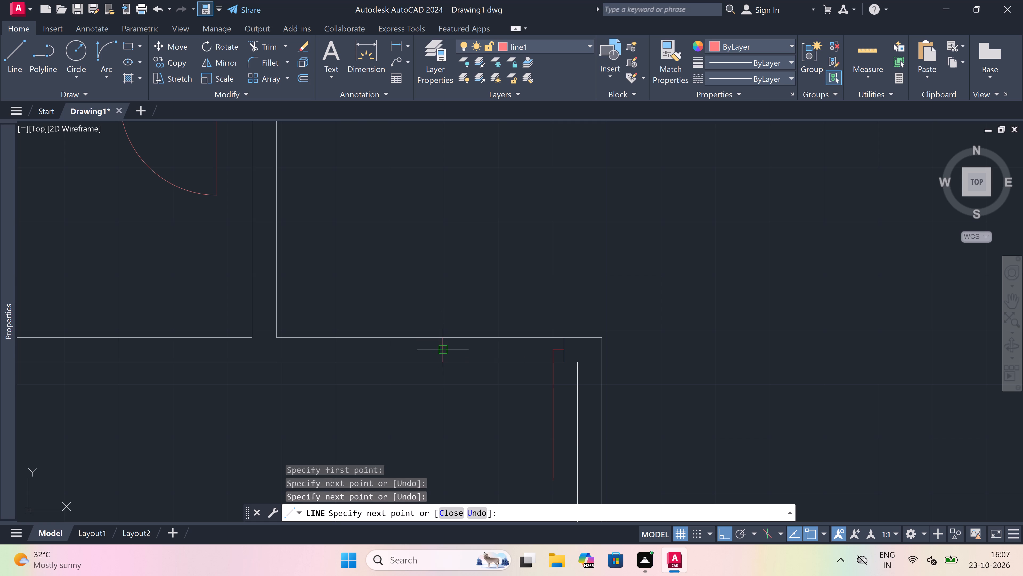
text(2")
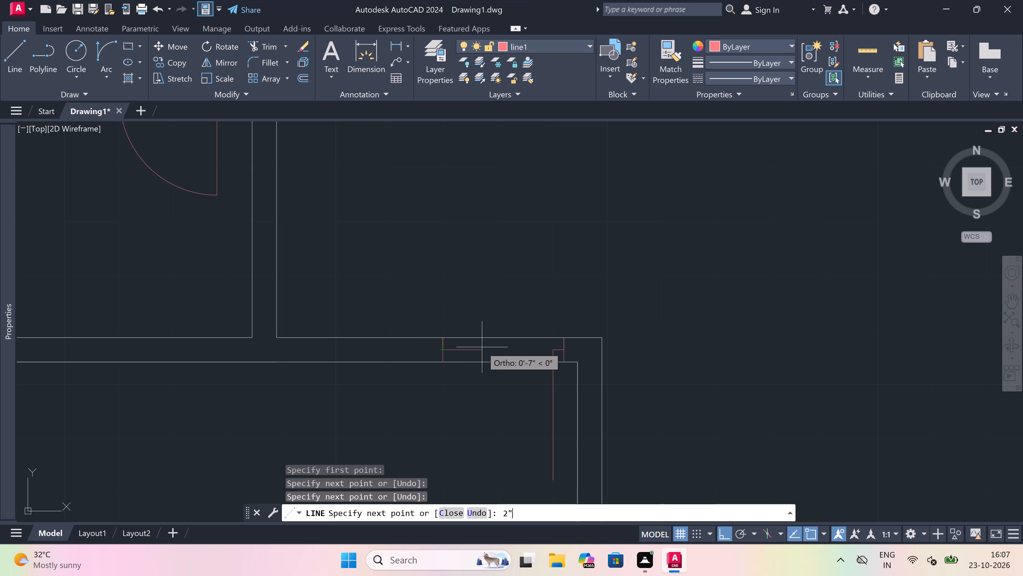
key(space)
key(Escape)
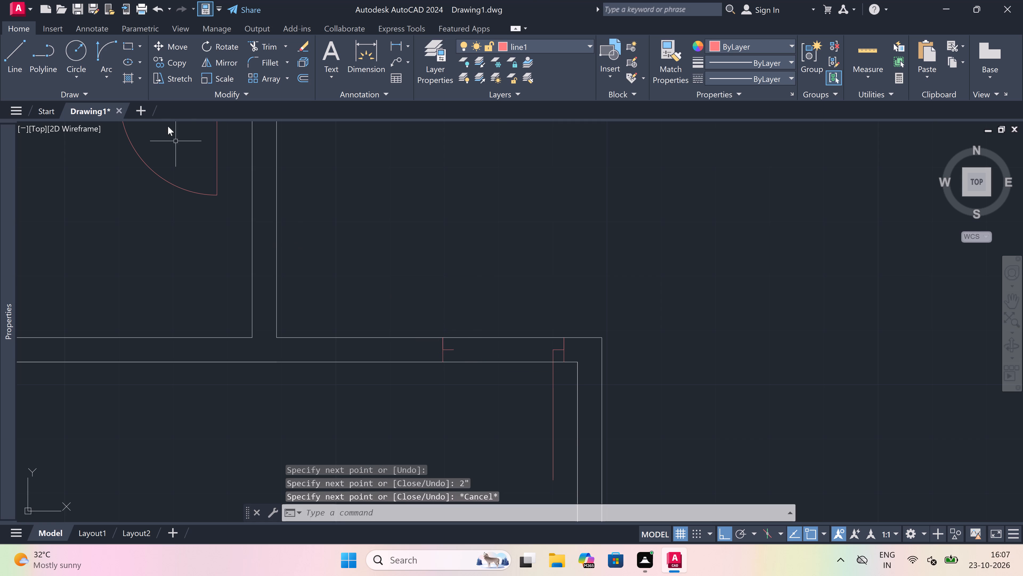
Draw the door swing arc from the free end of this 2' leaf to the end of the opposite stop.
click(113, 45)
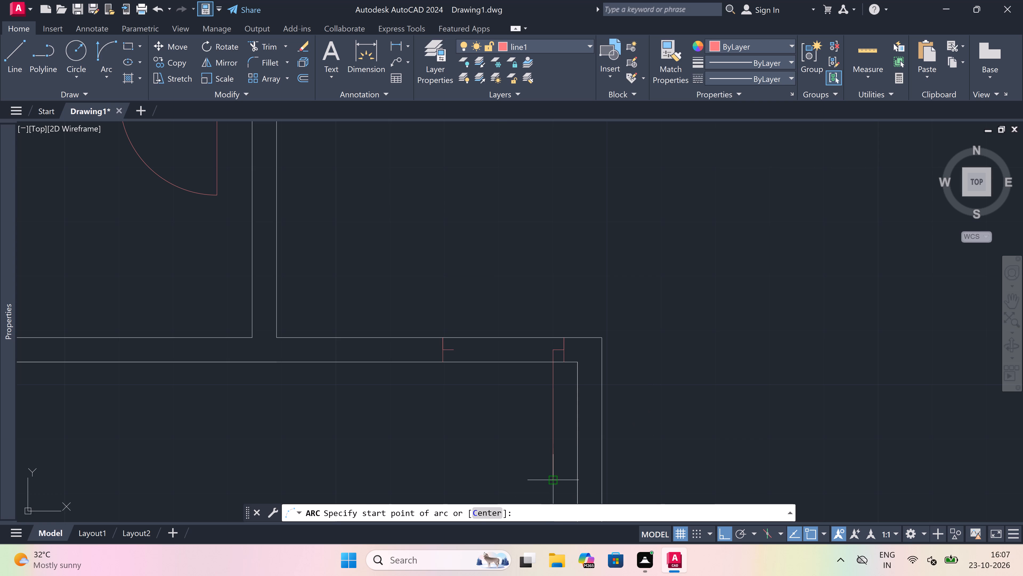
drag(551, 479, 539, 467)
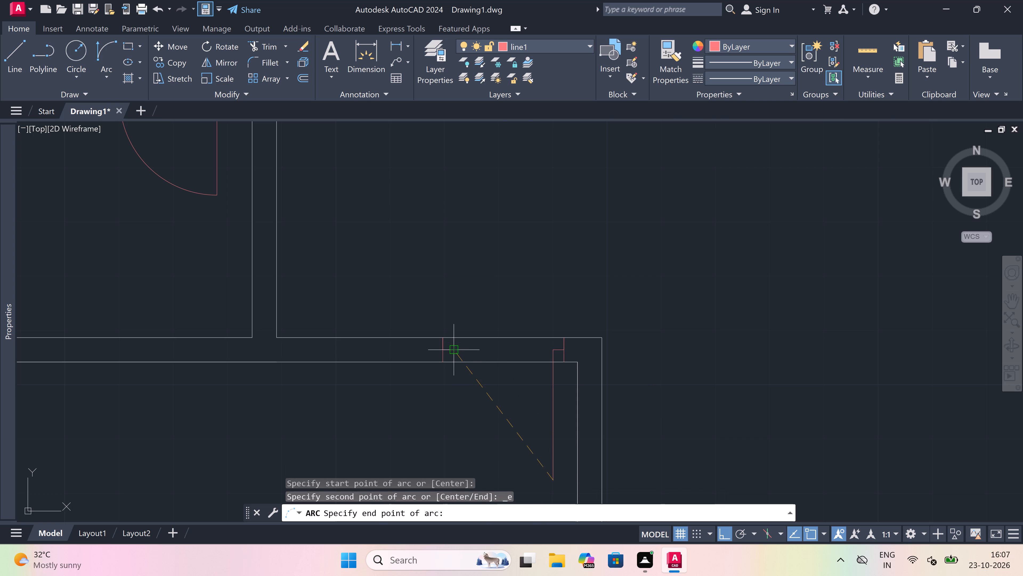
click(456, 348)
scroll(456, 348, down, 3)
click(443, 375)
Trim both top wall lines between the new jambs to open the lower room's doorway.
key(t)
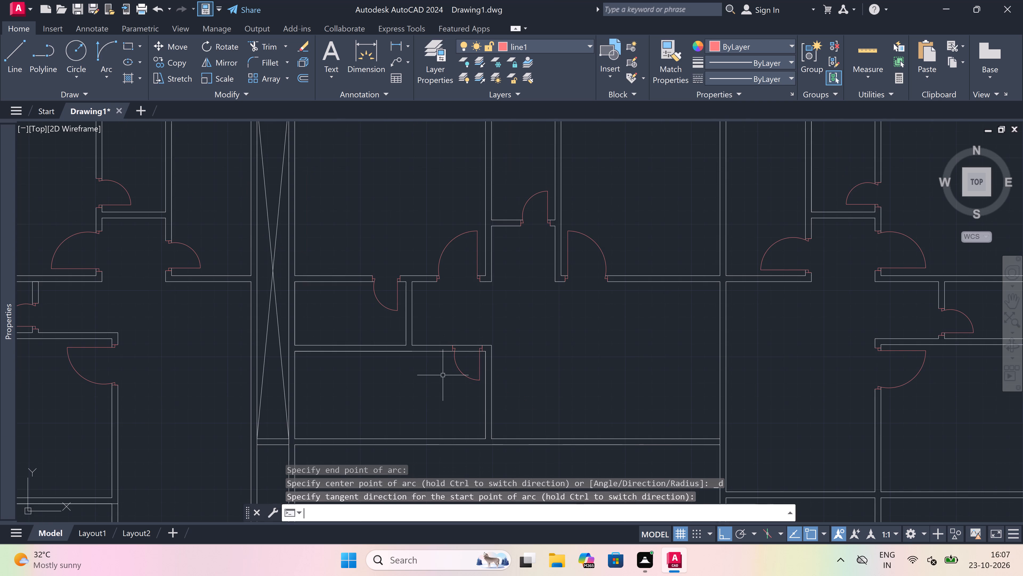
key(r)
key(space)
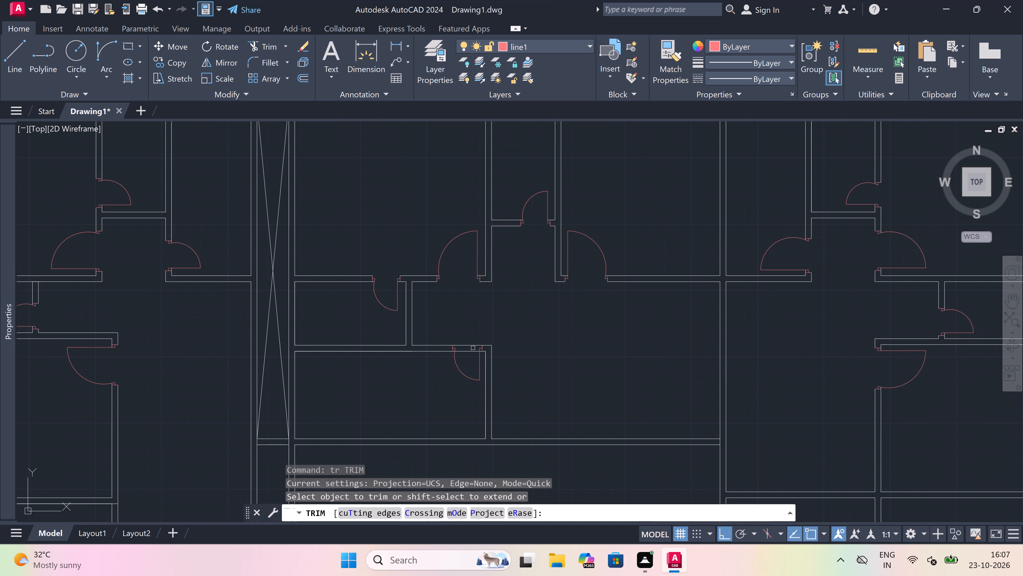
drag(471, 355, 471, 352)
click(473, 334)
key(Escape)
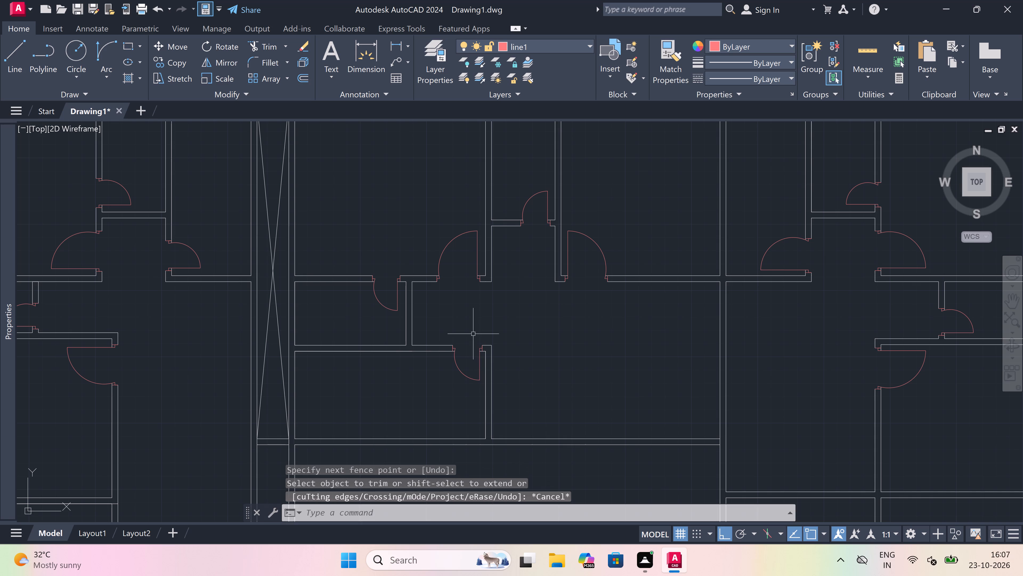
At the right end of the central corridor's upper wall, draw a jamb line, a 2" stop from its midpoint, and a 3' leaf upward into the hall.
scroll(474, 342, down, 4)
scroll(494, 346, up, 2)
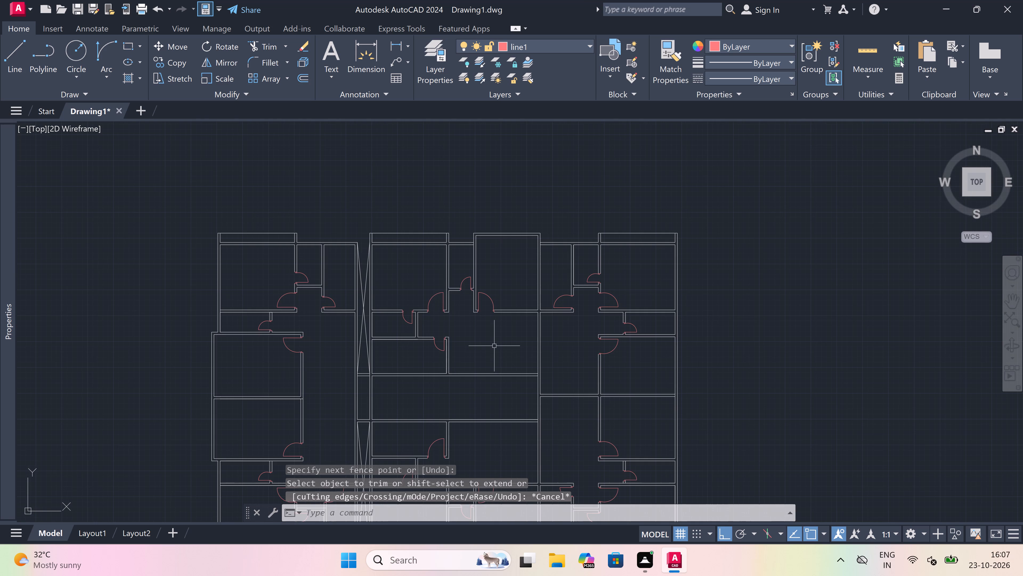
text(l)
key(space)
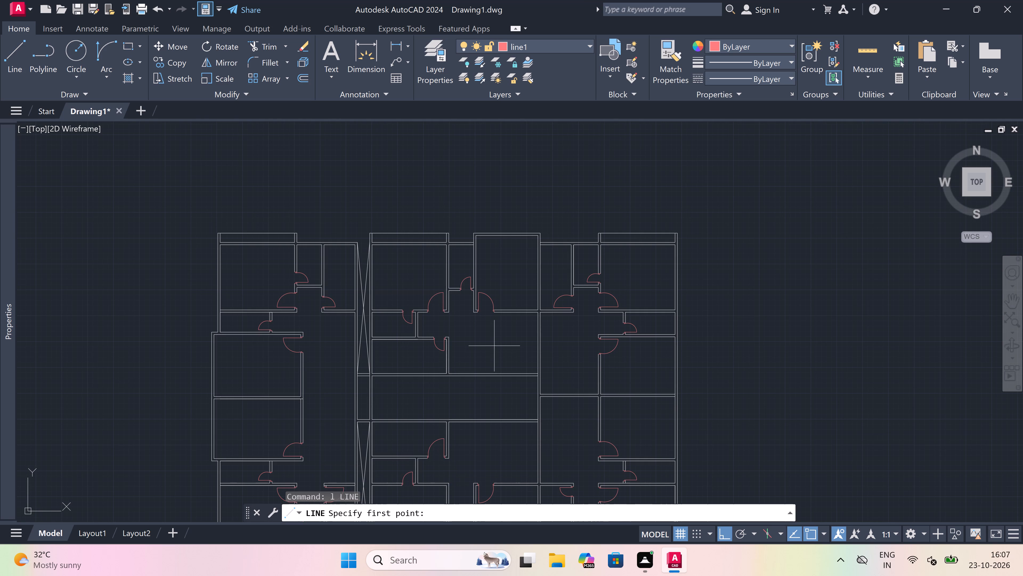
scroll(537, 374, up, 5)
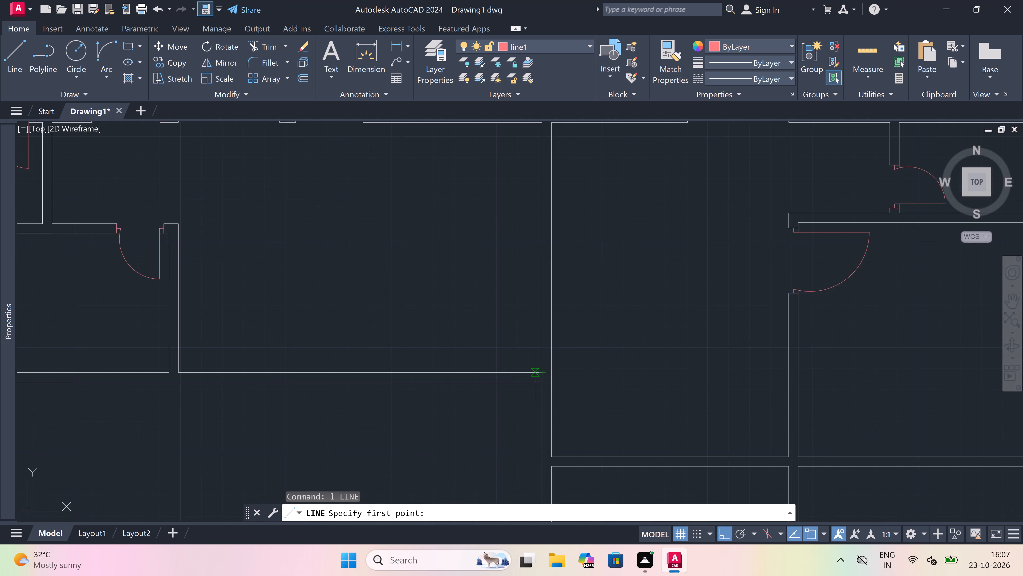
scroll(535, 376, up, 3)
click(515, 352)
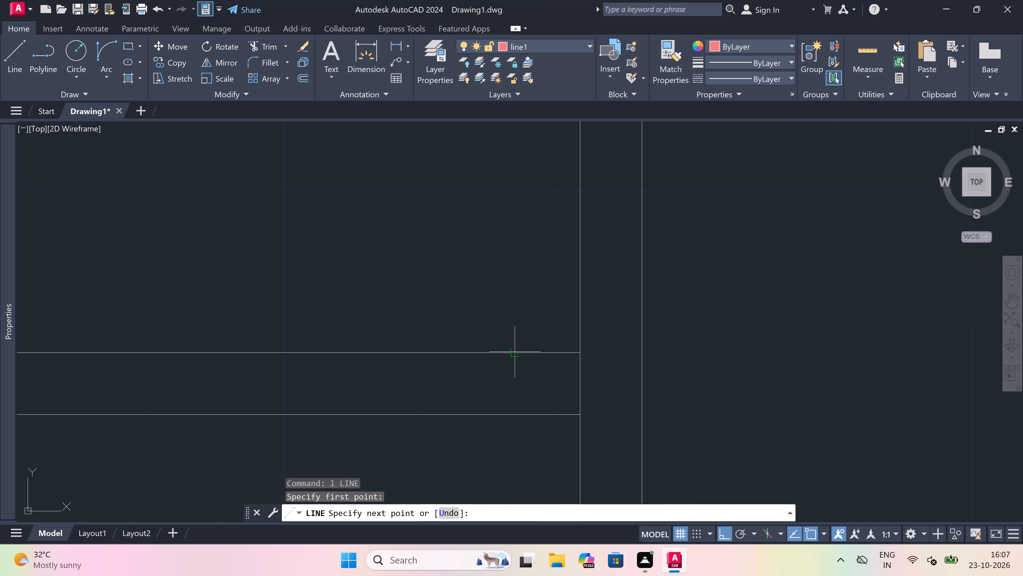
click(517, 415)
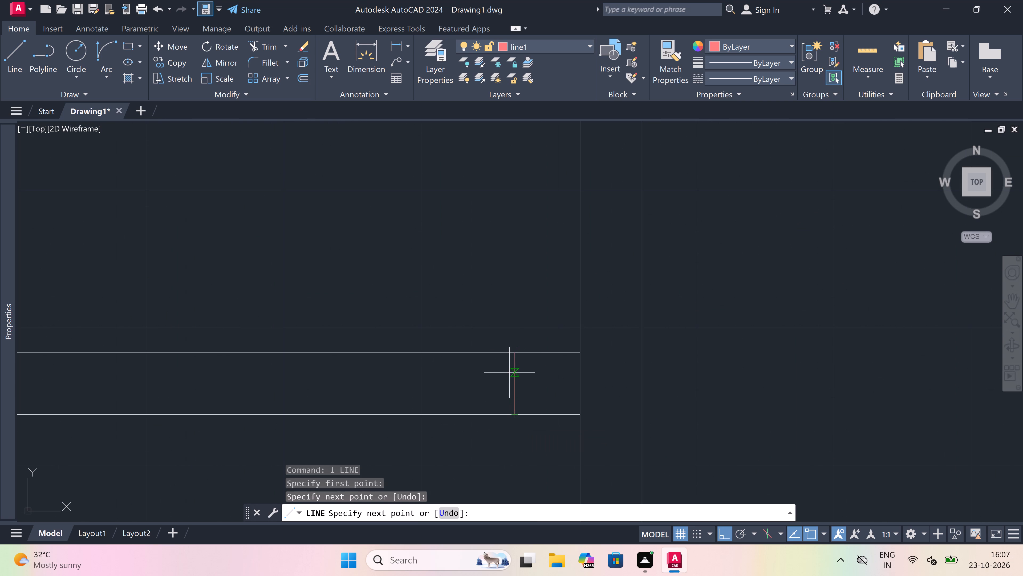
click(513, 379)
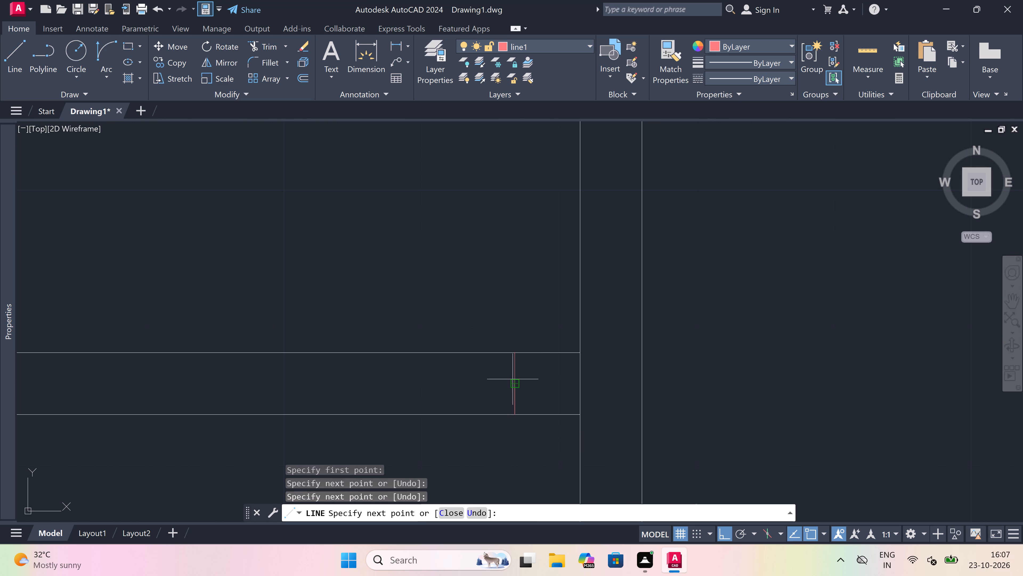
key(1)
key(BackSpace)
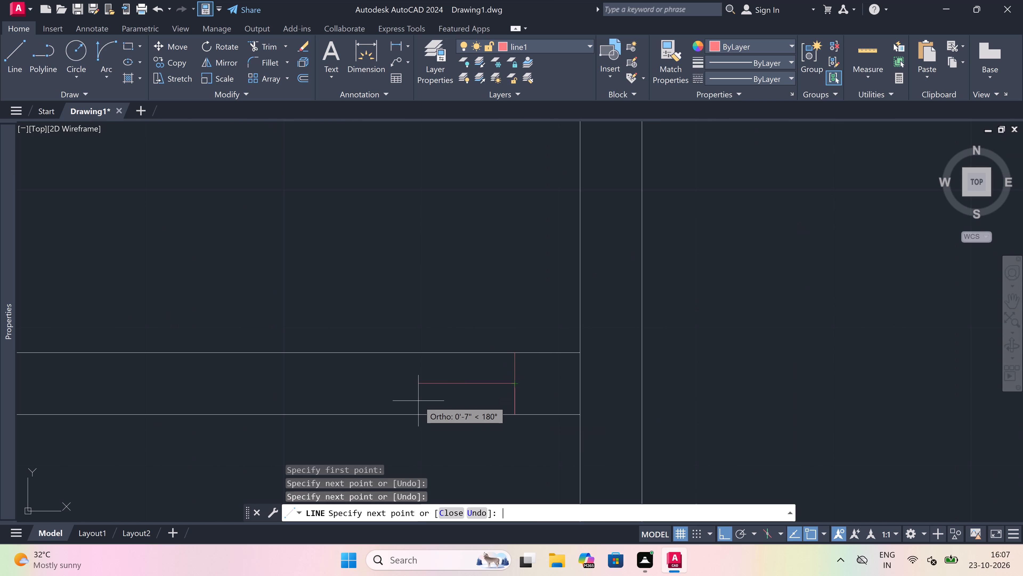
text(2")
key(space)
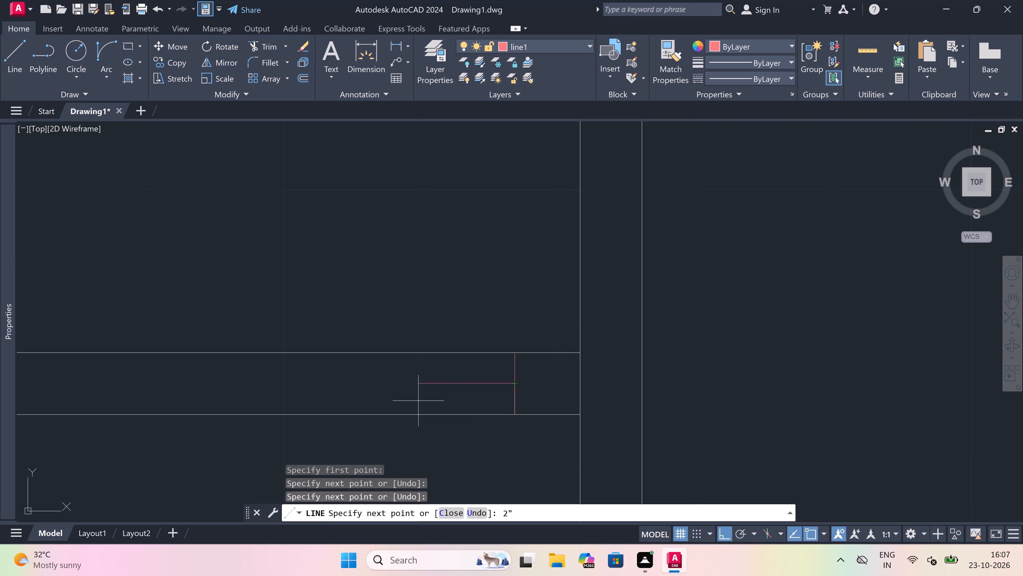
scroll(418, 401, down, 3)
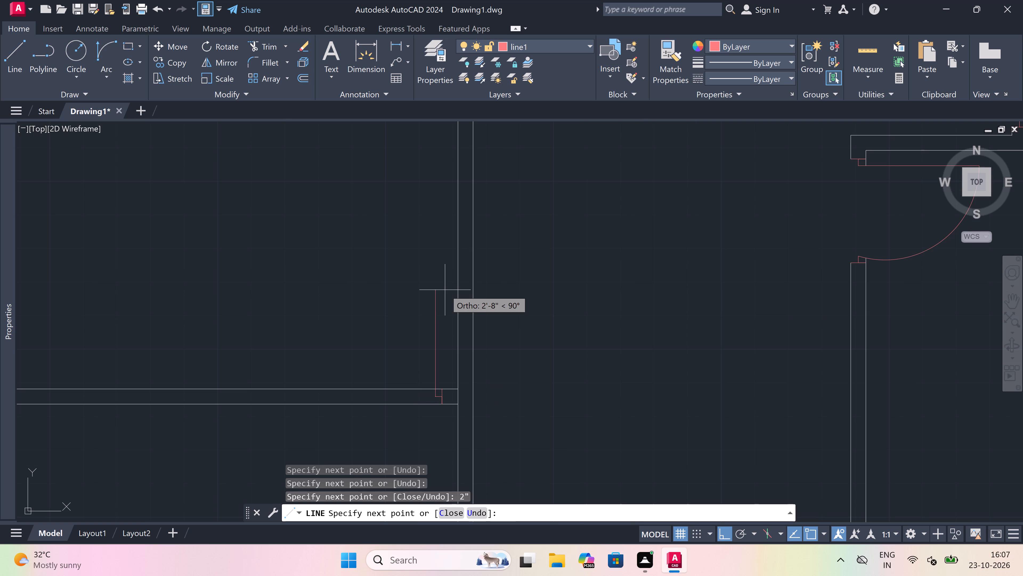
text(3')
key(space)
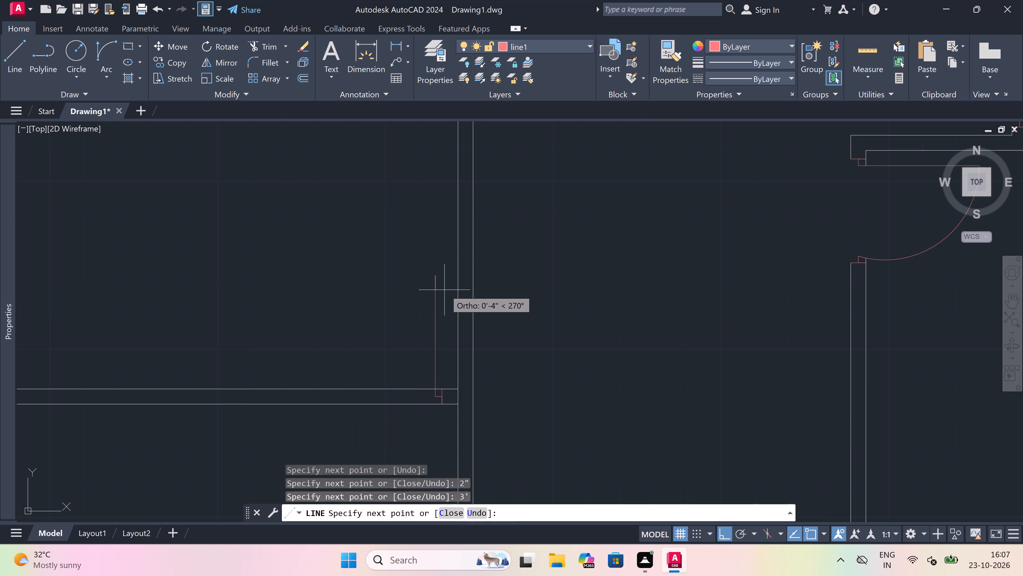
key(Escape)
Draw the opposite jamb line across the corridor's upper wall, with a 2" stop from its midpoint toward the 3' leaf.
key(space)
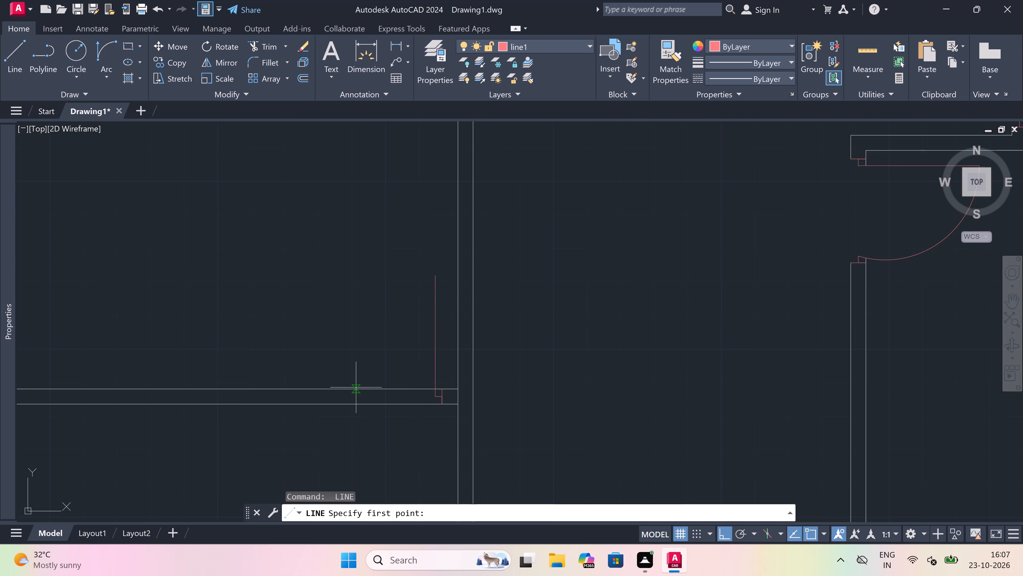
scroll(317, 397, up, 1)
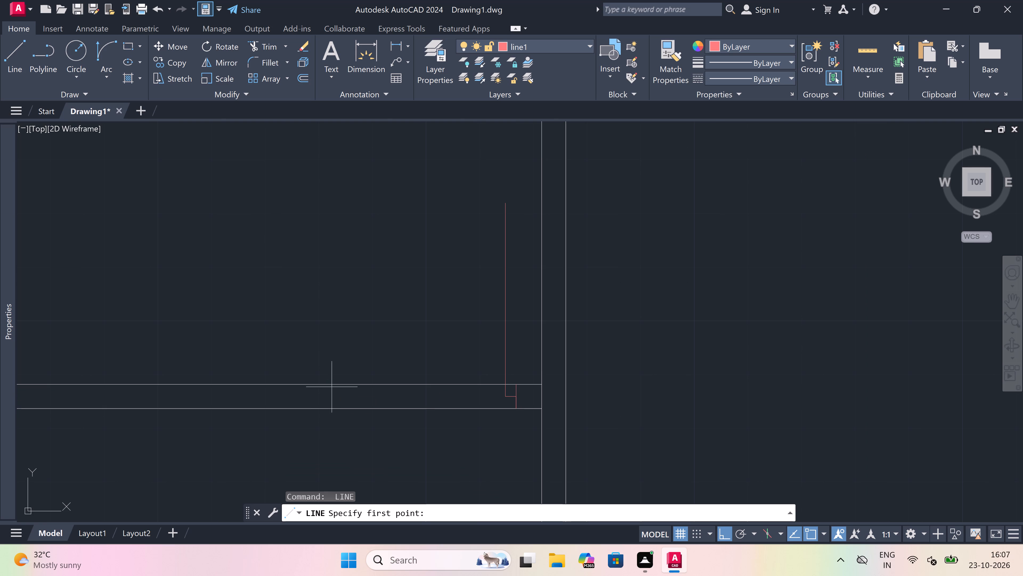
click(332, 383)
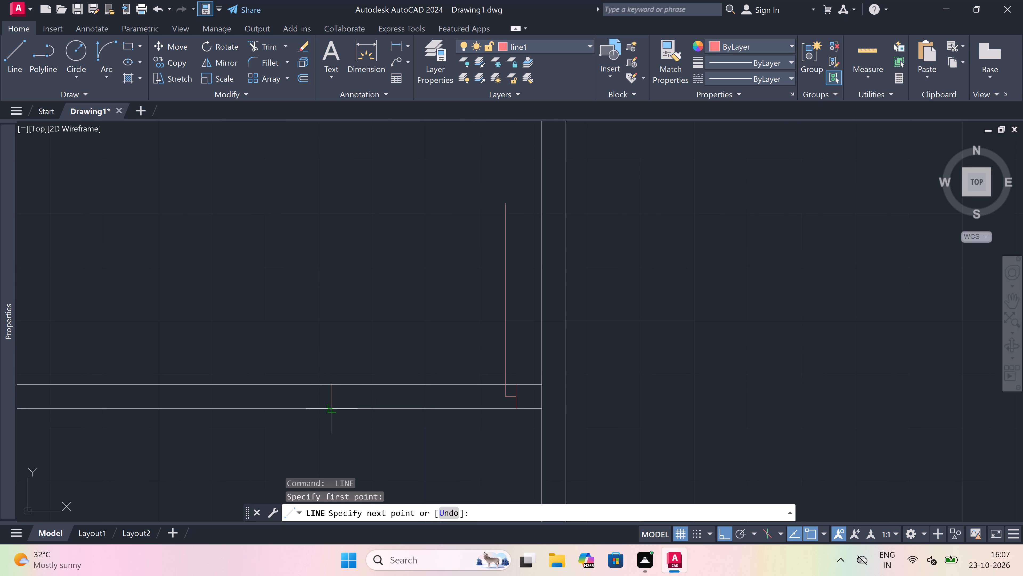
click(333, 407)
drag(334, 394, 338, 393)
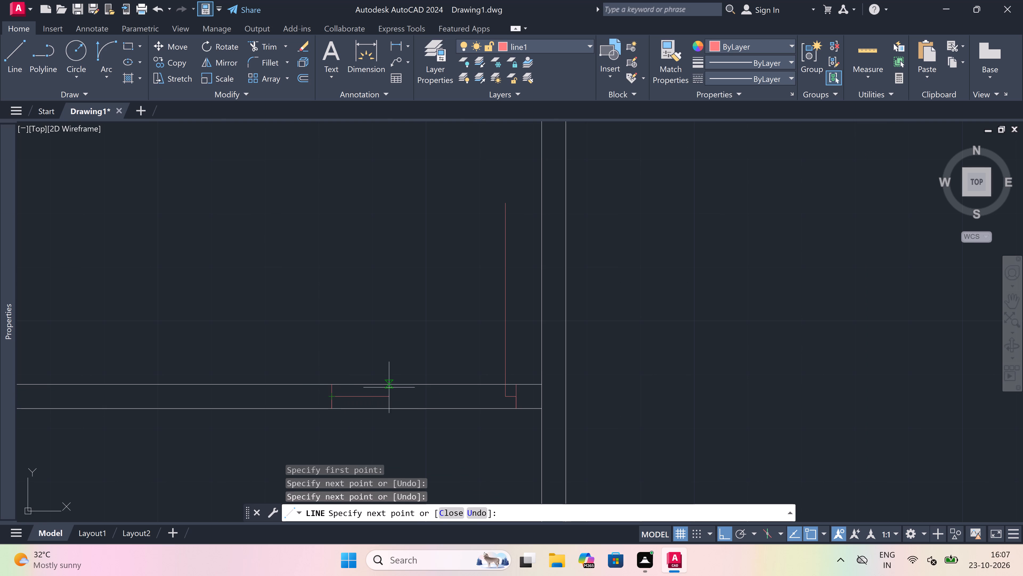
key(2)
text(")
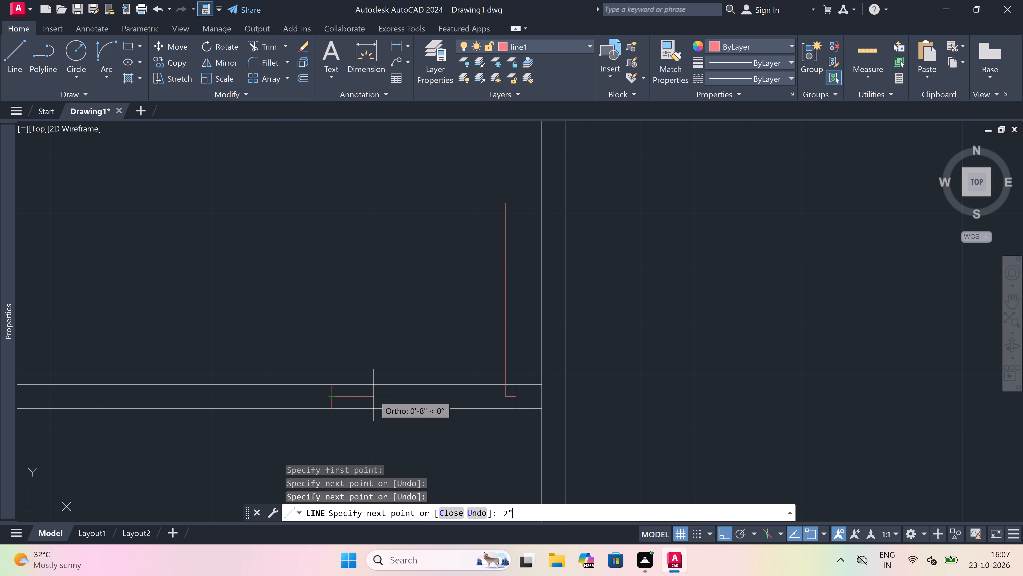
key(space)
key(Escape)
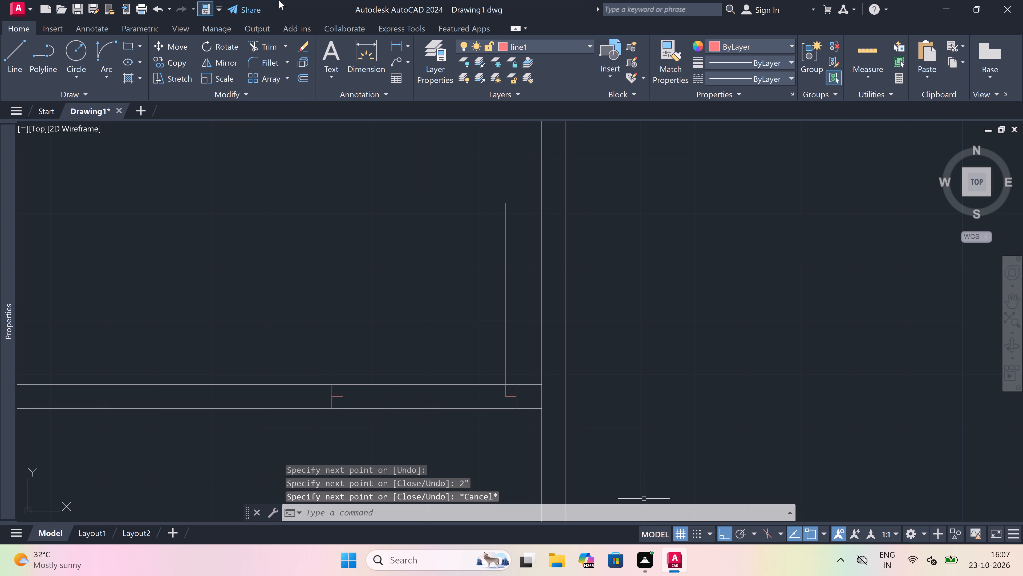
Draw the door swing arc from the free end of the hall's 3' leaf to the end of the opposite stop.
drag(107, 50, 113, 49)
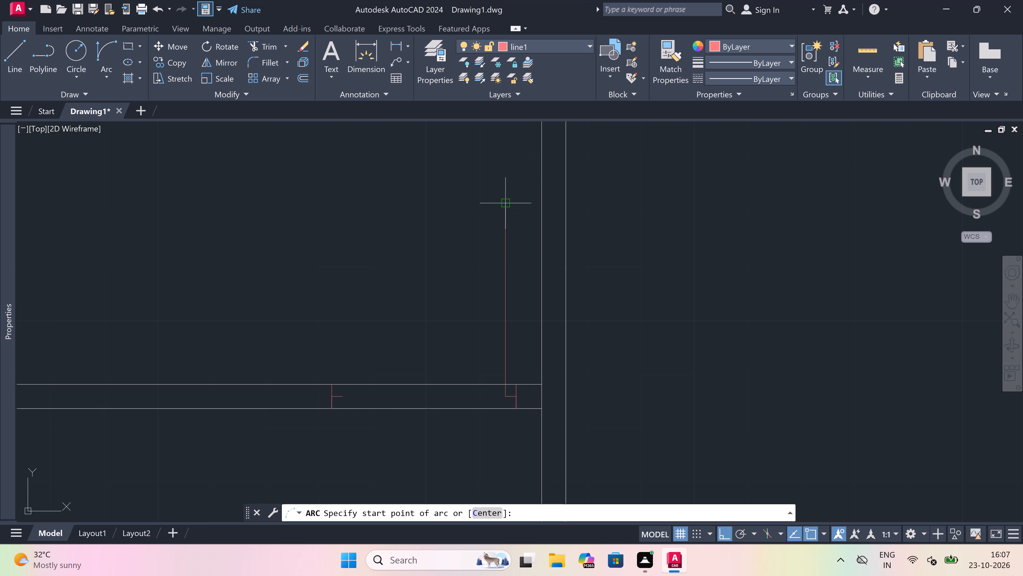
drag(504, 202, 502, 204)
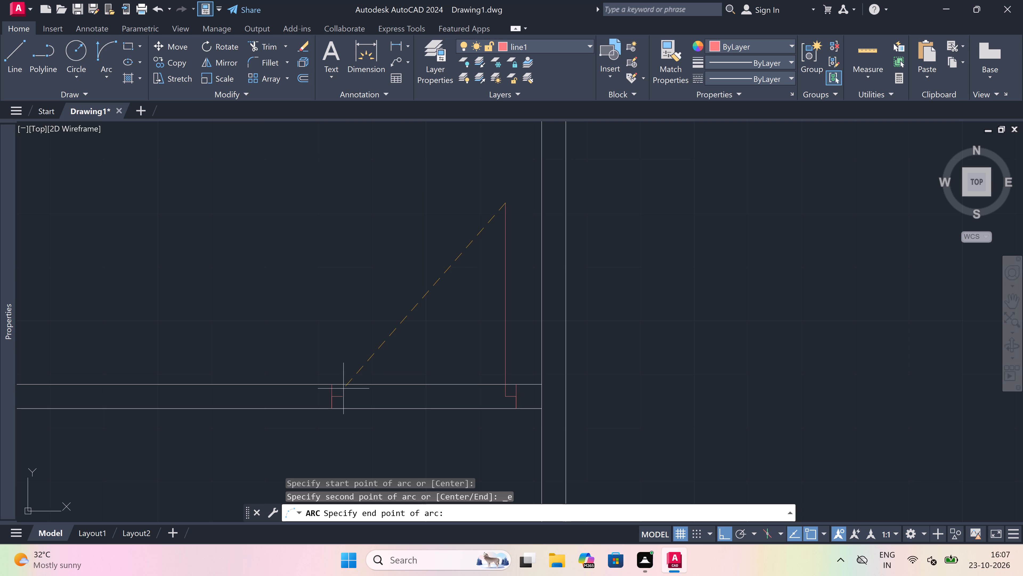
click(342, 391)
click(281, 256)
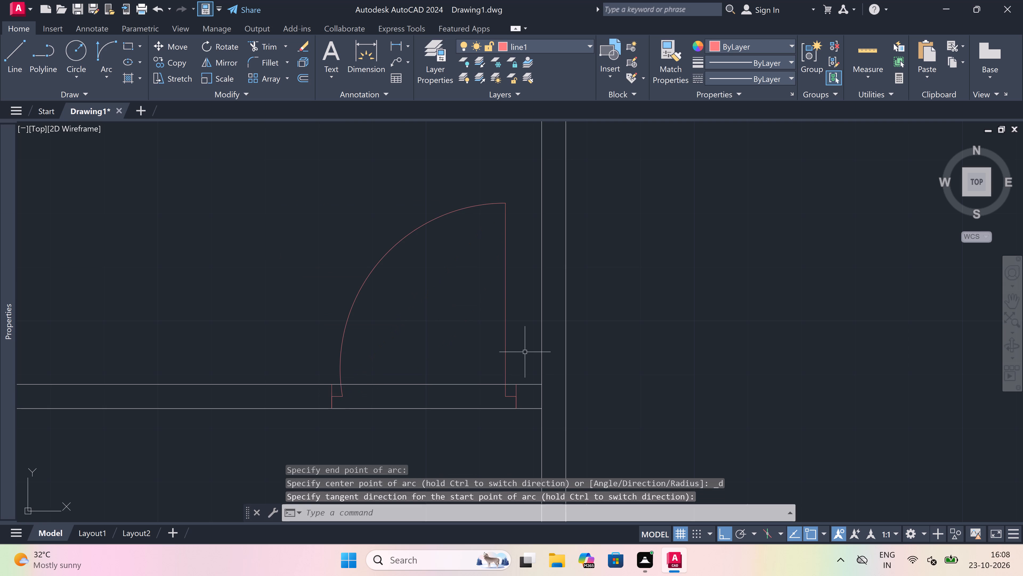
Trim both lines of the corridor's upper wall between the new jambs to open the hall doorway.
text(tr)
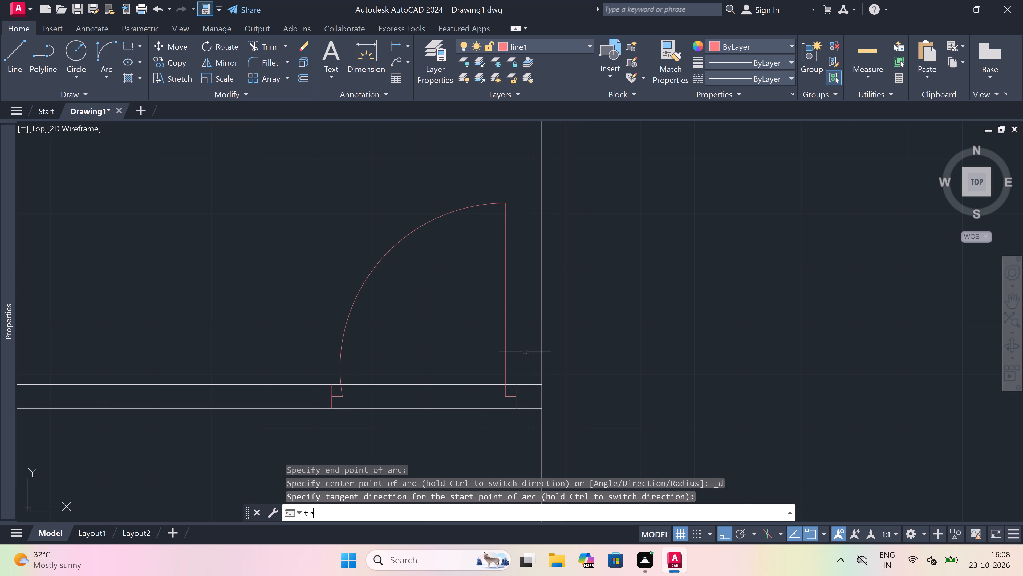
key(space)
scroll(454, 340, down, 3)
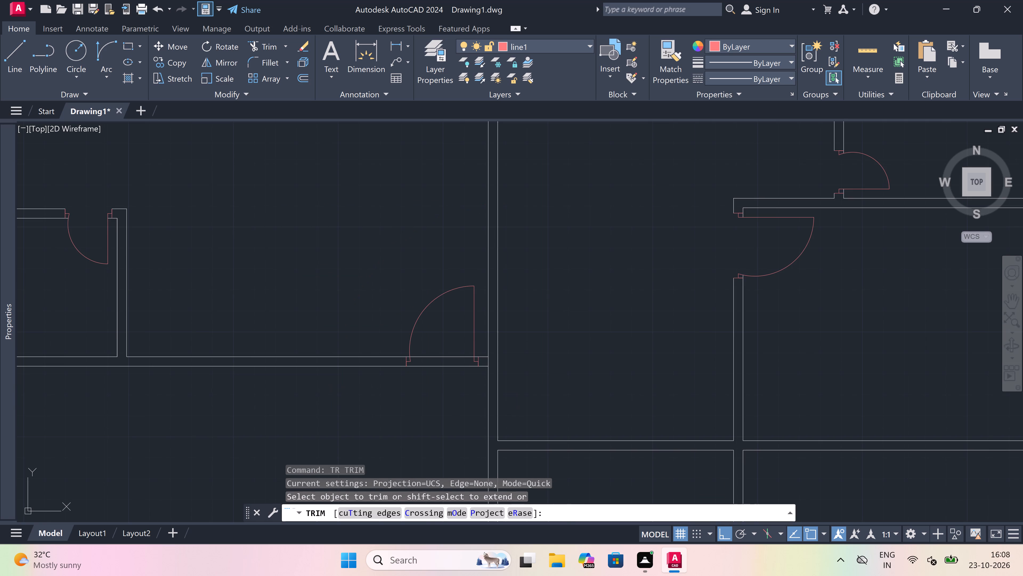
click(454, 339)
click(448, 420)
key(Escape)
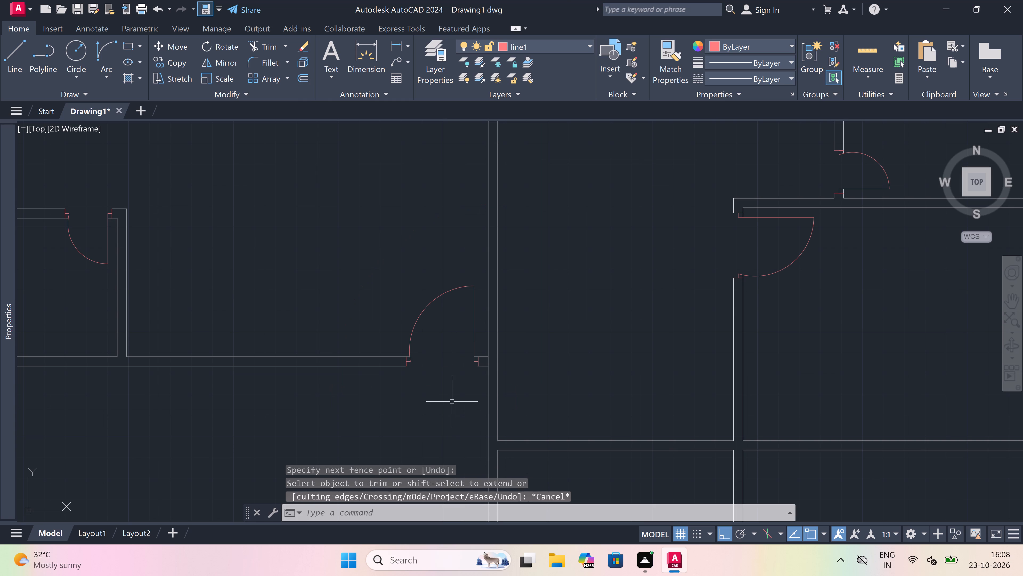
At the right end of the corridor's lower wall, draw a jamb line, a 2" stop from its midpoint, and a 3' leaf downward into the room below.
scroll(474, 343, down, 5)
scroll(466, 372, up, 3)
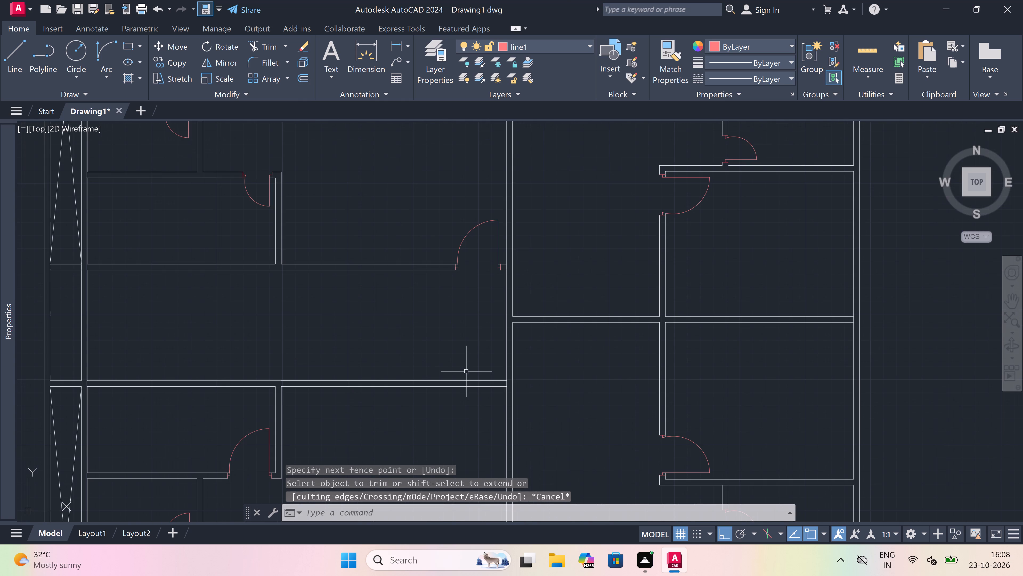
text(l)
key(space)
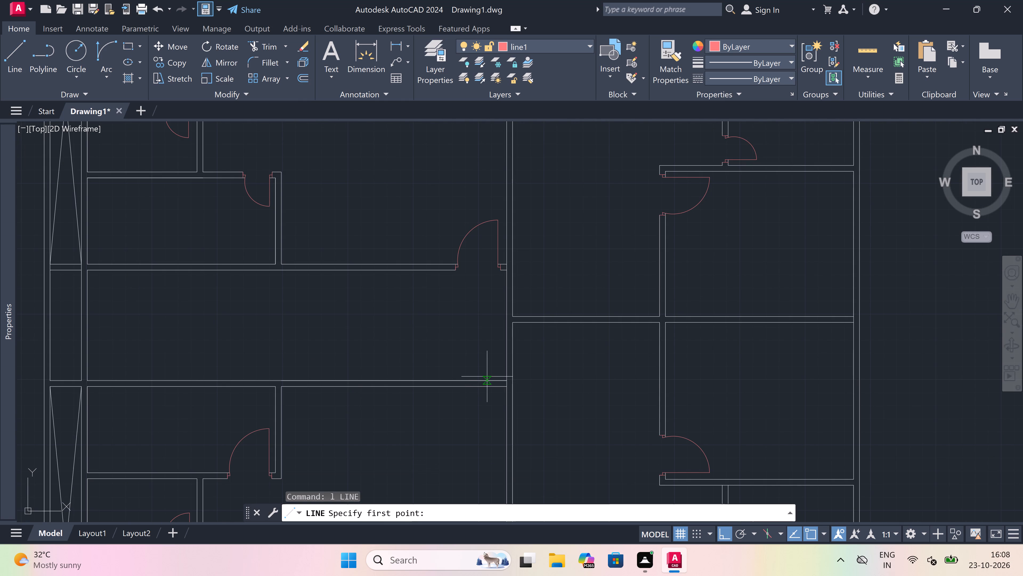
scroll(487, 377, down, 2)
scroll(494, 381, up, 4)
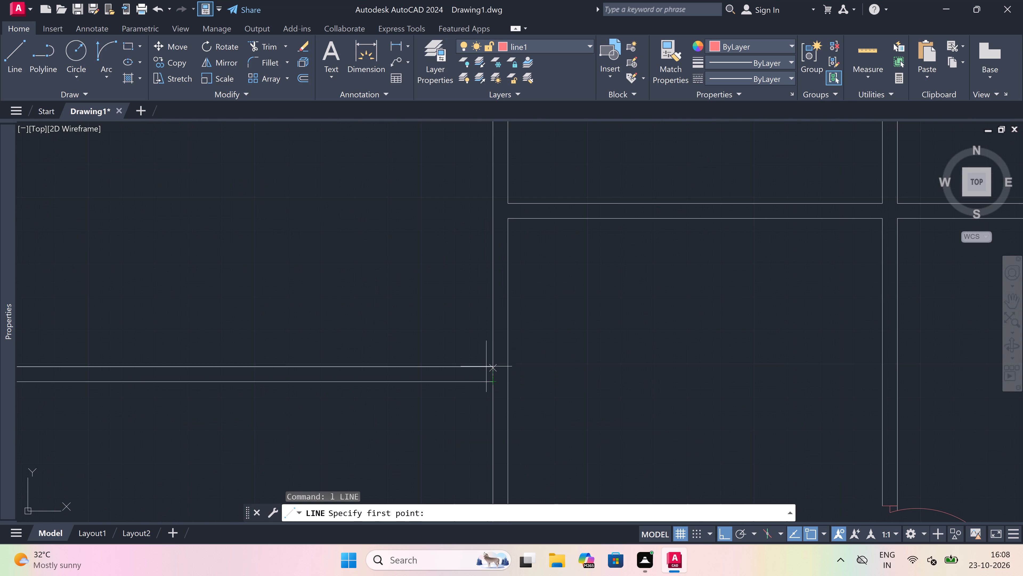
scroll(471, 363, down, 1)
scroll(471, 363, up, 2)
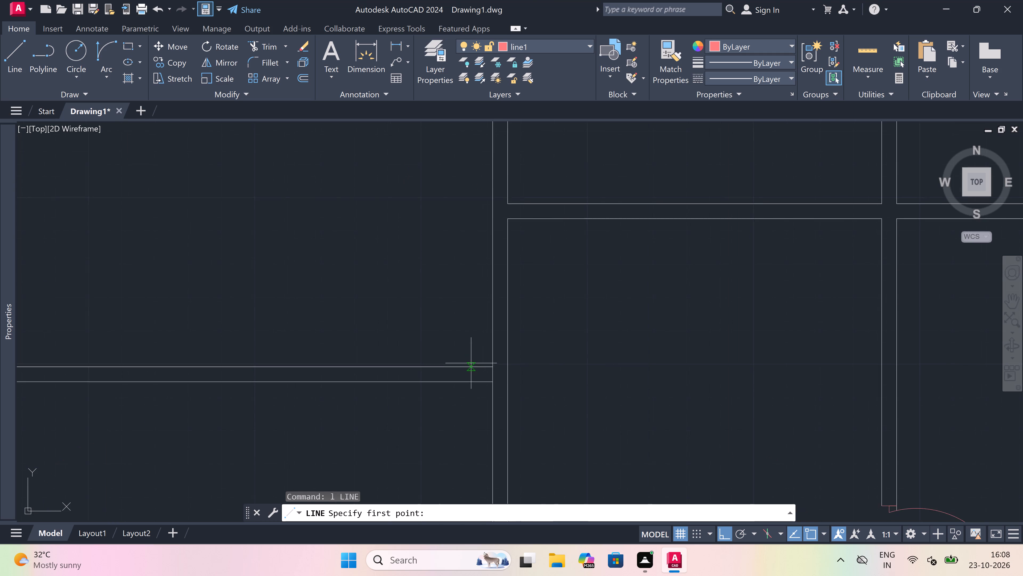
click(478, 368)
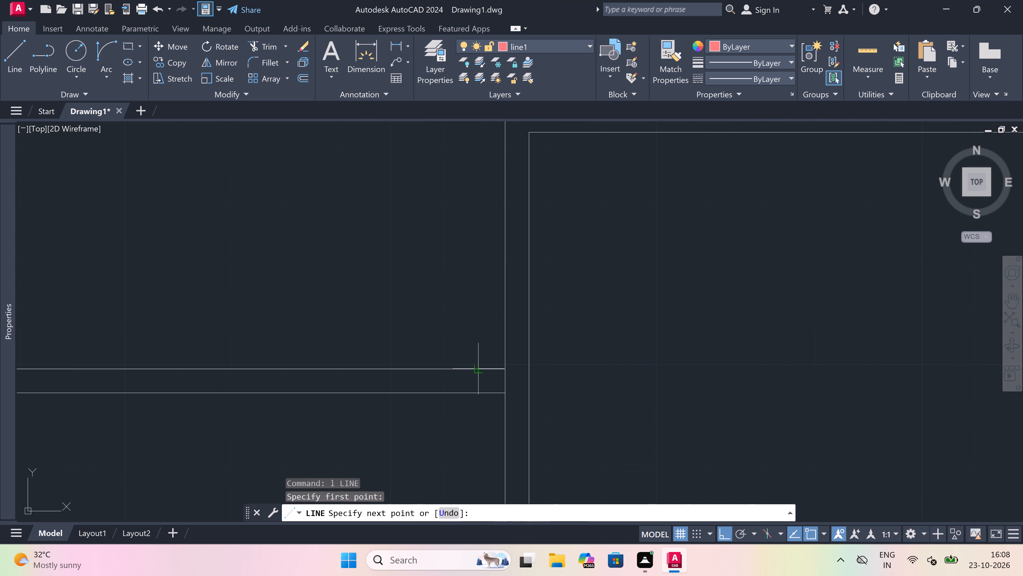
drag(482, 394, 481, 391)
click(477, 378)
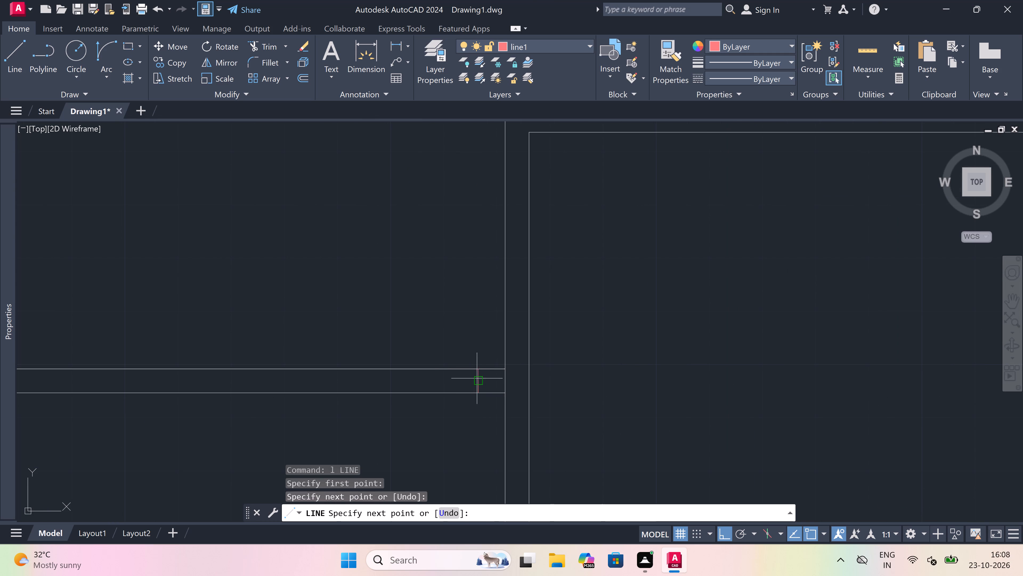
text(2")
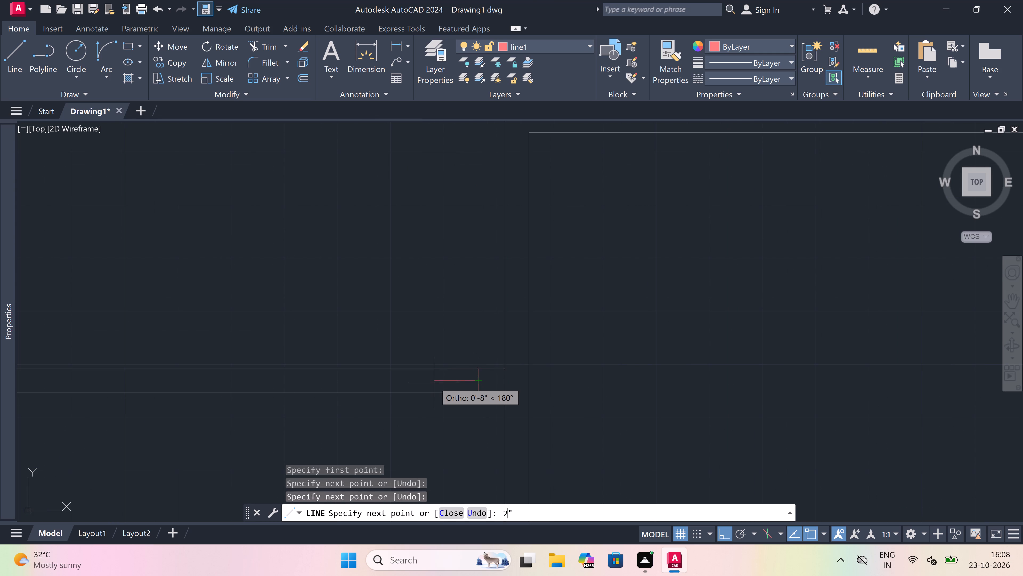
key(space)
text(3')
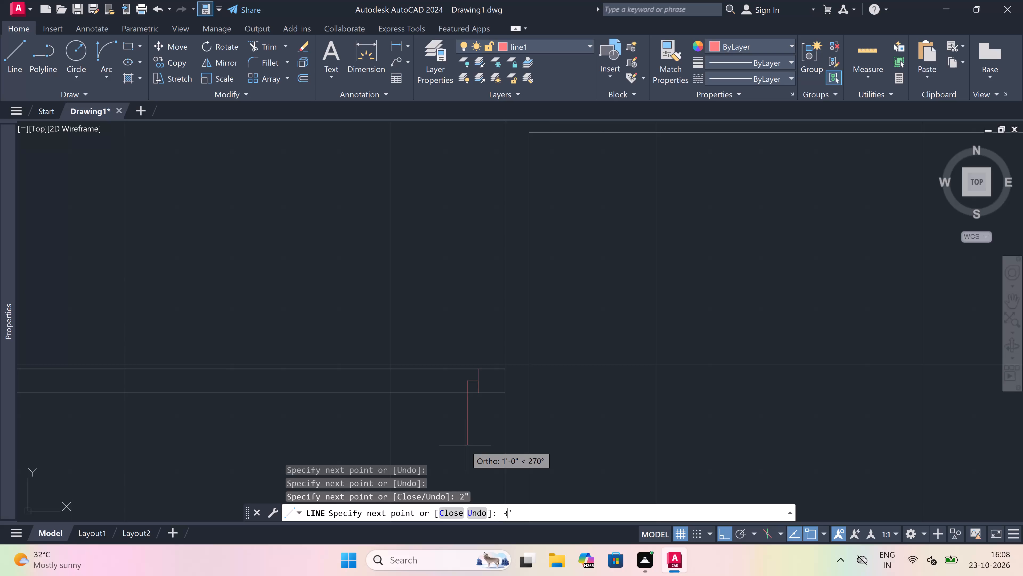
key(space)
key(Escape)
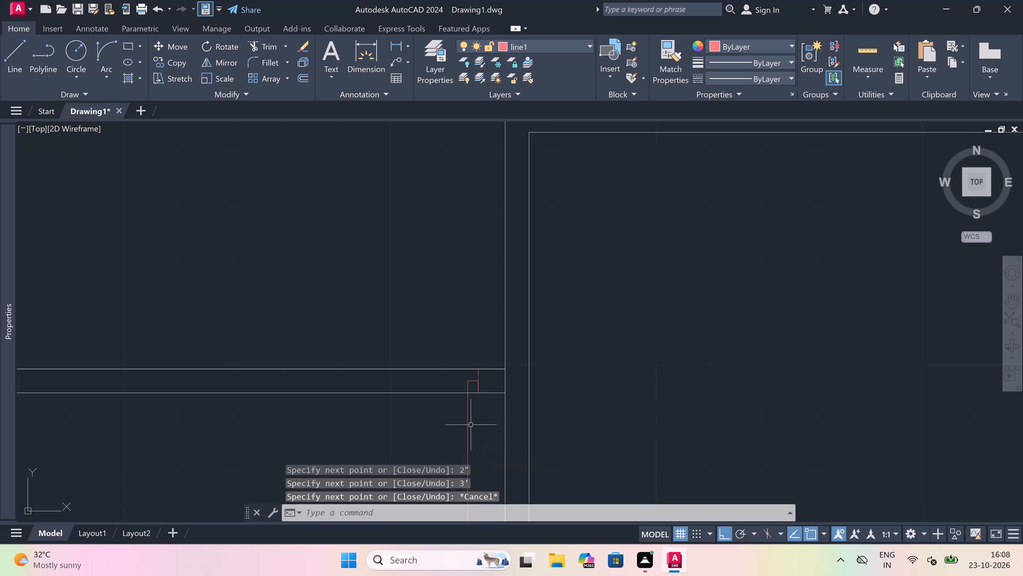
Draw the opposite jamb line across the corridor's lower wall, with a 2" stop from its midpoint toward the 3' leaf.
key(space)
scroll(493, 351, down, 2)
scroll(423, 358, up, 1)
scroll(429, 358, down, 1)
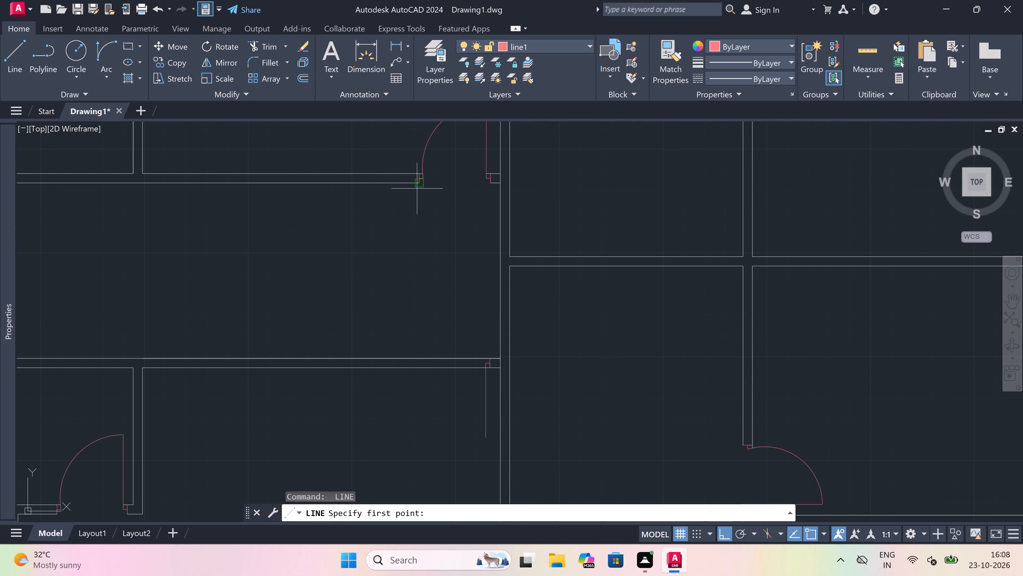
click(423, 357)
scroll(423, 357, up, 2)
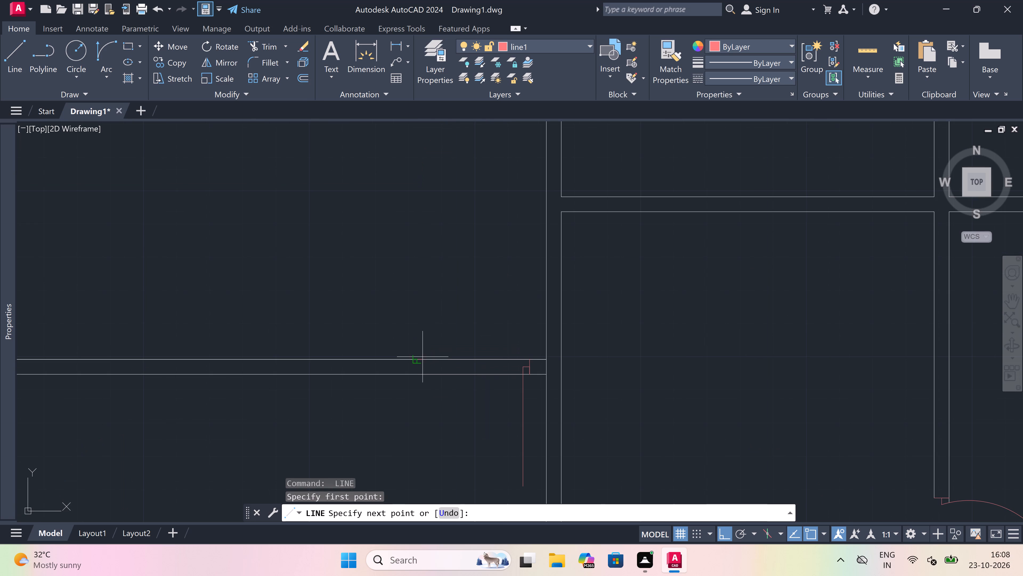
click(417, 374)
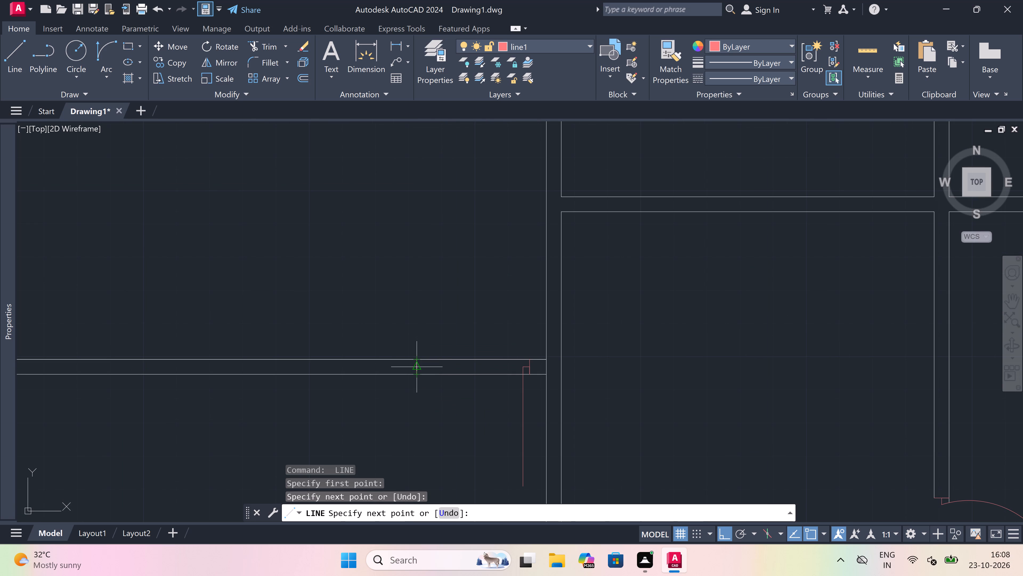
click(419, 369)
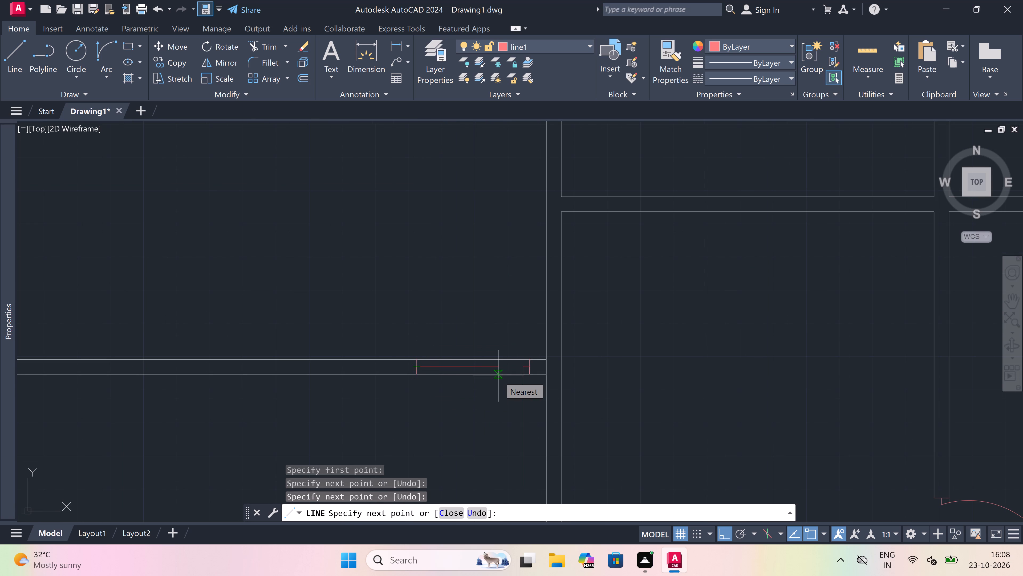
text(2")
key(space)
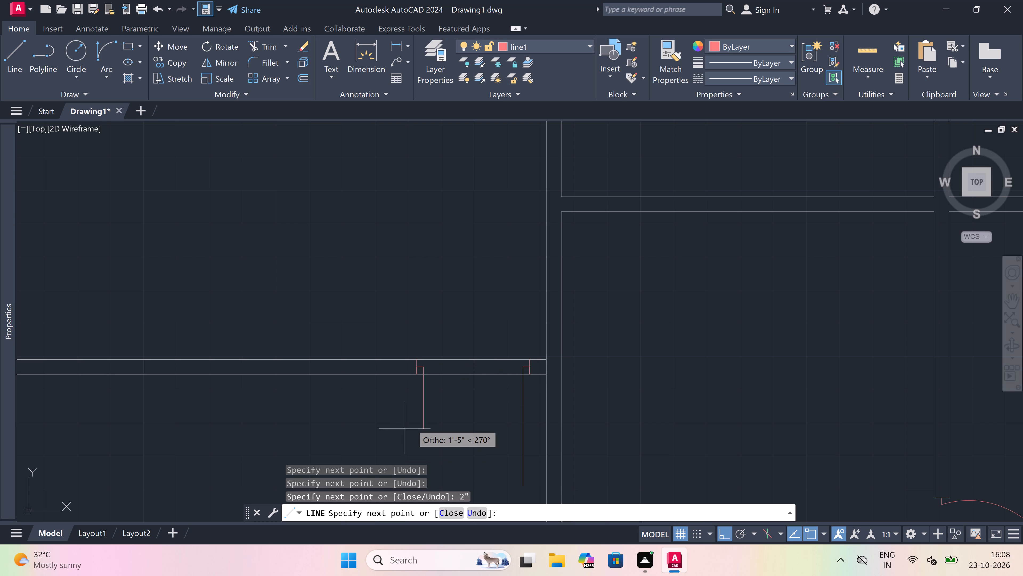
key(Escape)
Draw the door swing arc from the free end of the lower 3' leaf to the end of the opposite stop.
scroll(450, 325, down, 2)
scroll(458, 369, up, 1)
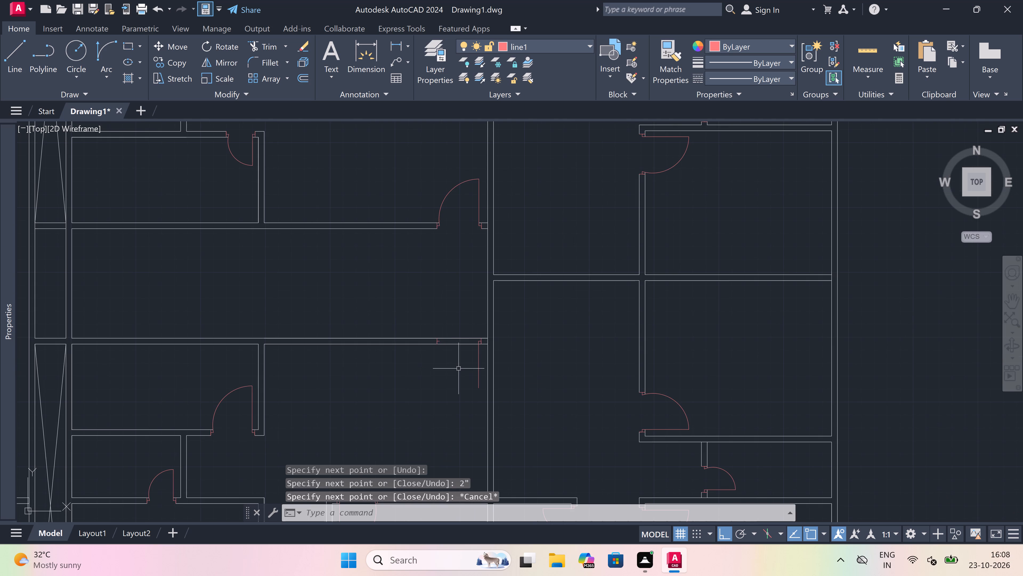
scroll(458, 368, up, 2)
click(108, 43)
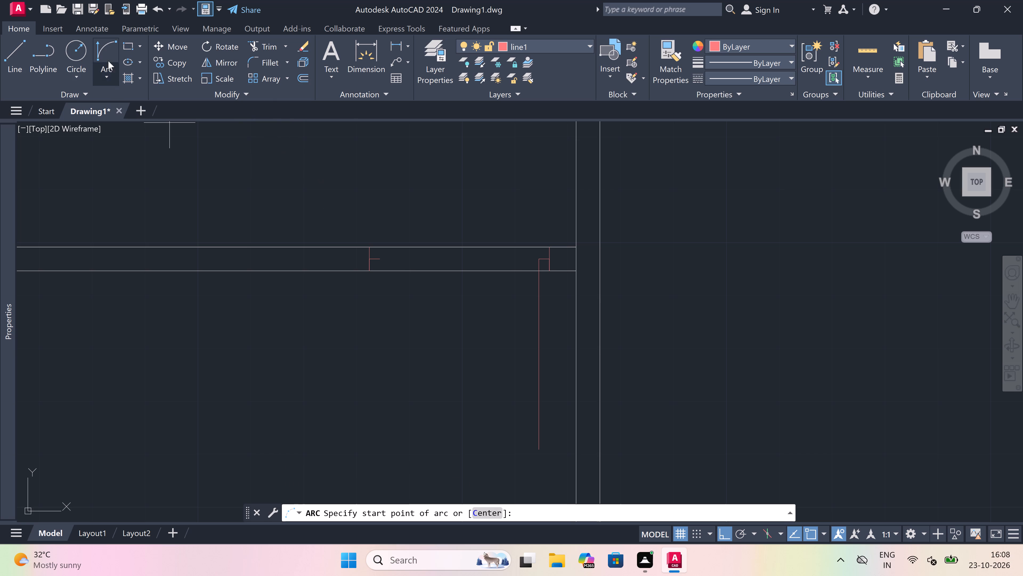
click(108, 49)
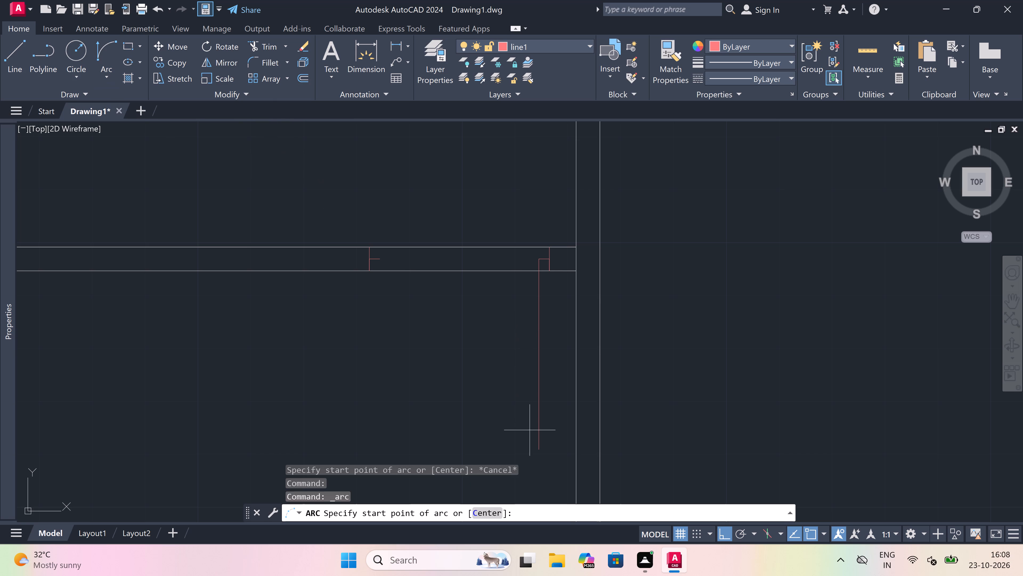
drag(537, 450, 531, 433)
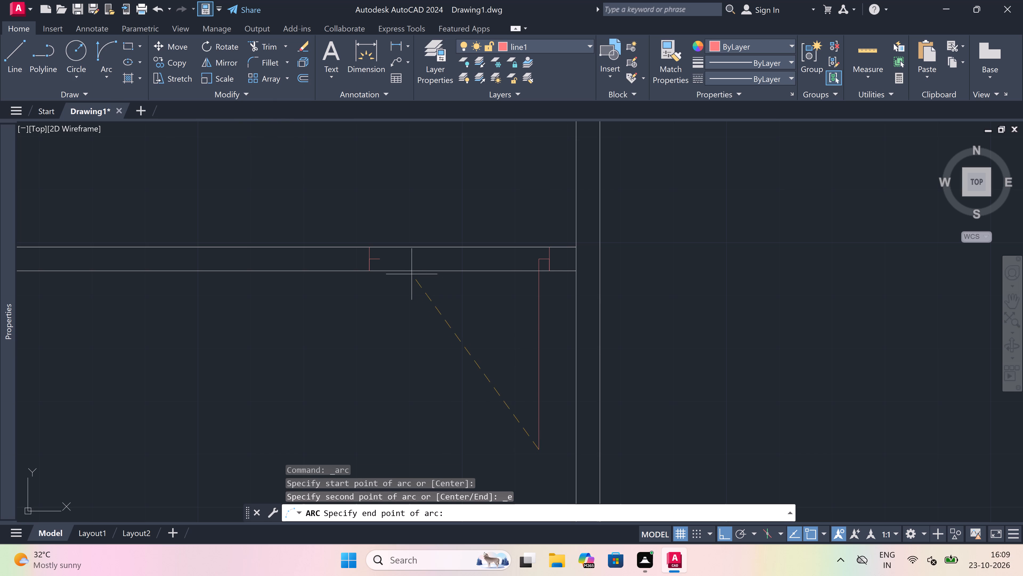
click(379, 259)
click(328, 345)
Trim both lines of the corridor's lower wall between the new jambs to open the doorway.
text(tr)
key(space)
click(489, 224)
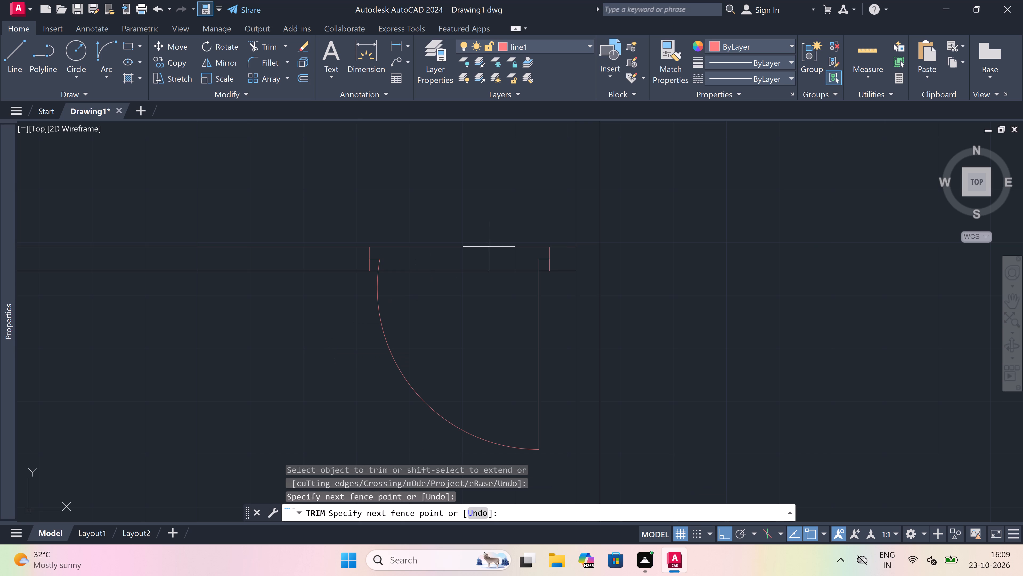
click(488, 357)
Trim the corridor end wall's inner line where the lower and upper corridor walls meet it, opening both wall junctions.
click(575, 262)
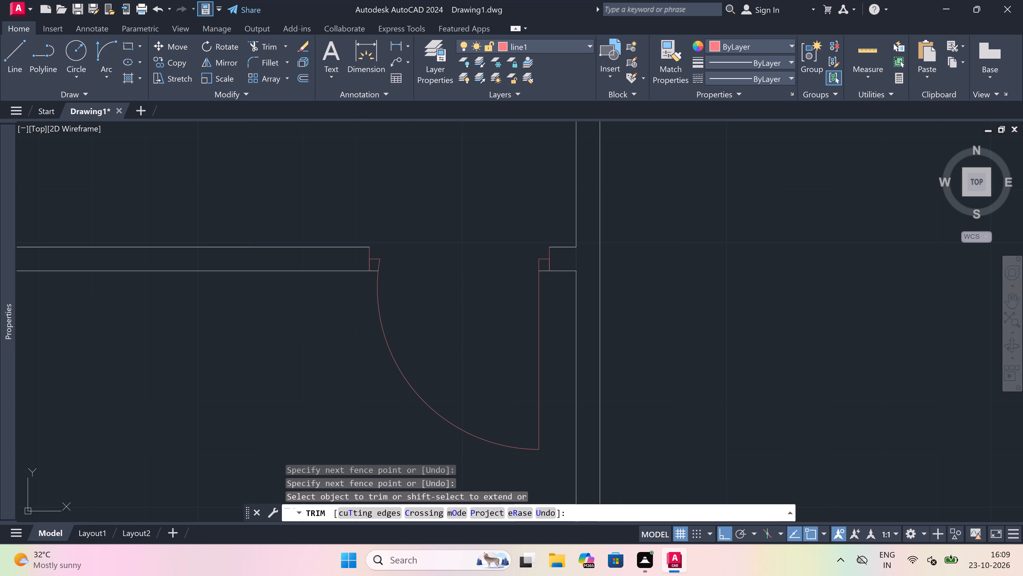
scroll(484, 358, down, 4)
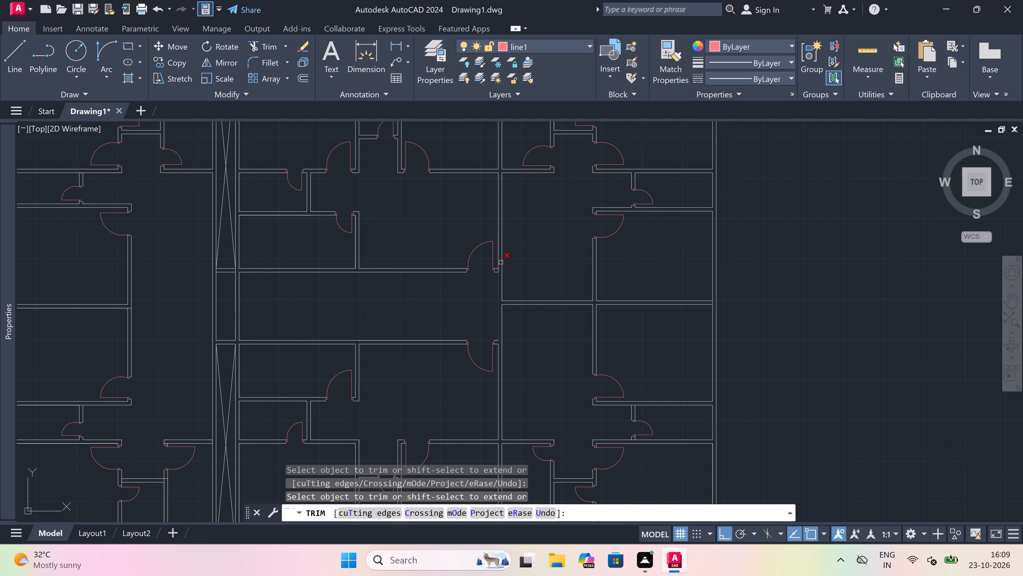
scroll(501, 261, up, 2)
scroll(497, 290, up, 2)
scroll(476, 265, up, 1)
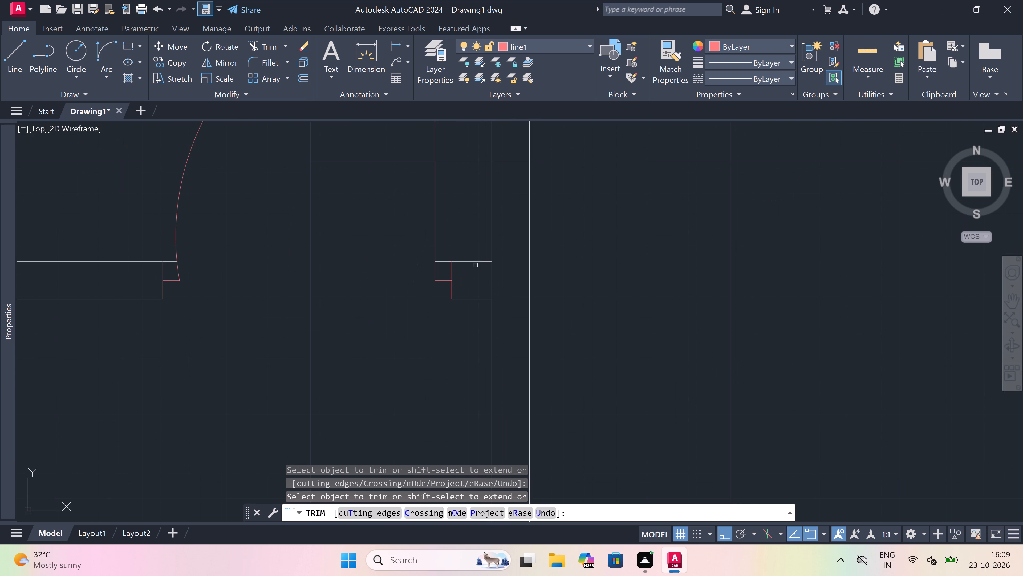
click(489, 277)
click(500, 278)
key(Escape)
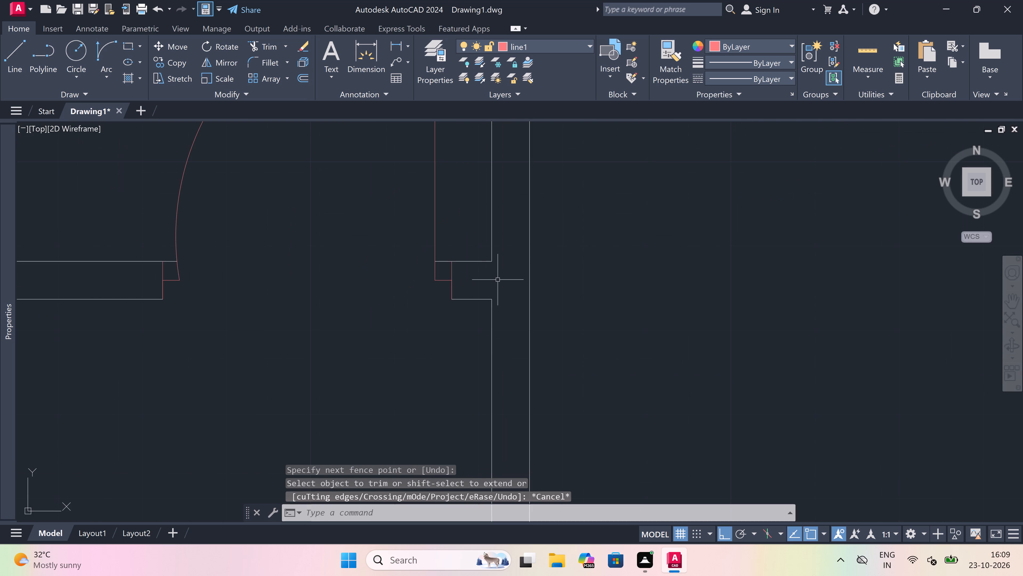
On the corridor's right end wall, just above the partition, draw a jamb line, a 2" stop upward from its midpoint, and a 3' leaf rightward.
scroll(498, 280, down, 4)
scroll(504, 321, up, 3)
scroll(504, 321, down, 4)
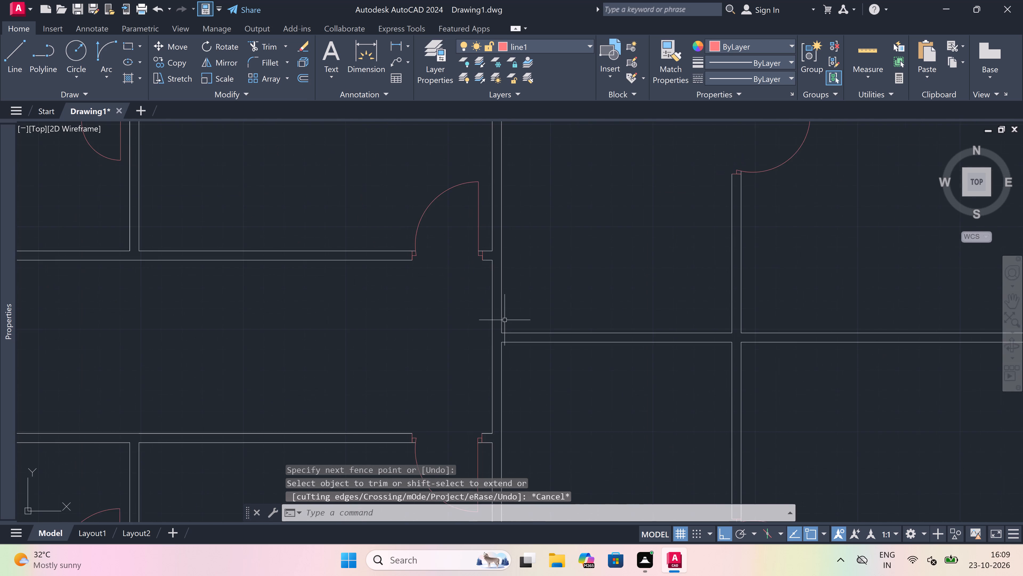
scroll(503, 301, up, 5)
scroll(502, 301, down, 1)
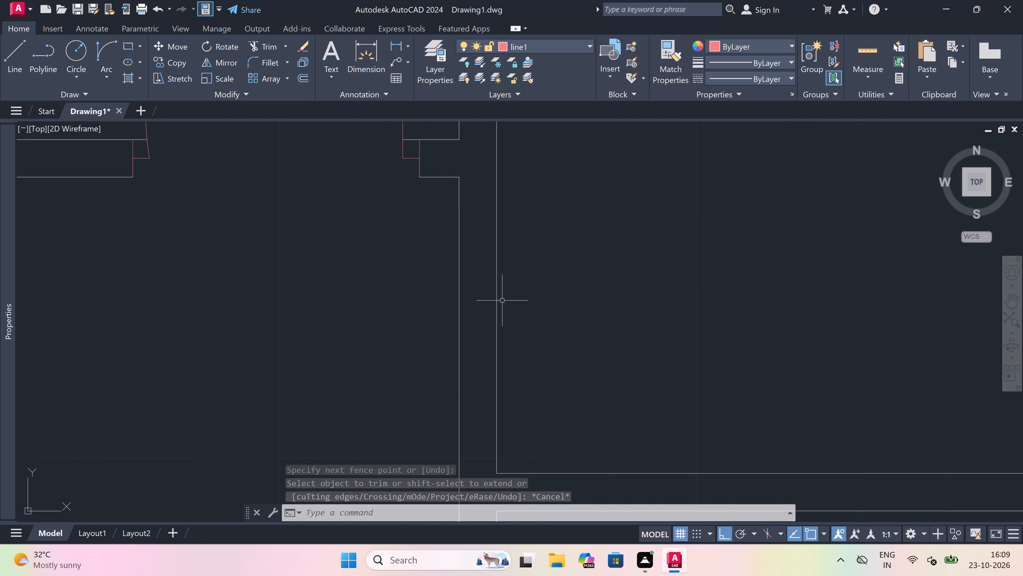
key(l)
key(space)
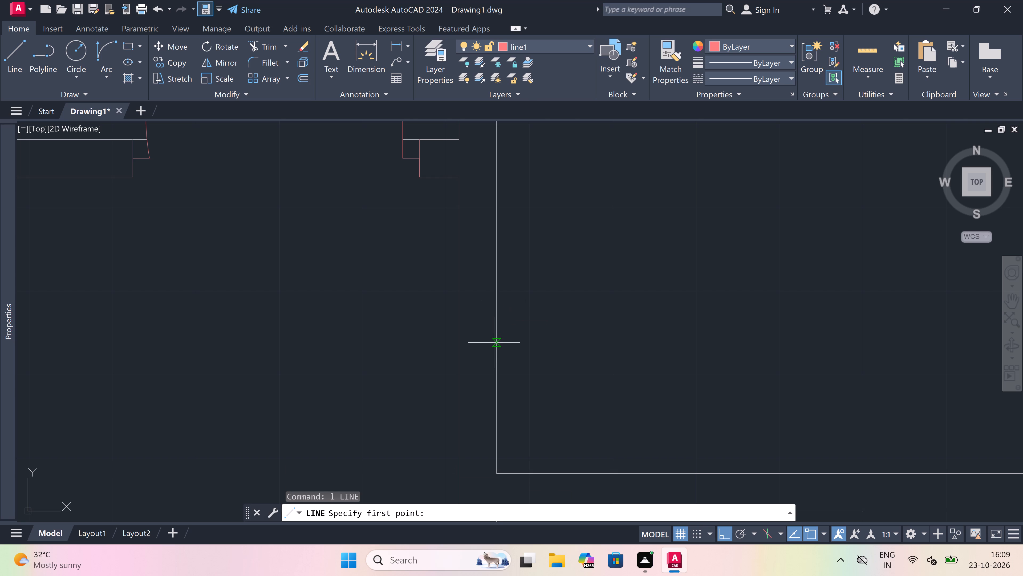
scroll(496, 357, down, 3)
scroll(502, 398, up, 2)
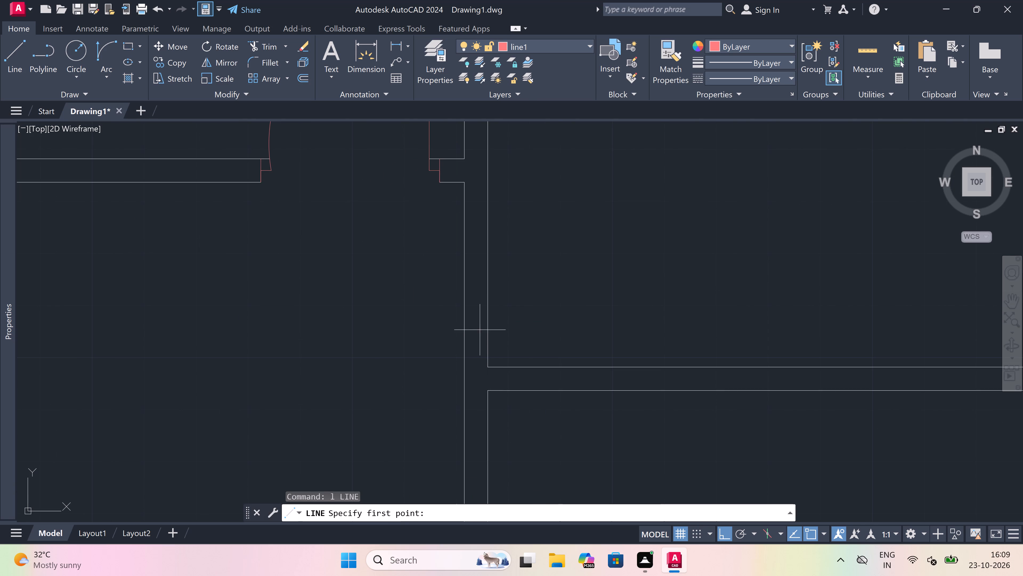
click(489, 348)
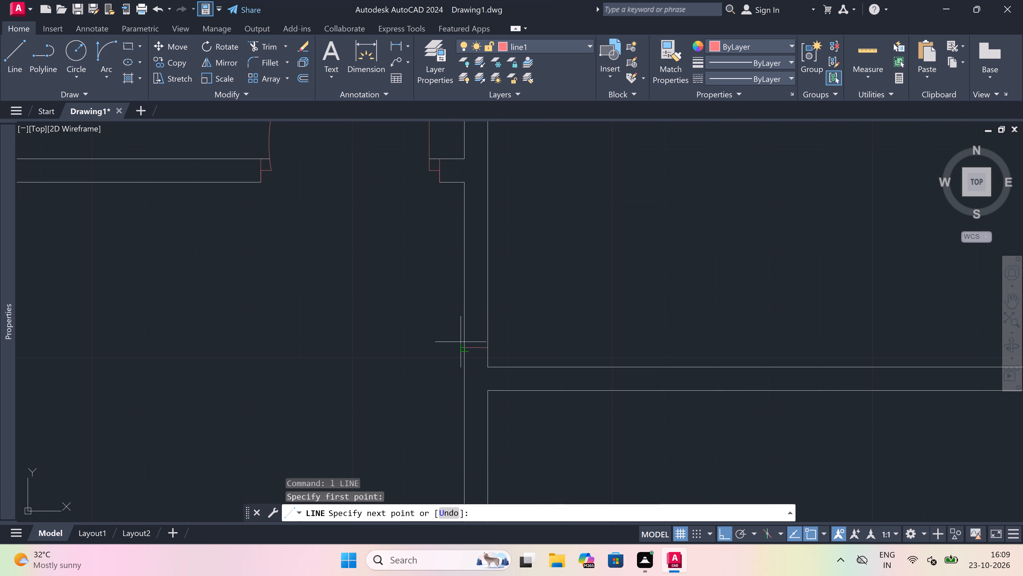
click(466, 344)
drag(478, 348, 483, 326)
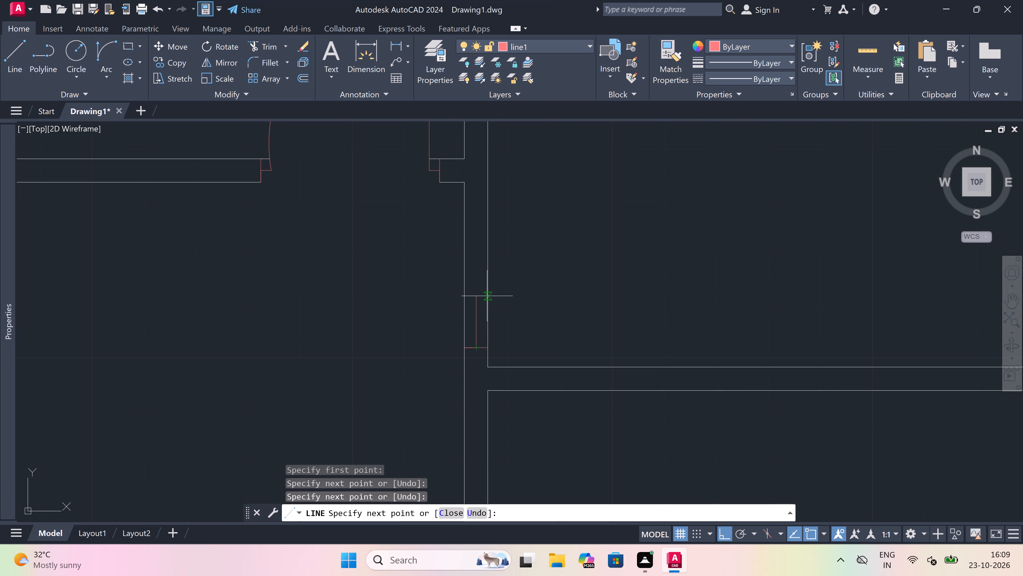
text(2")
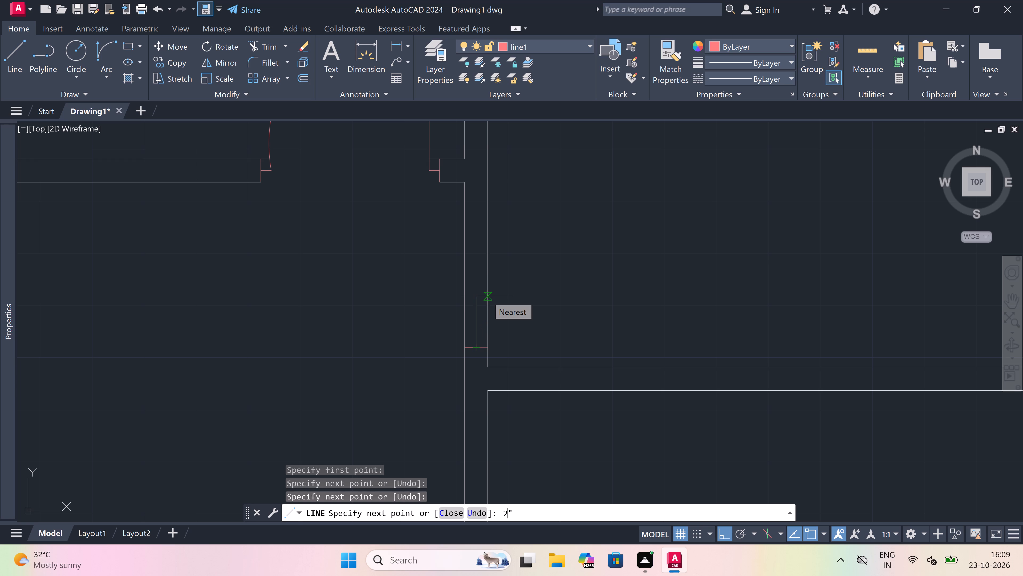
key(space)
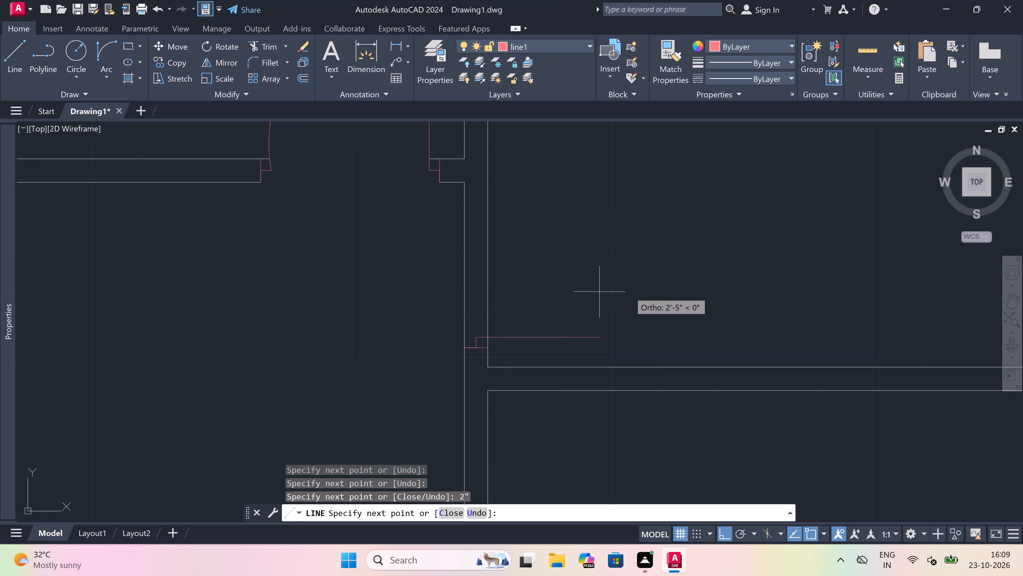
text(3')
key(space)
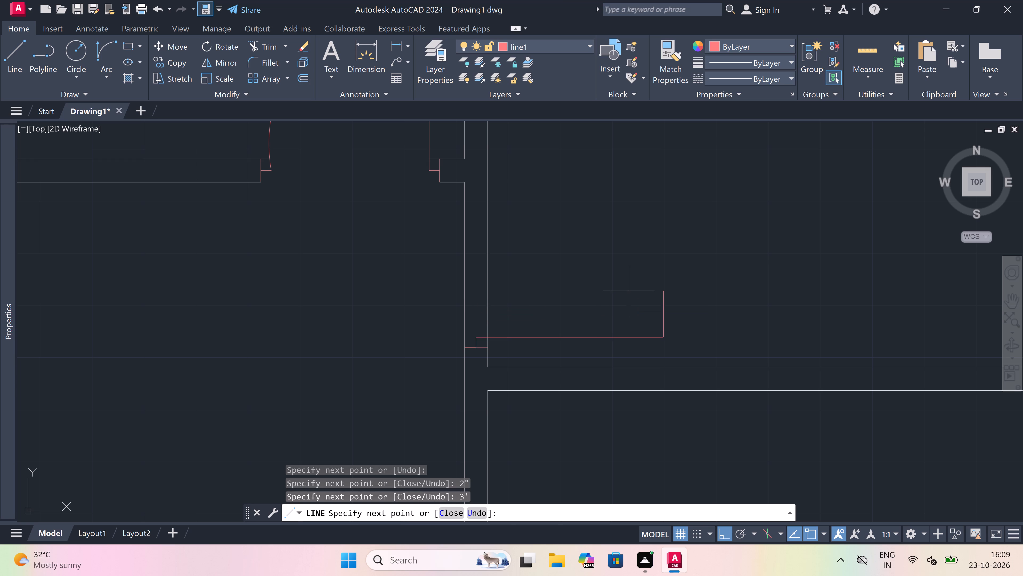
key(Escape)
Draw the opposite jamb line across the end wall just below the corridor's upper wall, with a 2" stop downward from its midpoint.
key(space)
scroll(501, 253, down, 2)
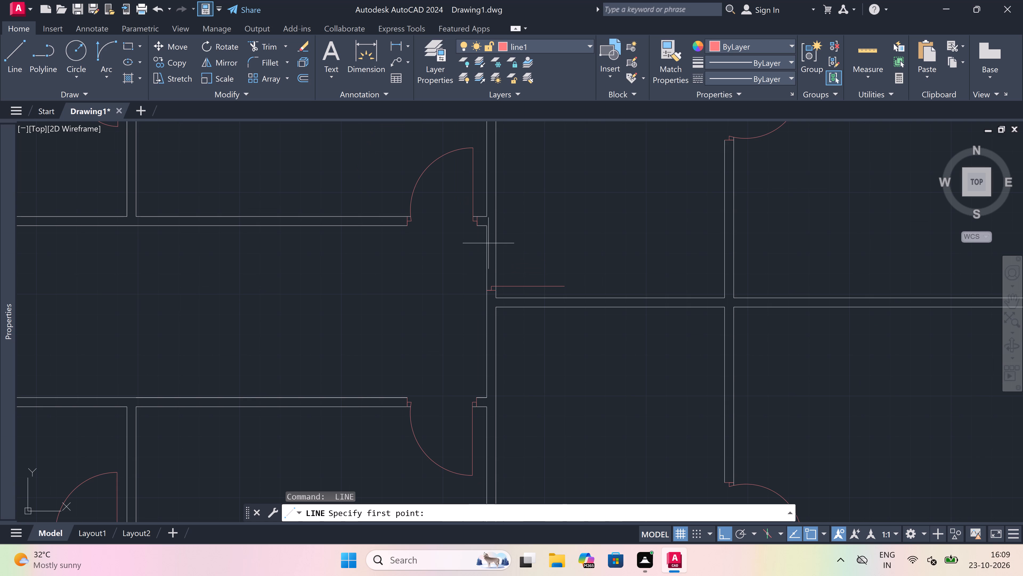
scroll(485, 238, up, 2)
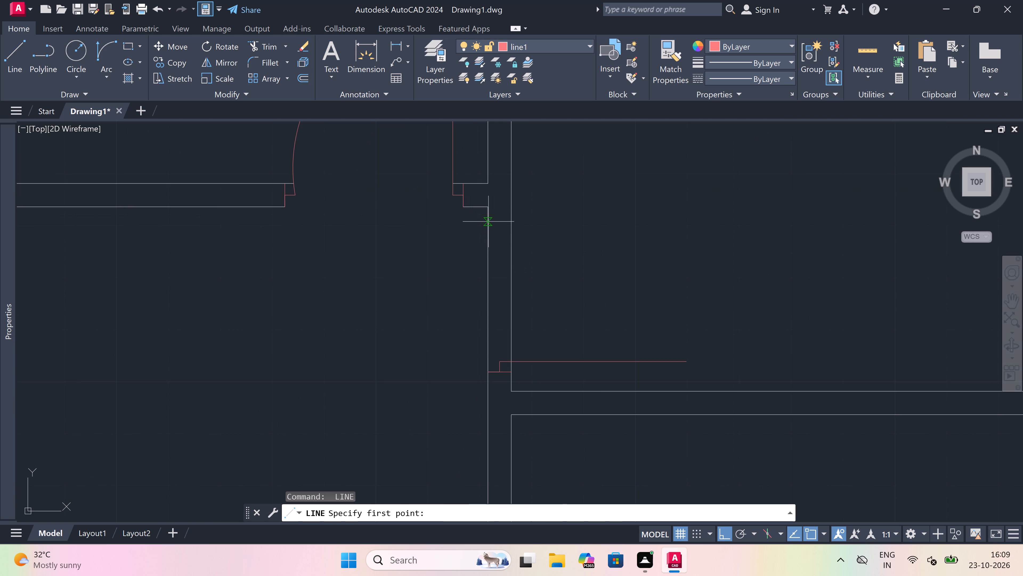
click(488, 221)
click(509, 220)
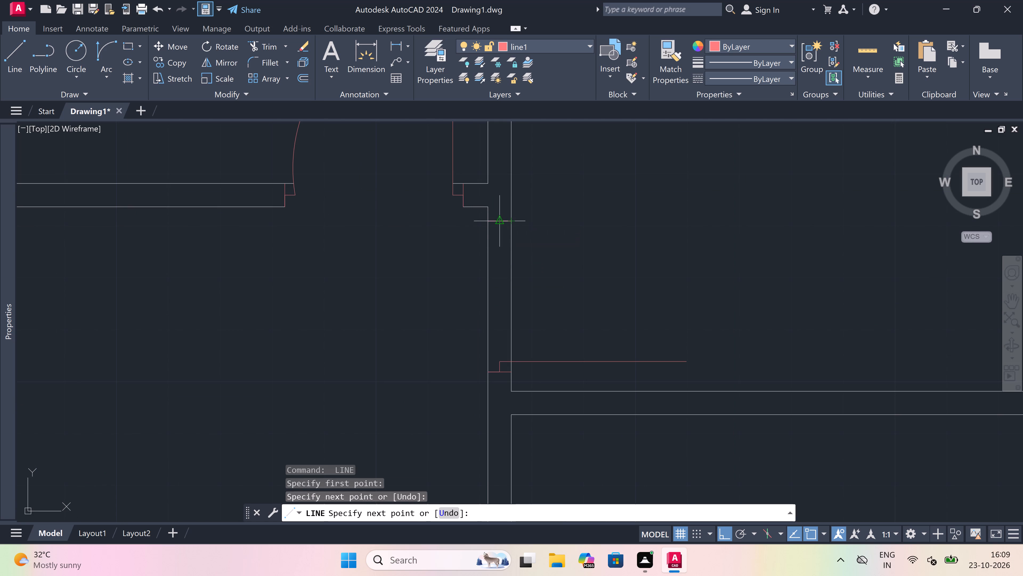
click(499, 219)
key(2)
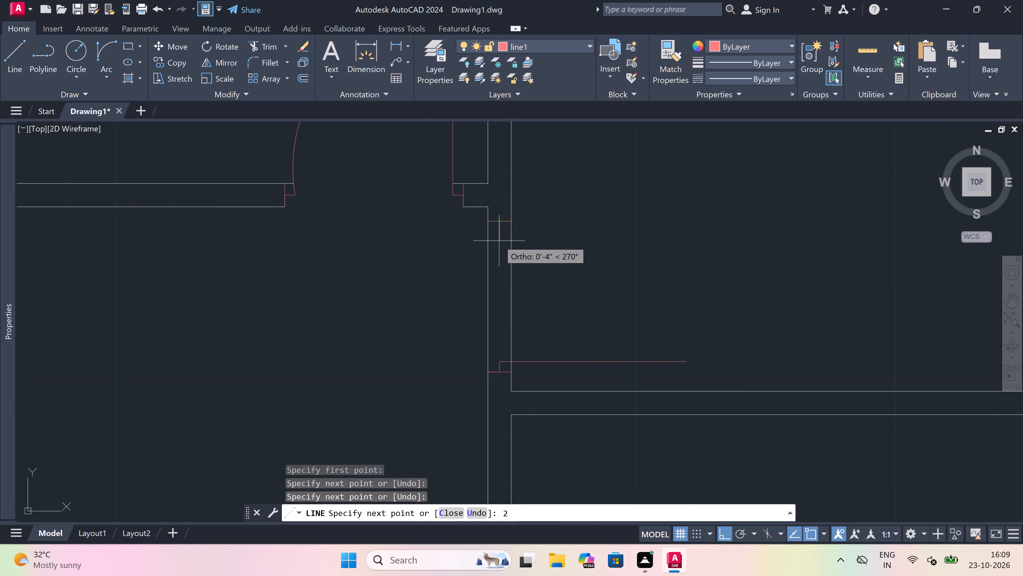
text(")
key(space)
key(Escape)
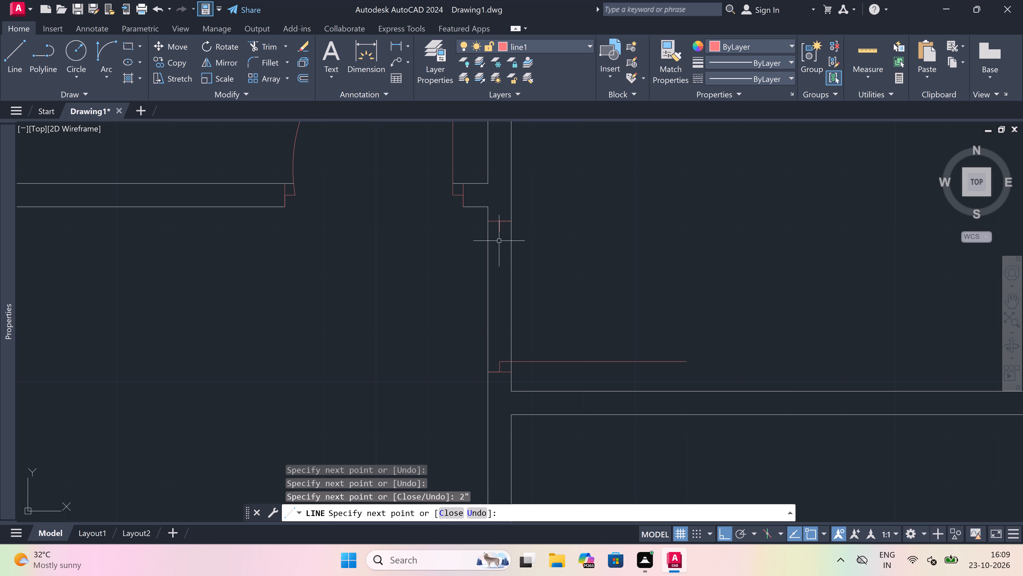
Draw the door swing arc from the free end of the end wall's 3' leaf to the end of the upper stop.
drag(111, 43, 113, 43)
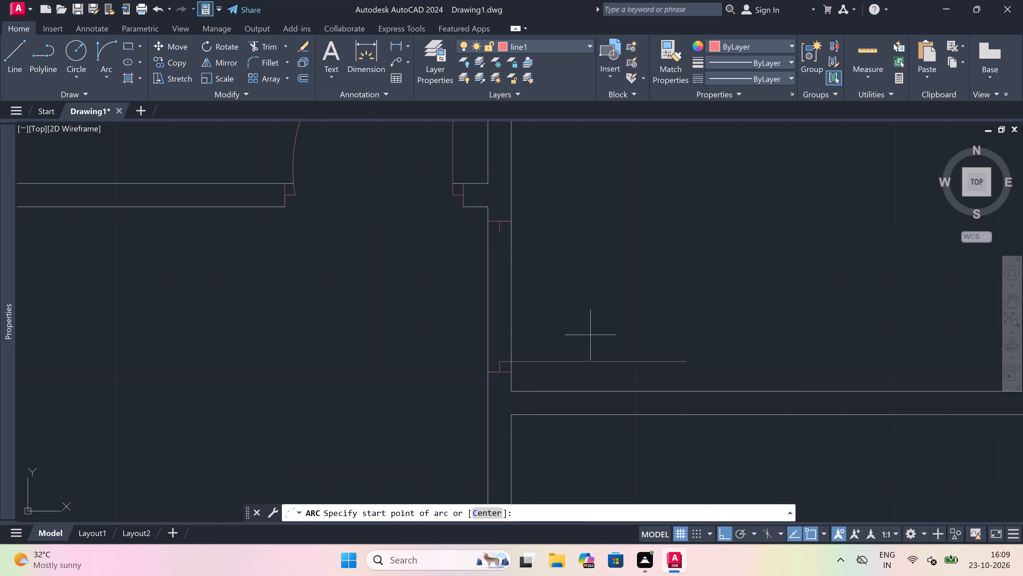
scroll(591, 294, up, 2)
scroll(653, 367, down, 2)
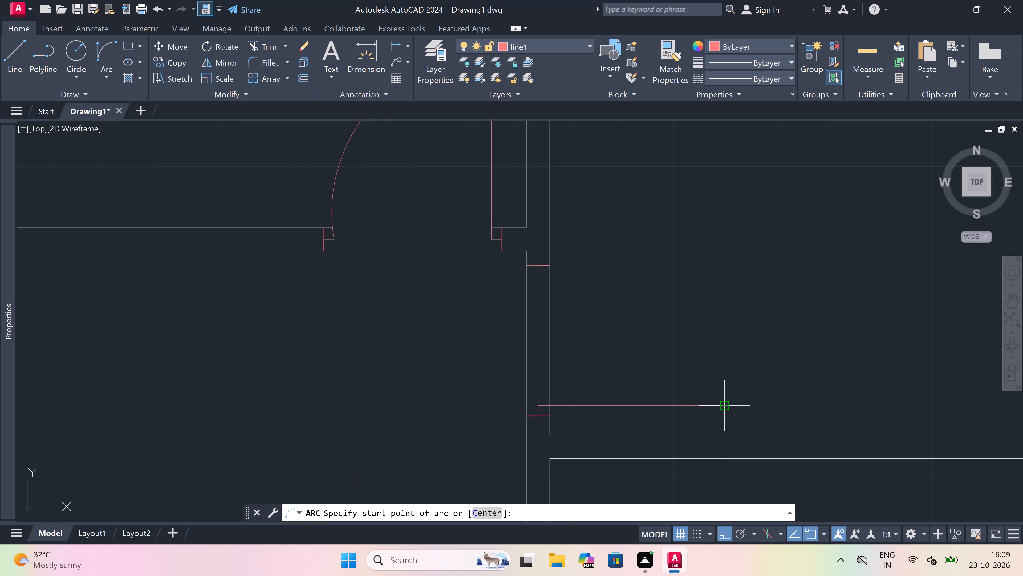
click(724, 408)
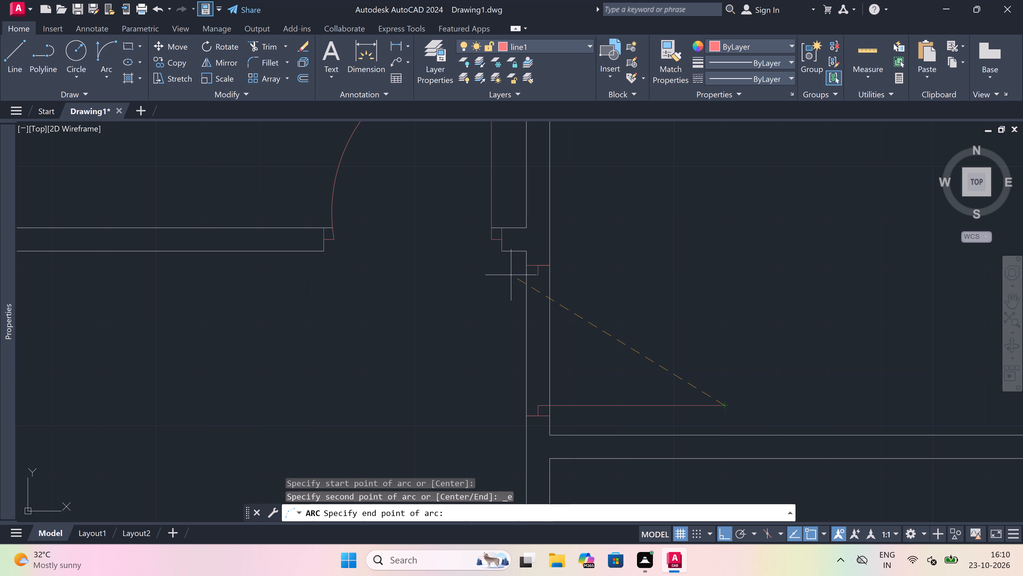
click(536, 277)
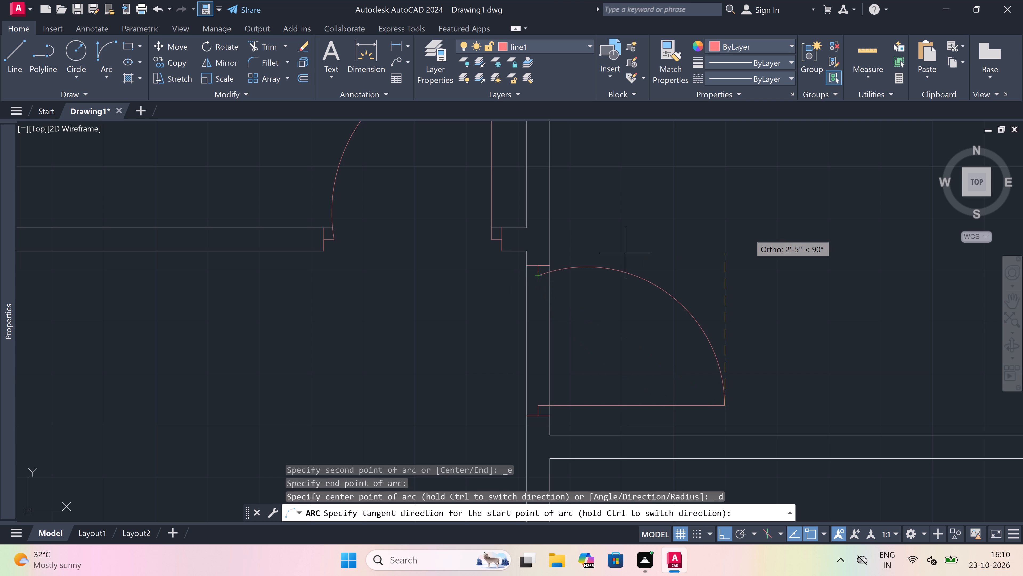
click(753, 231)
Trim both lines of the corridor's end wall between the new jambs to open the doorway.
key(t)
key(r)
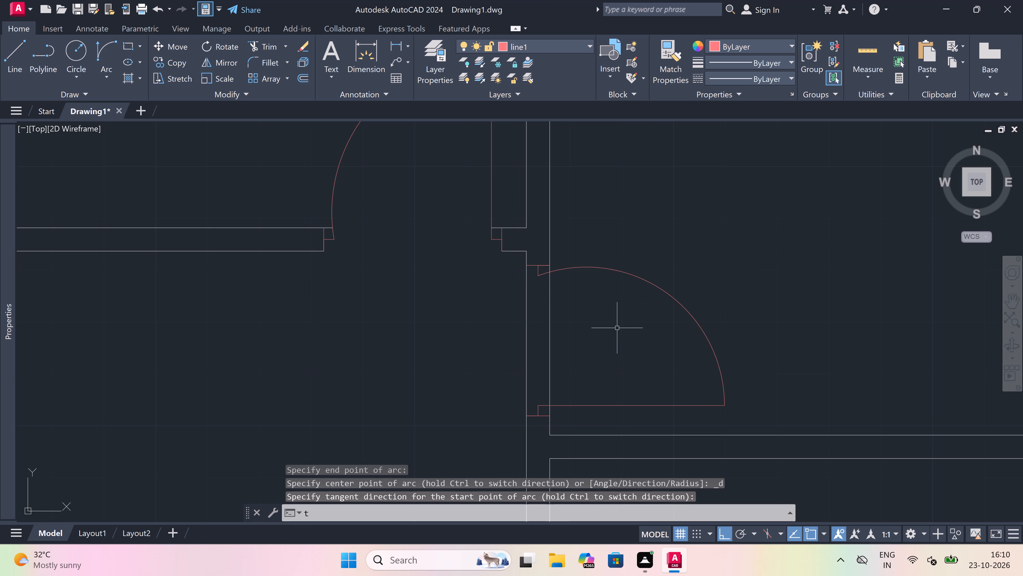
key(space)
drag(587, 337, 581, 337)
click(427, 351)
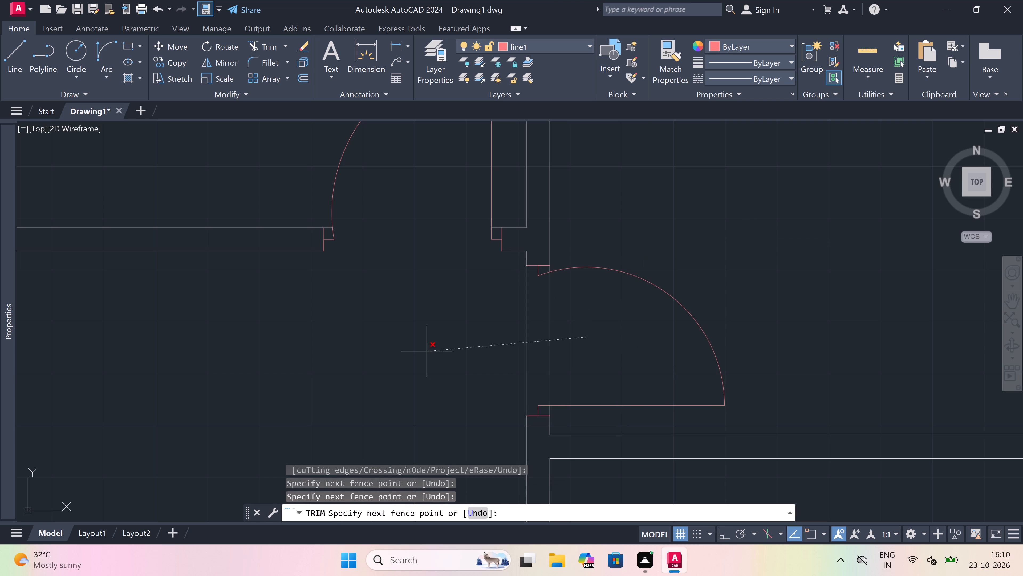
On the corridor's right end wall, just below the partition, draw a jamb line, a 2" stop downward from its midpoint, and a 3' leaf rightward.
key(Escape)
scroll(567, 318, down, 4)
scroll(574, 345, up, 2)
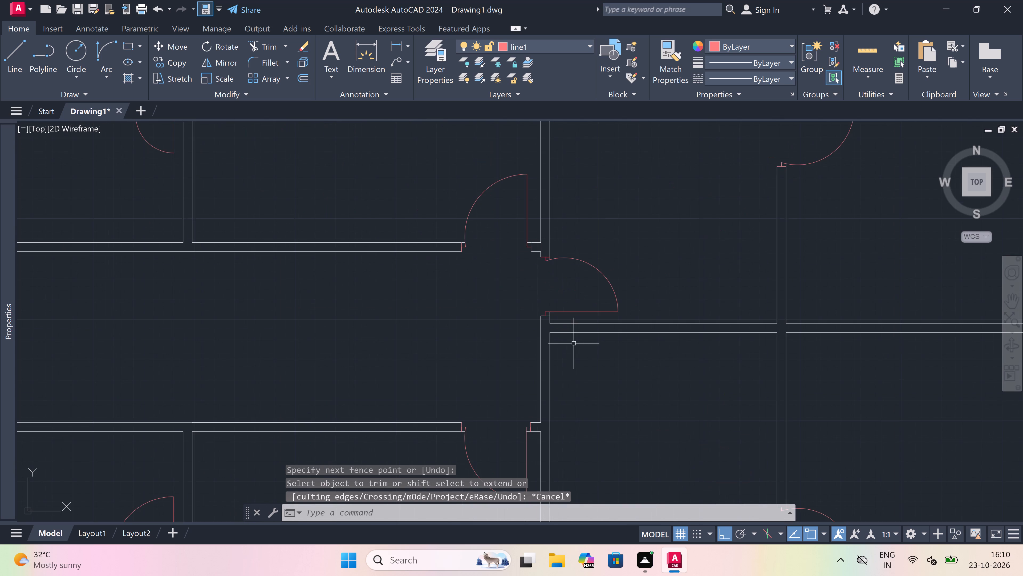
scroll(558, 327, up, 2)
key(l)
key(space)
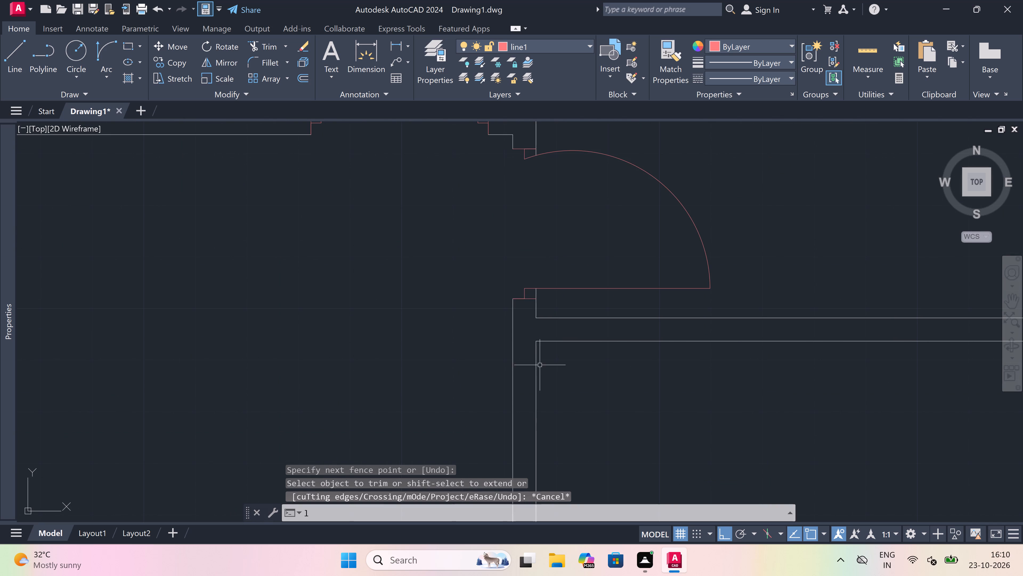
drag(512, 357, 521, 356)
click(538, 353)
click(526, 353)
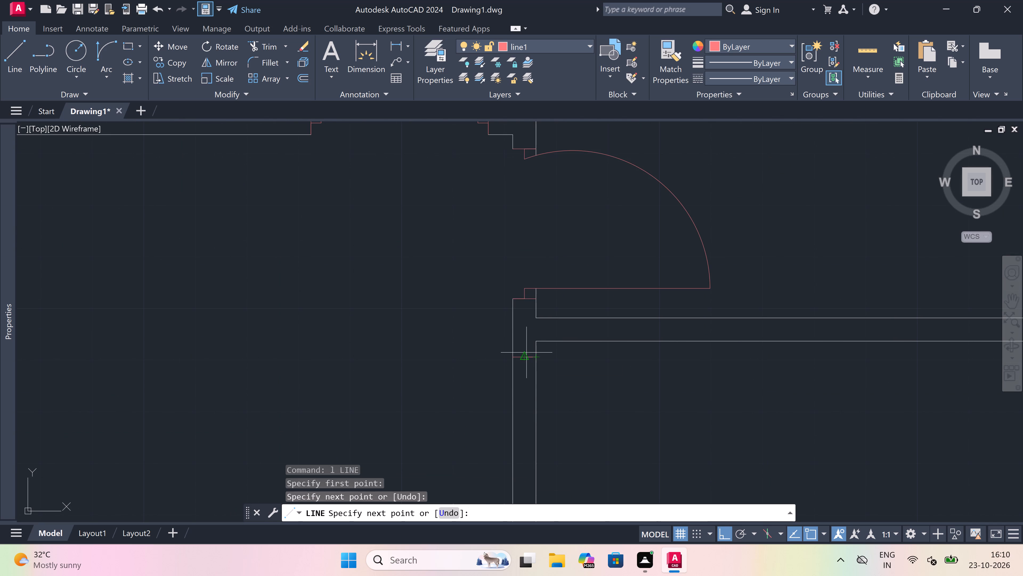
text(2")
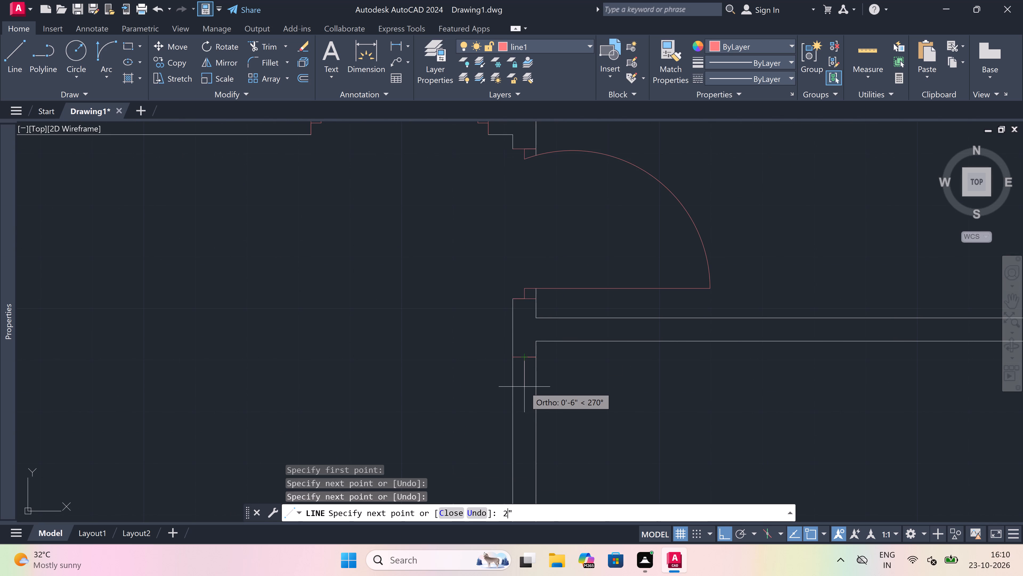
key(space)
text(3')
key(space)
key(Escape)
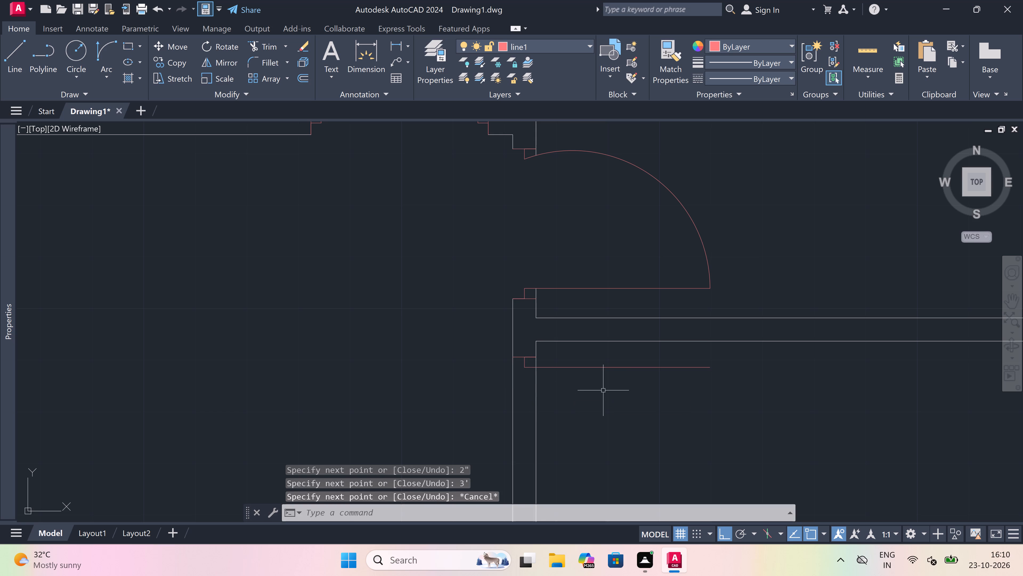
Draw the opposite jamb line across the end wall just above the corridor's lower wall, with a 2" stop upward from its midpoint.
key(space)
scroll(553, 385, down, 2)
scroll(553, 391, up, 2)
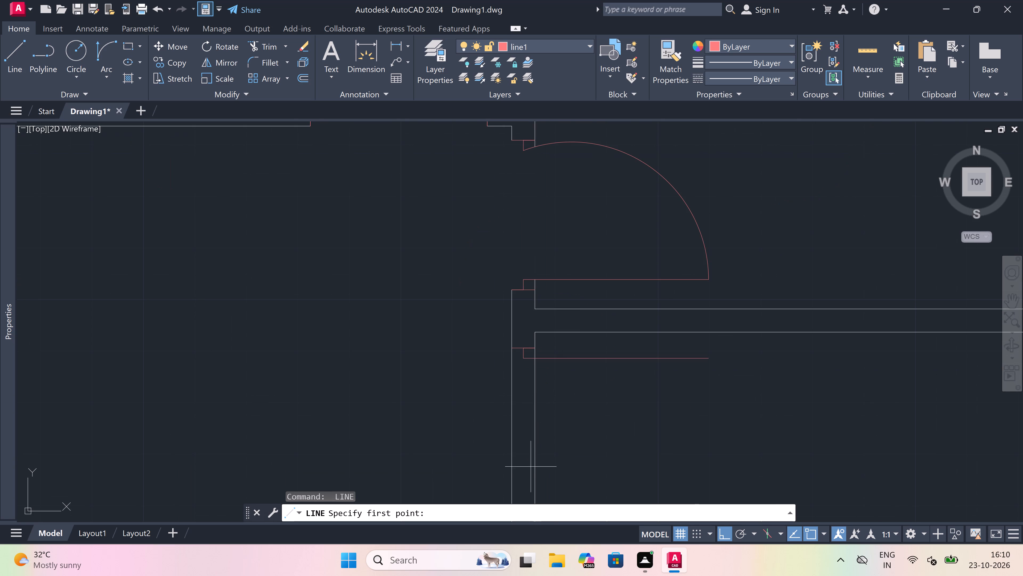
scroll(515, 436, down, 3)
scroll(517, 461, up, 3)
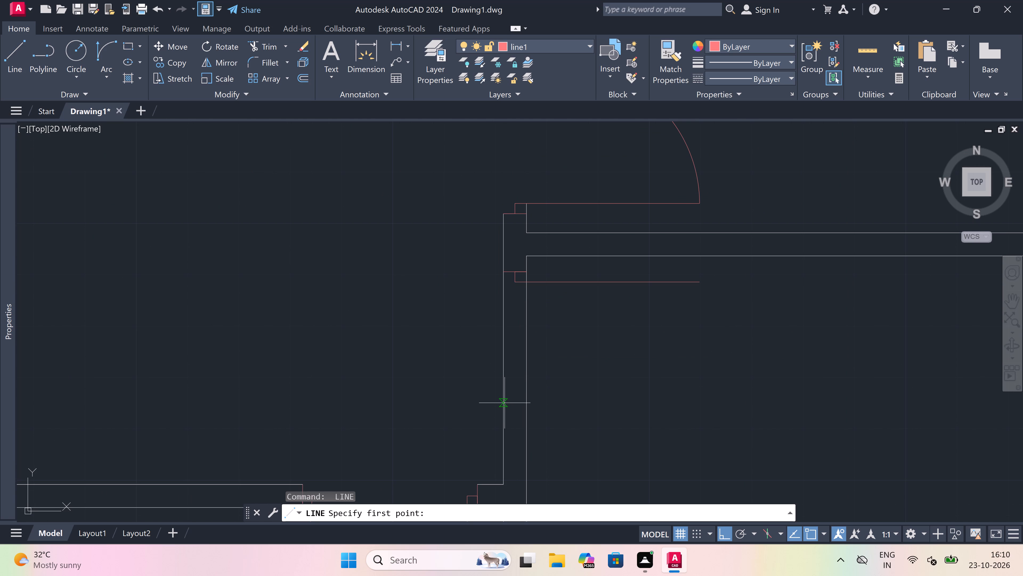
drag(504, 418, 512, 418)
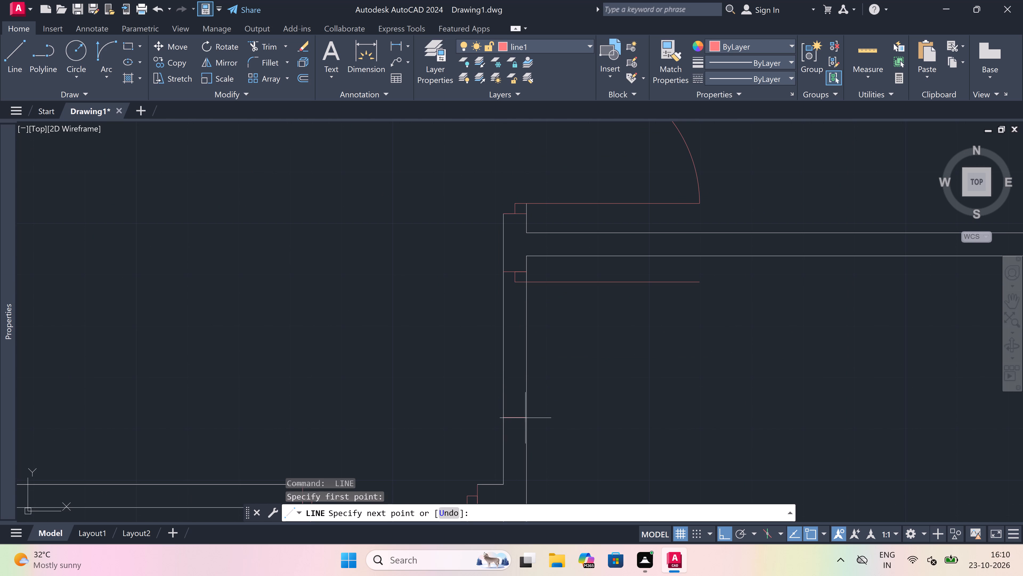
click(527, 418)
click(526, 418)
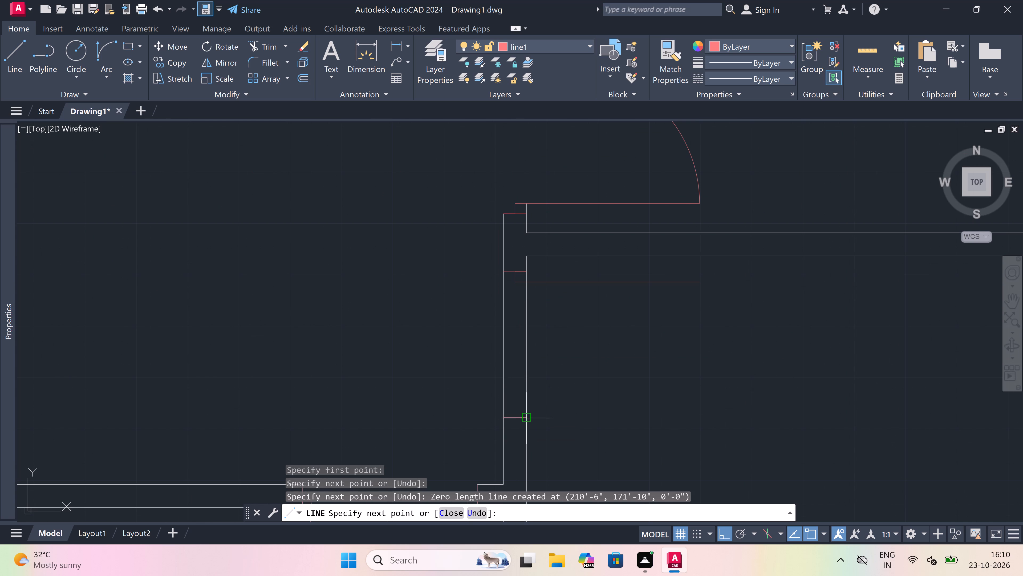
drag(512, 418, 513, 413)
key(2)
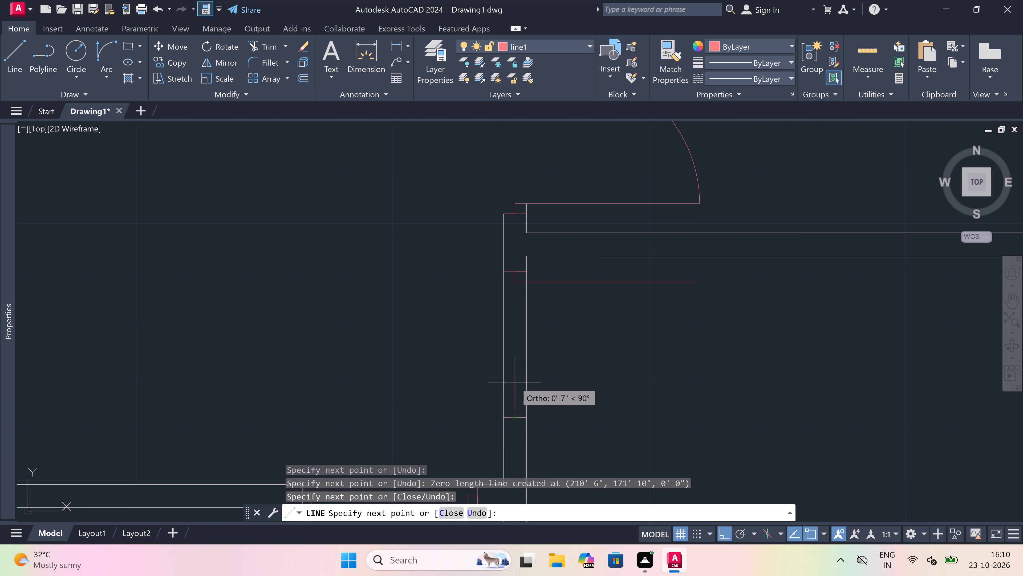
key(shift+quotedbl)
key(space)
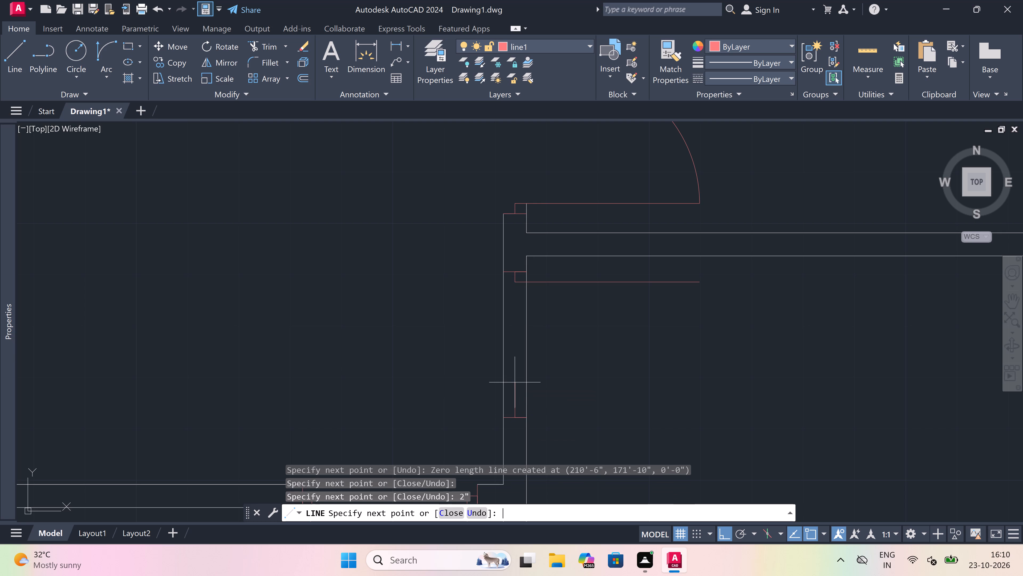
key(Escape)
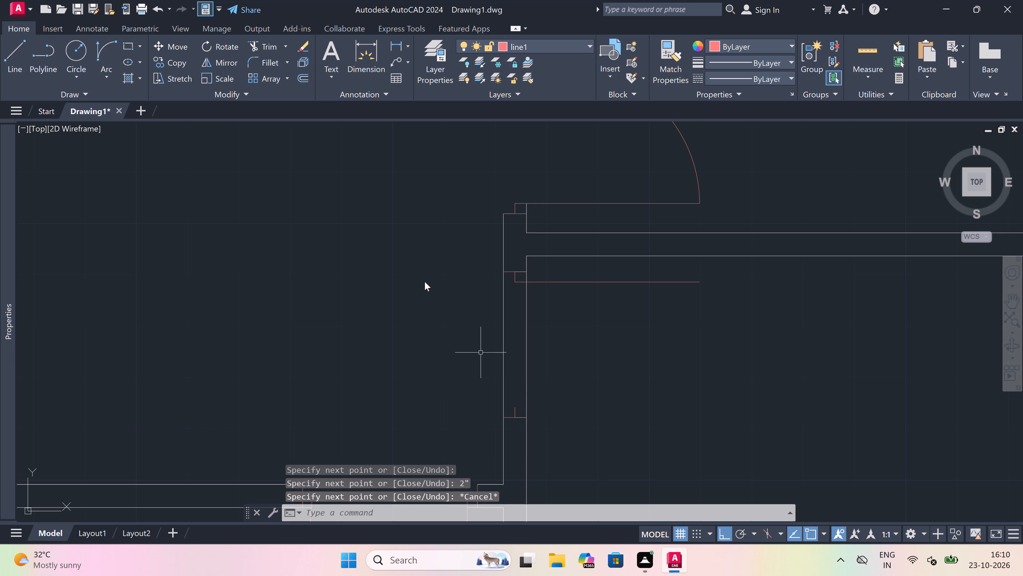
Draw the door swing arc from the free end of the lower 3' leaf to the end of the opposite stop.
click(104, 46)
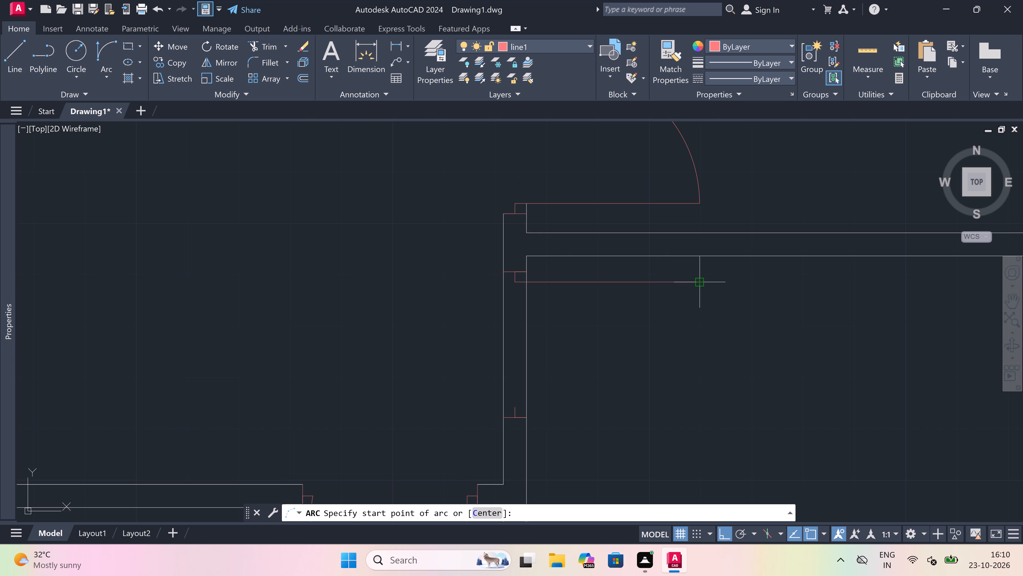
drag(702, 280, 699, 283)
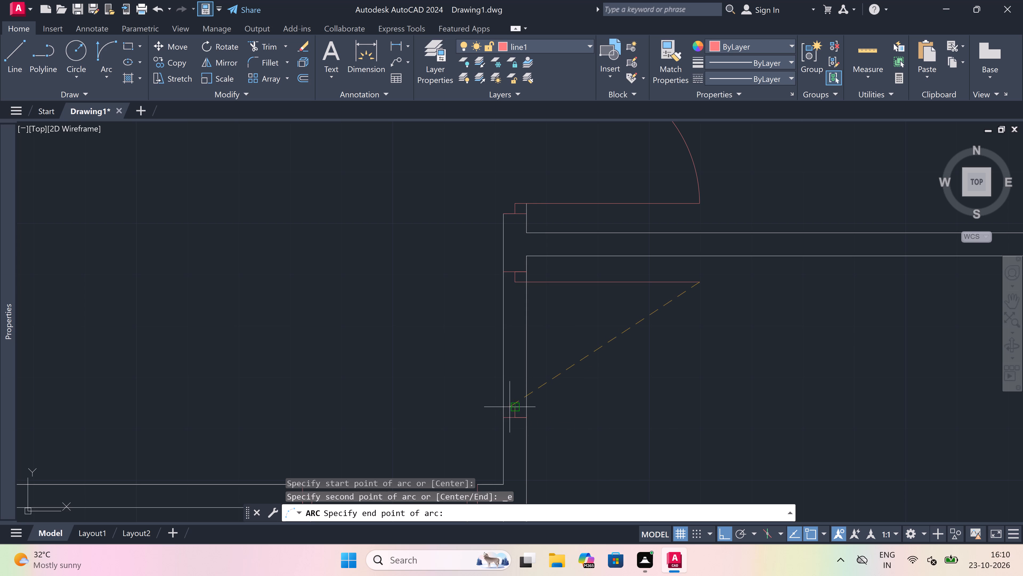
click(519, 406)
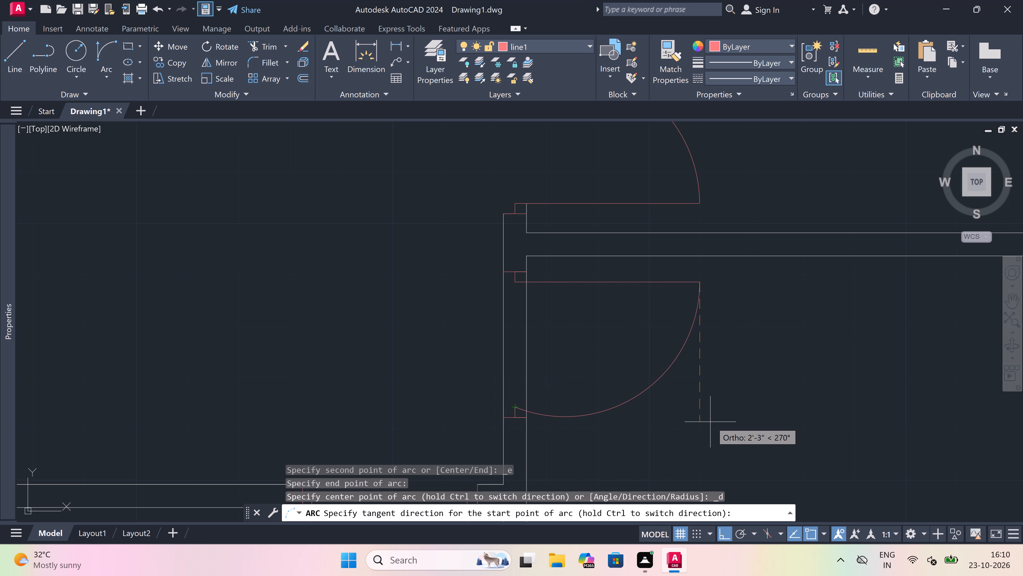
click(712, 422)
Trim both lines of the corridor's end wall between the lower door's jambs to open the doorway.
key(t)
key(r)
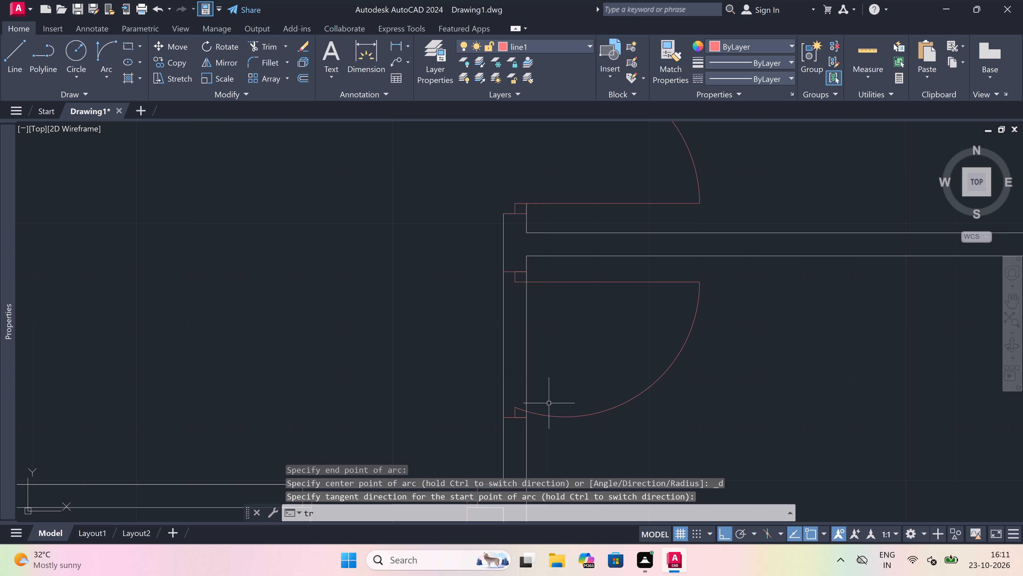
key(space)
click(549, 386)
click(427, 384)
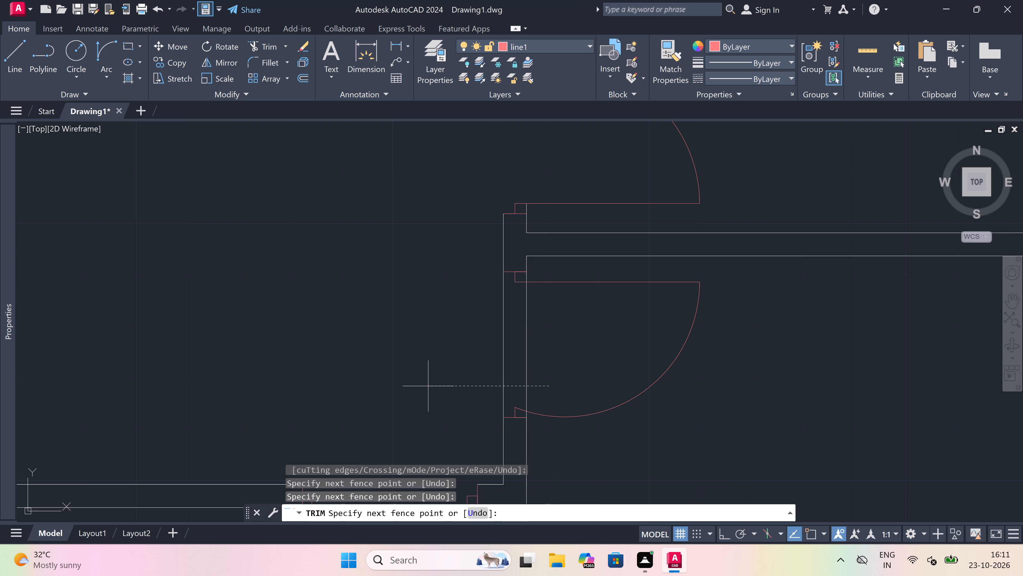
key(Escape)
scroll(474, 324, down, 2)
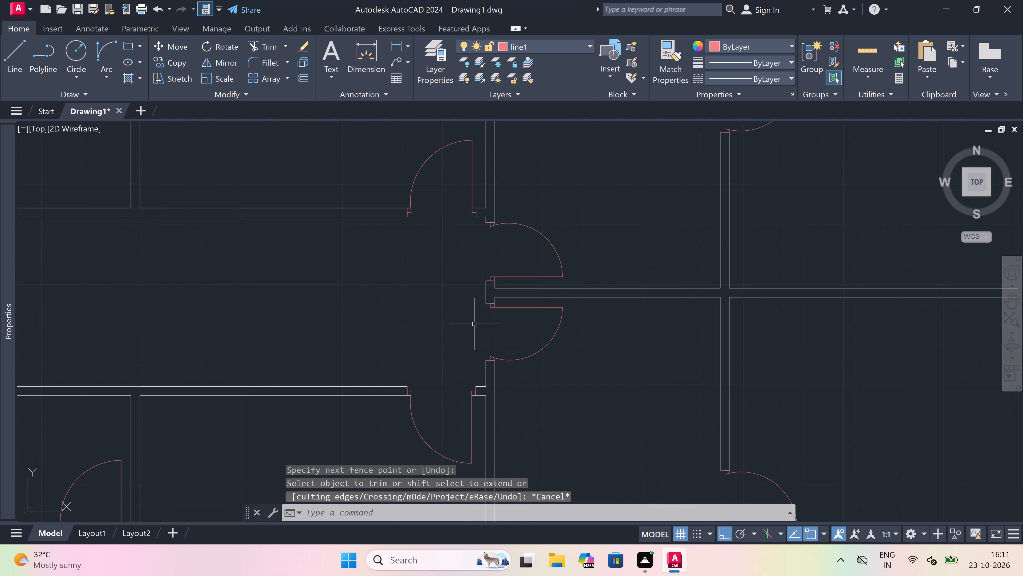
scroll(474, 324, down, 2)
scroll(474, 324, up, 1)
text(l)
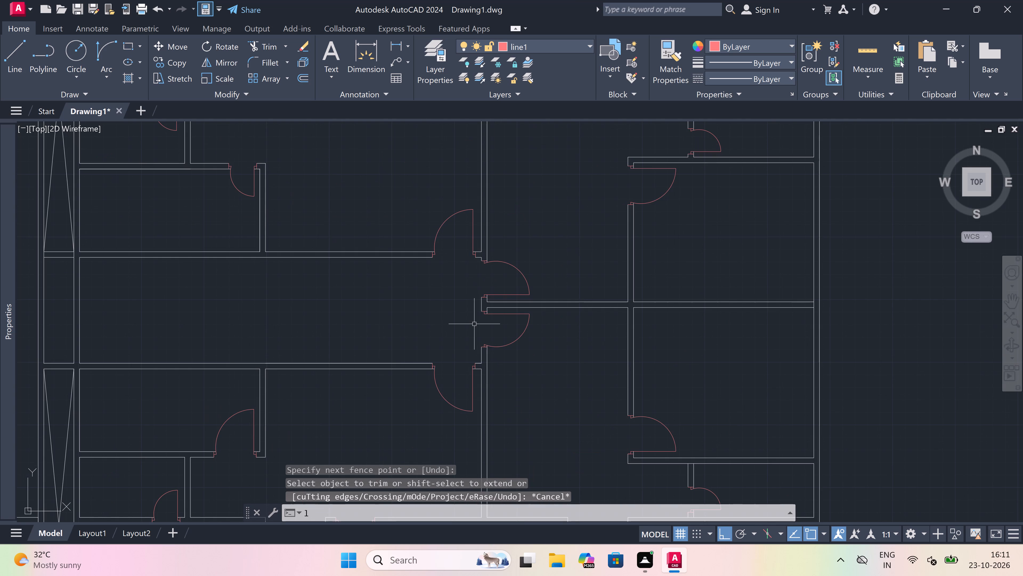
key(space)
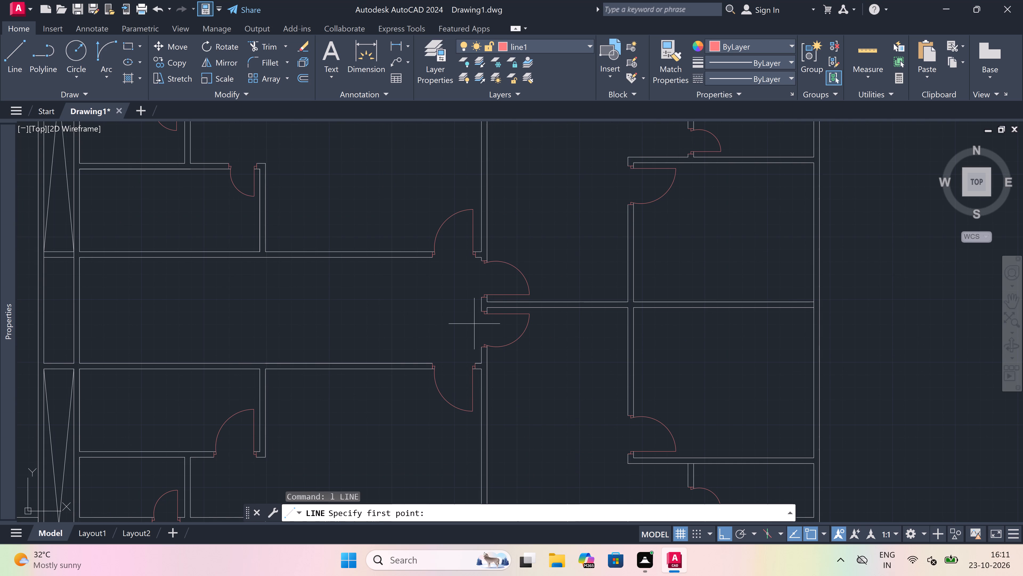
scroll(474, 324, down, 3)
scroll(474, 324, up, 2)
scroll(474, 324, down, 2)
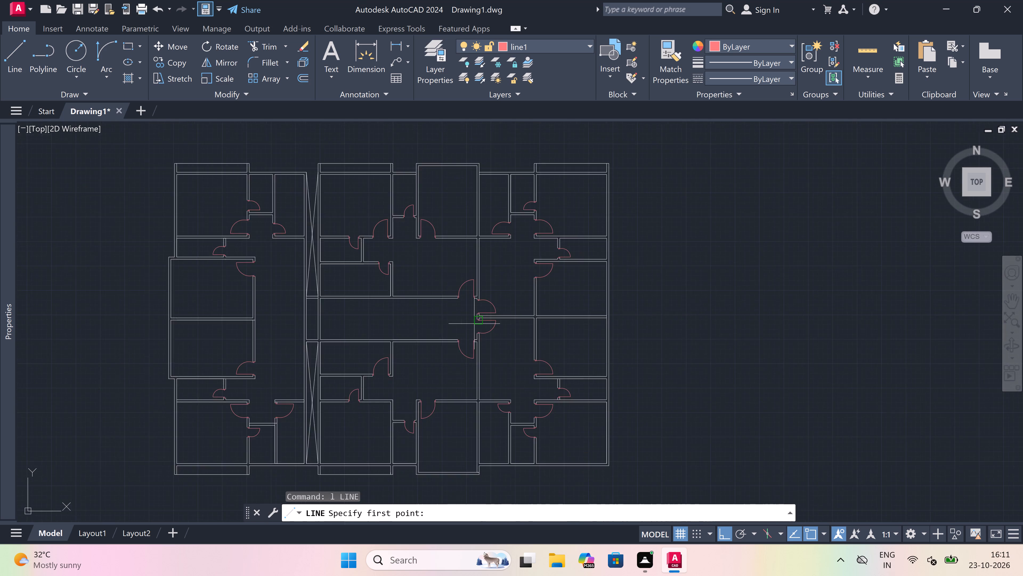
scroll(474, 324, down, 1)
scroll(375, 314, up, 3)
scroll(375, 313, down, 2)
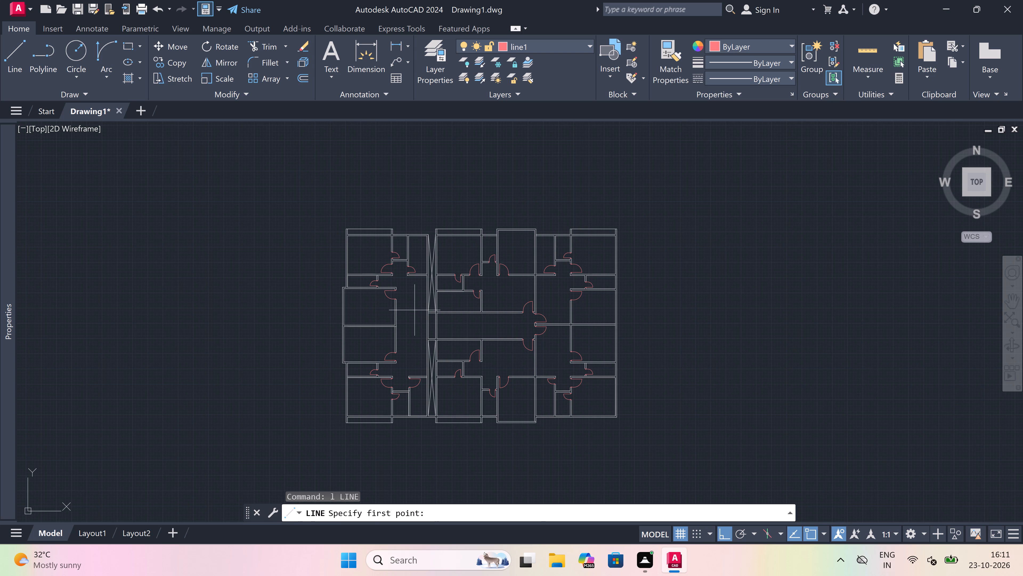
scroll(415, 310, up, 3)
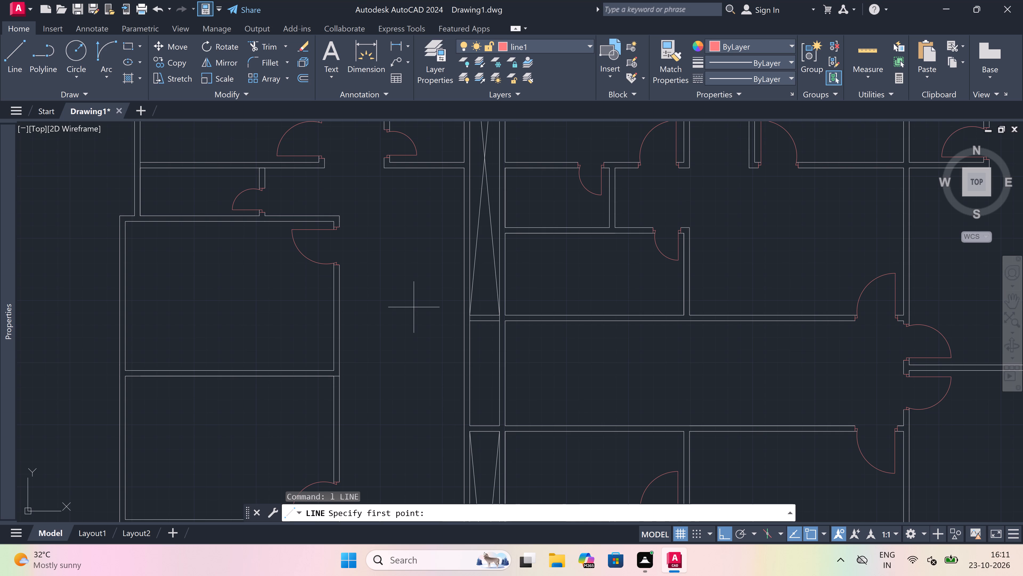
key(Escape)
Extend both lines of the partition between the two large left rooms rightward to the long vertical wall beside the shaft.
text(ex)
key(space)
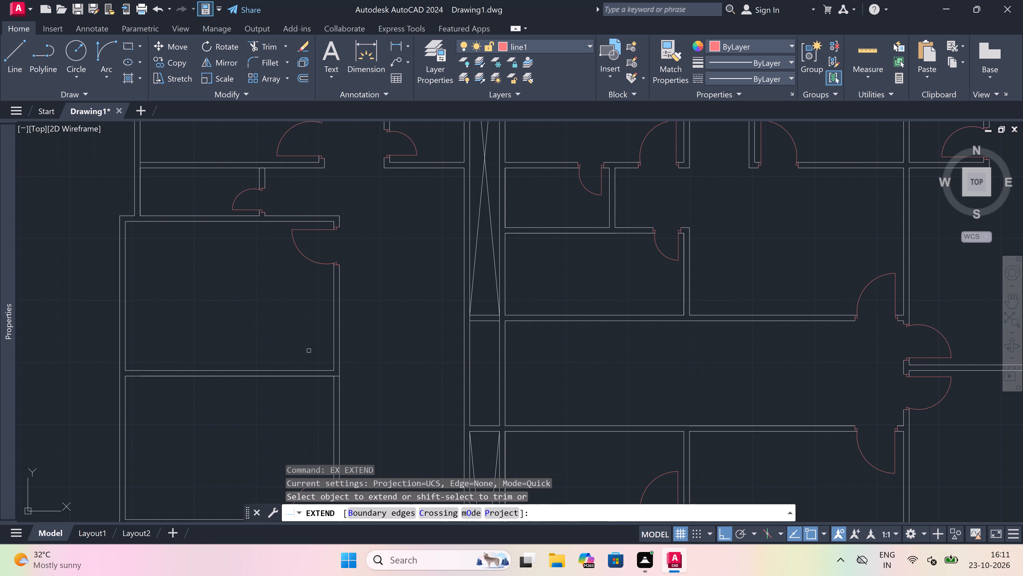
click(309, 350)
drag(304, 422, 304, 420)
drag(303, 396, 303, 392)
click(308, 347)
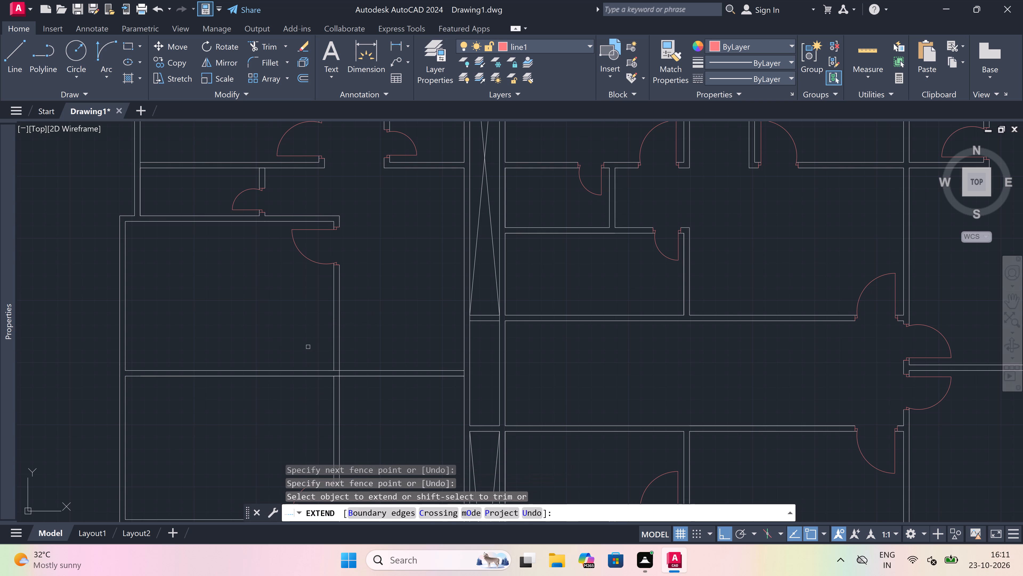
key(Escape)
Trim the overlapping wall lines where the extended partition crosses the left rooms' right wall, leaving an open junction.
text(tr)
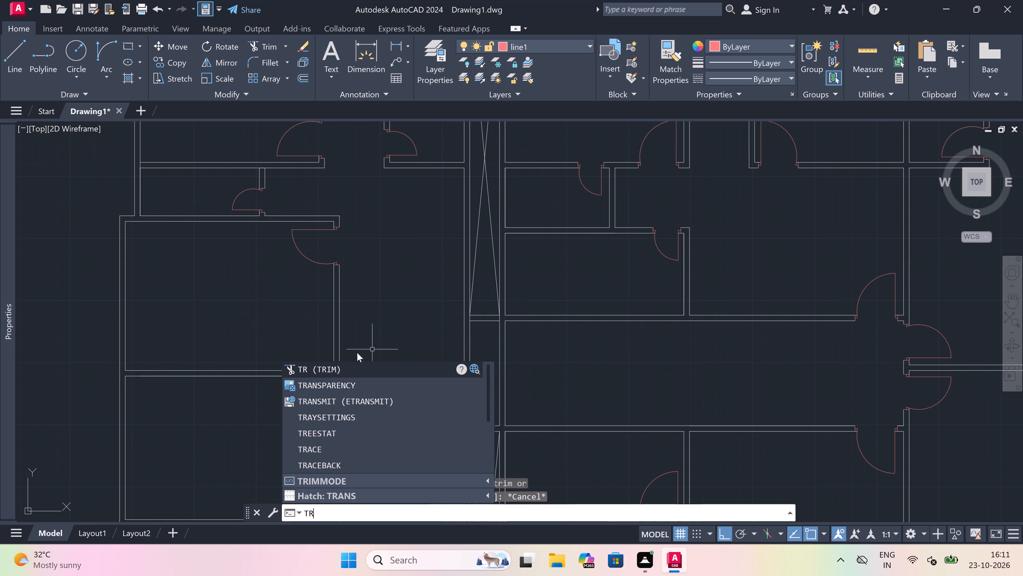
key(space)
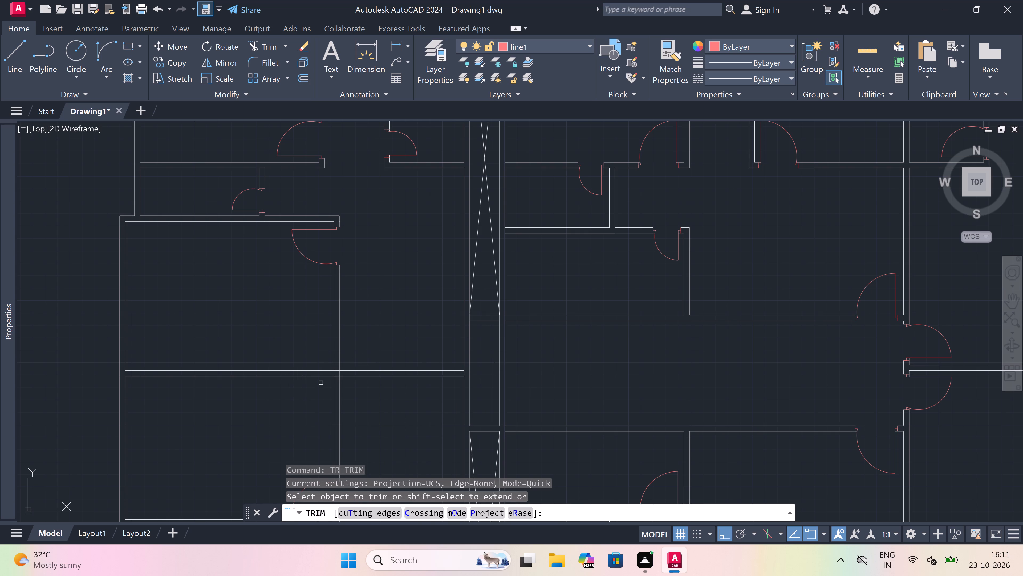
scroll(342, 367, up, 4)
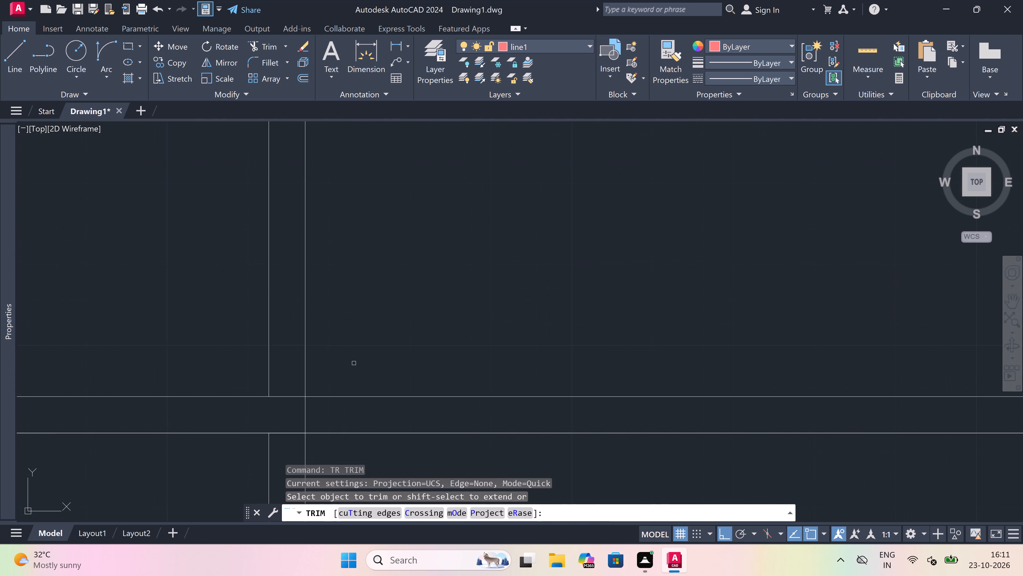
scroll(343, 379, down, 2)
scroll(332, 411, up, 1)
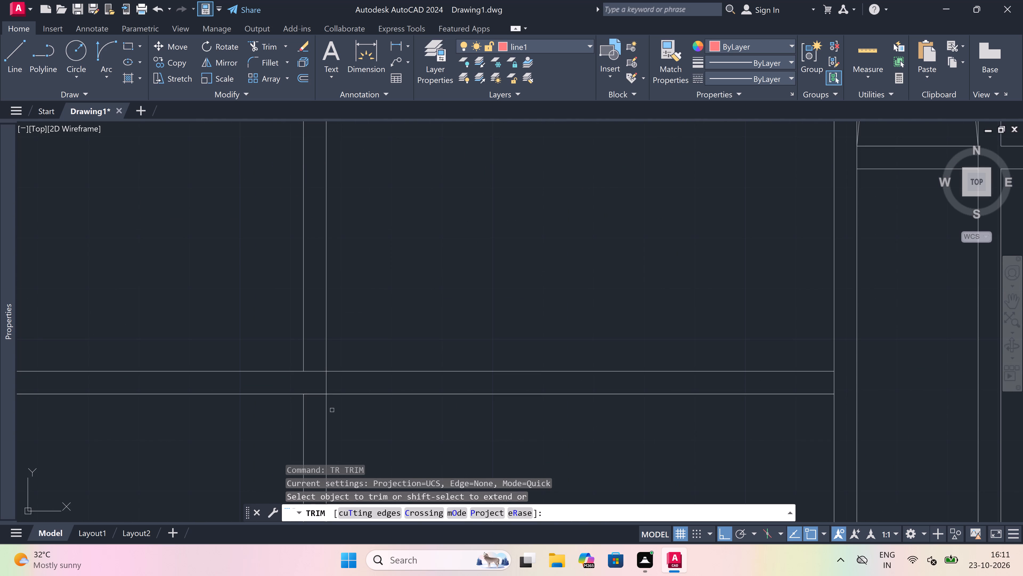
scroll(316, 401, up, 2)
drag(316, 400, 316, 394)
click(319, 304)
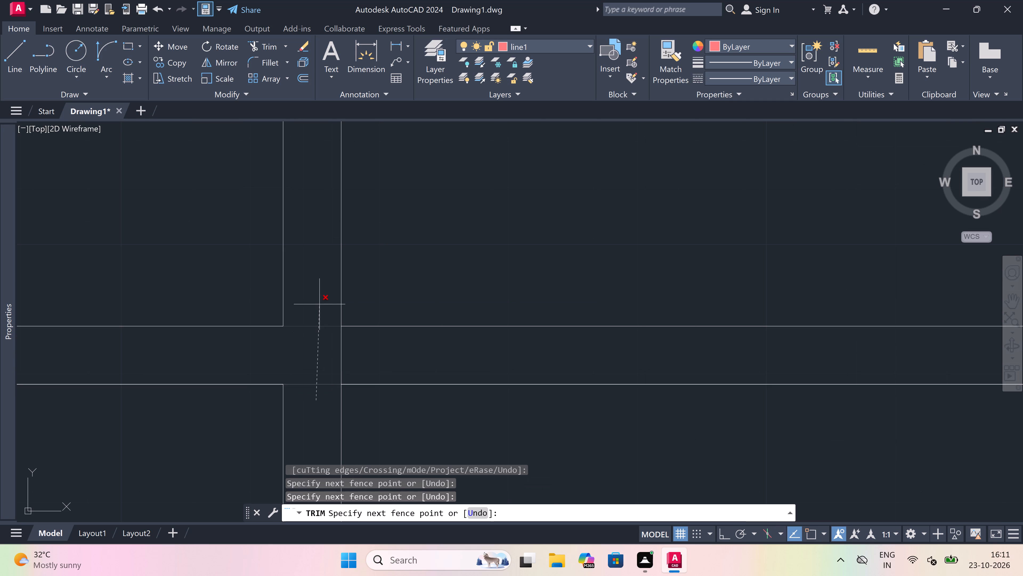
drag(321, 349, 331, 347)
click(415, 346)
click(303, 355)
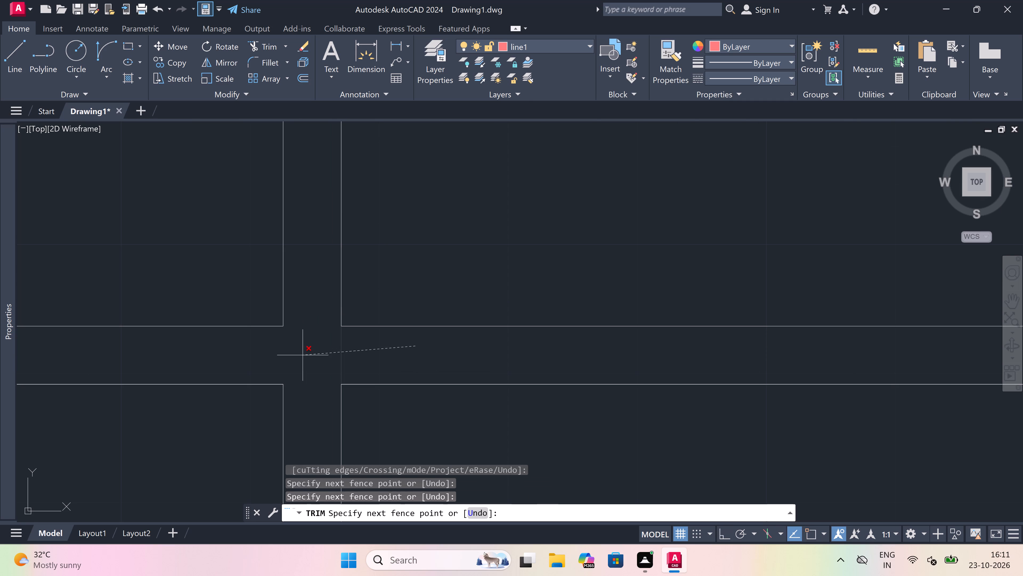
Trim the long vertical wall's left line between the extended partition's two lines to open the T-junction.
scroll(303, 355, down, 5)
scroll(383, 325, down, 2)
scroll(403, 339, up, 4)
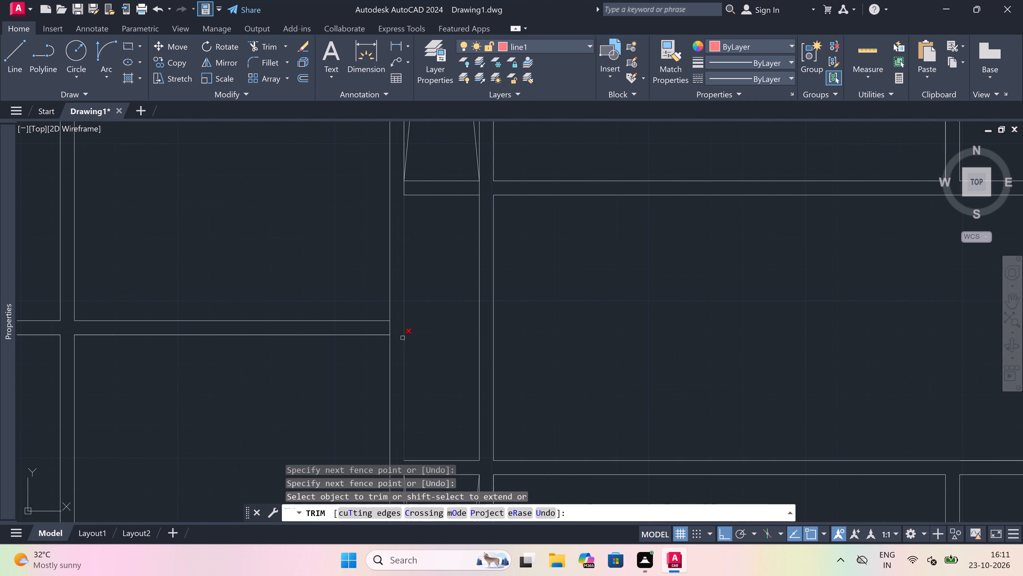
scroll(380, 331, up, 3)
drag(380, 330, 387, 329)
drag(432, 327, 426, 325)
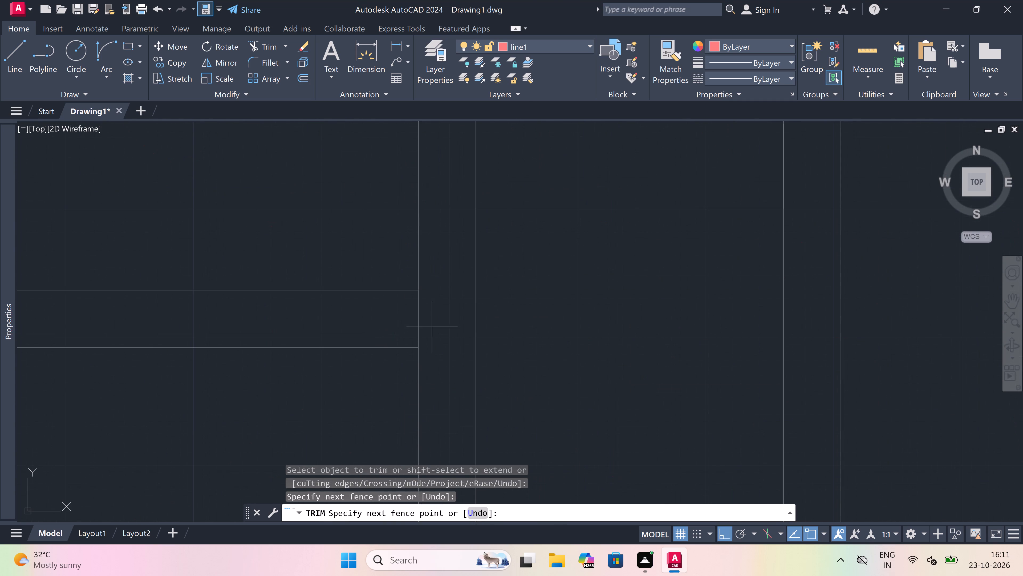
click(388, 325)
key(Escape)
Draw a jamb across the vertical wall just below the partition junction, with a 2" stop downward and a 3' door leaf leftward.
scroll(423, 320, down, 5)
scroll(423, 329, up, 3)
scroll(424, 329, down, 1)
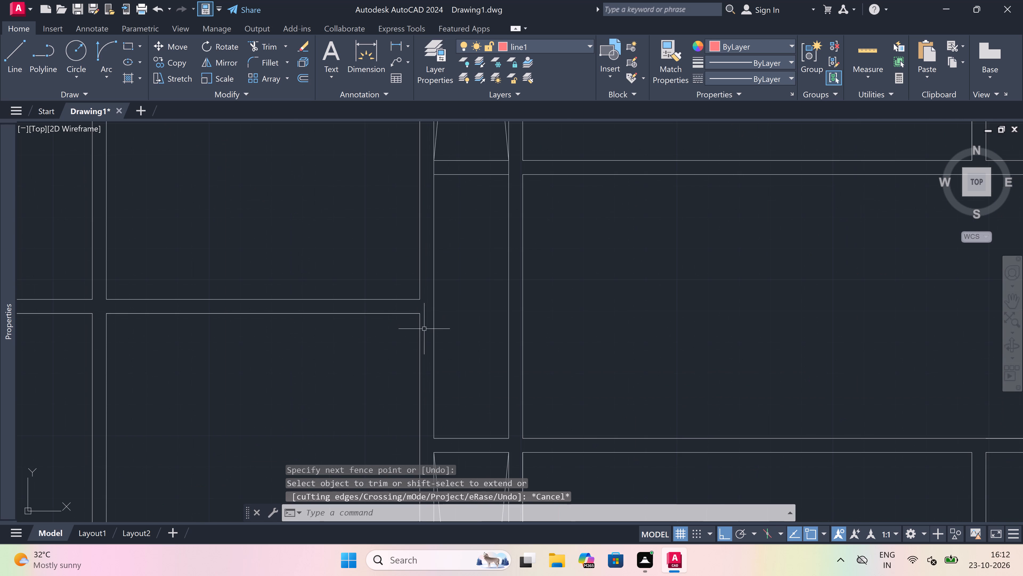
text(l)
key(space)
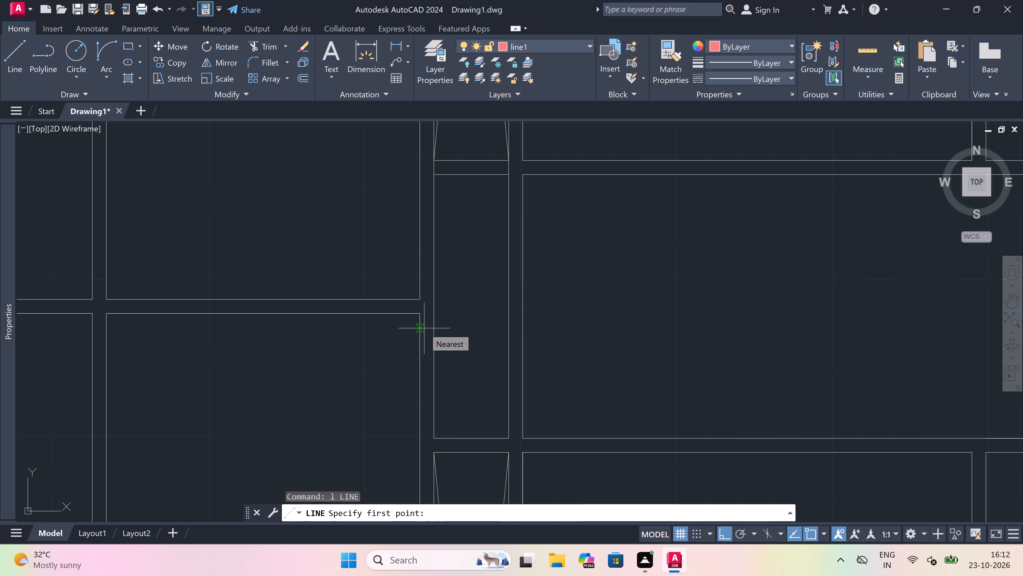
scroll(424, 328, up, 1)
click(419, 325)
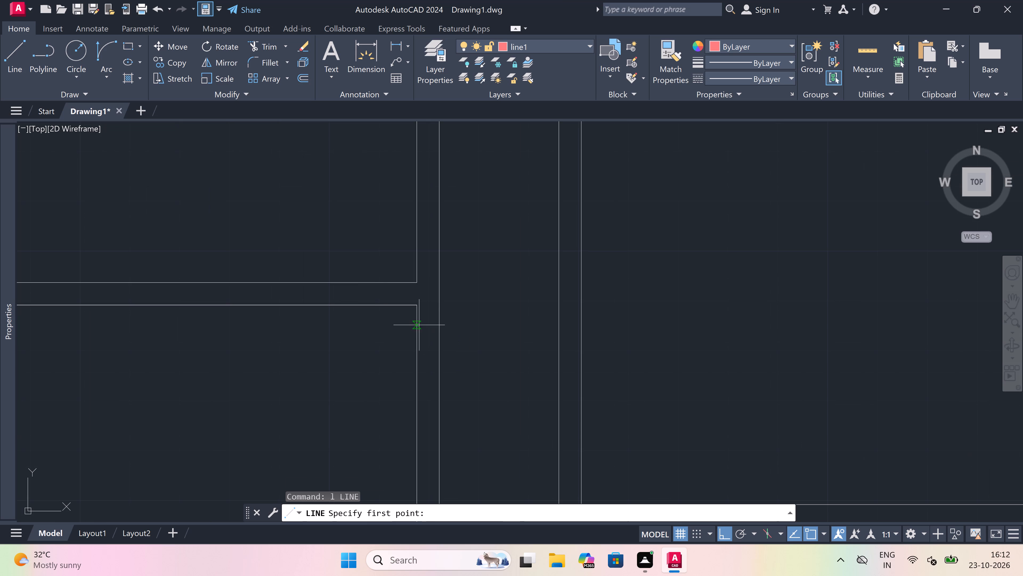
click(436, 325)
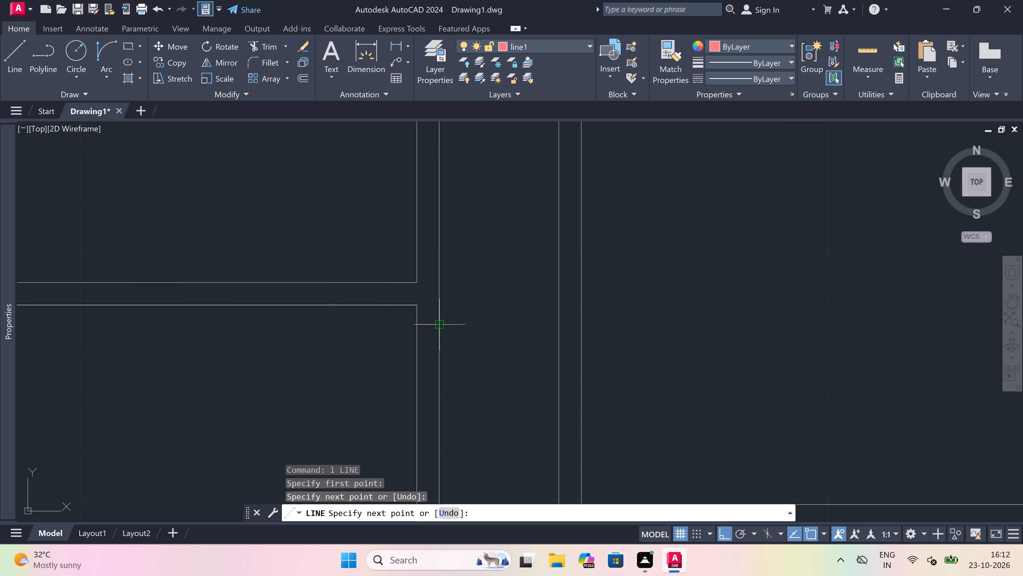
click(423, 324)
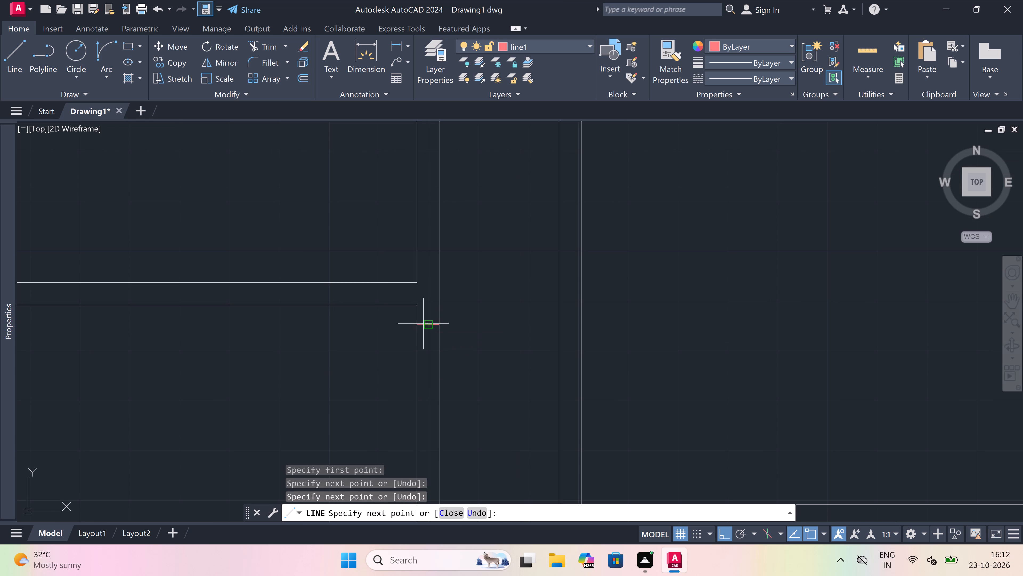
text(2")
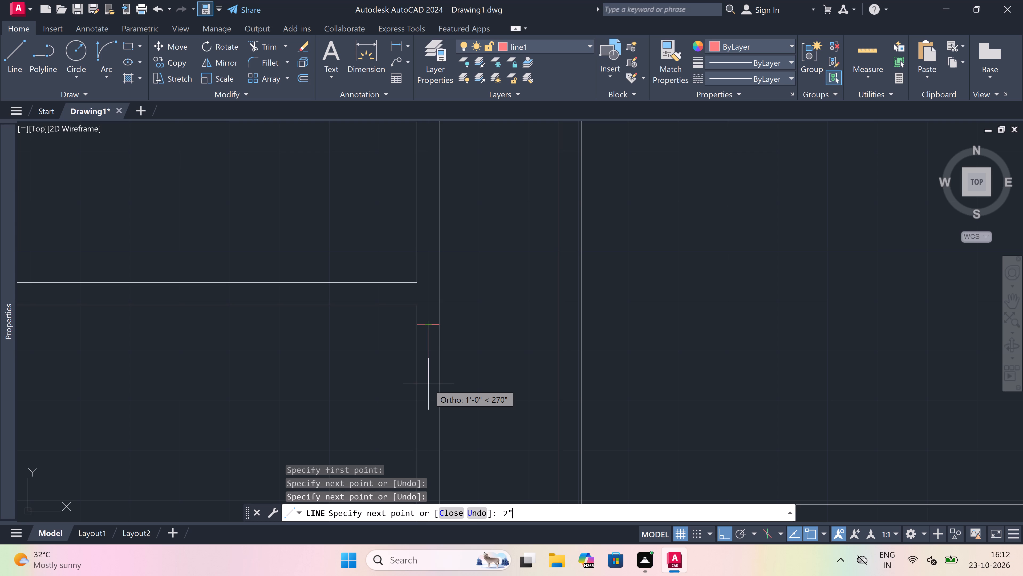
key(space)
text(3')
key(space)
key(Escape)
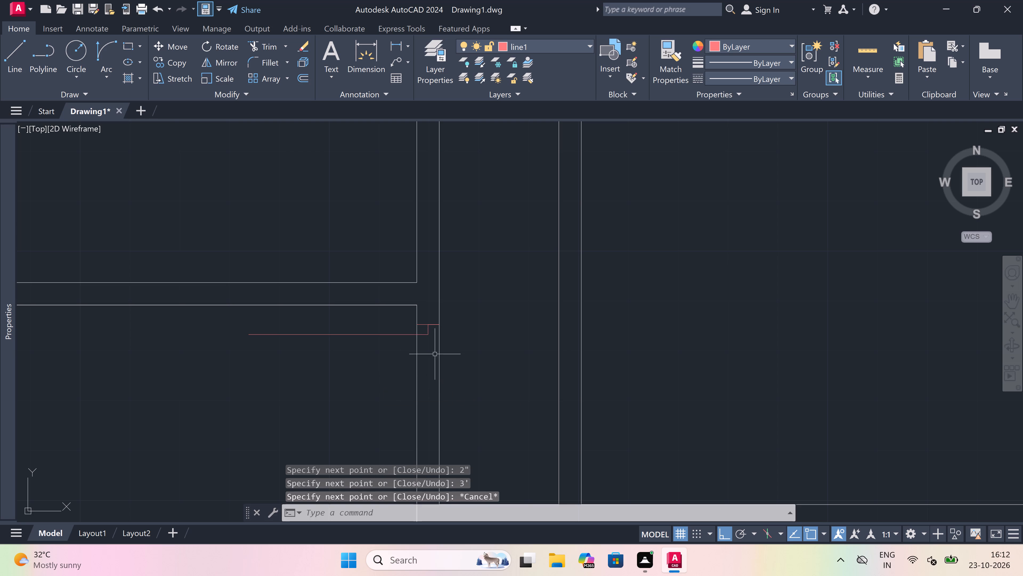
Draw the opposite jamb line across the same wall at the opening's lower end, with a 2" stop pointing up.
key(space)
scroll(460, 339, down, 3)
scroll(459, 351, up, 2)
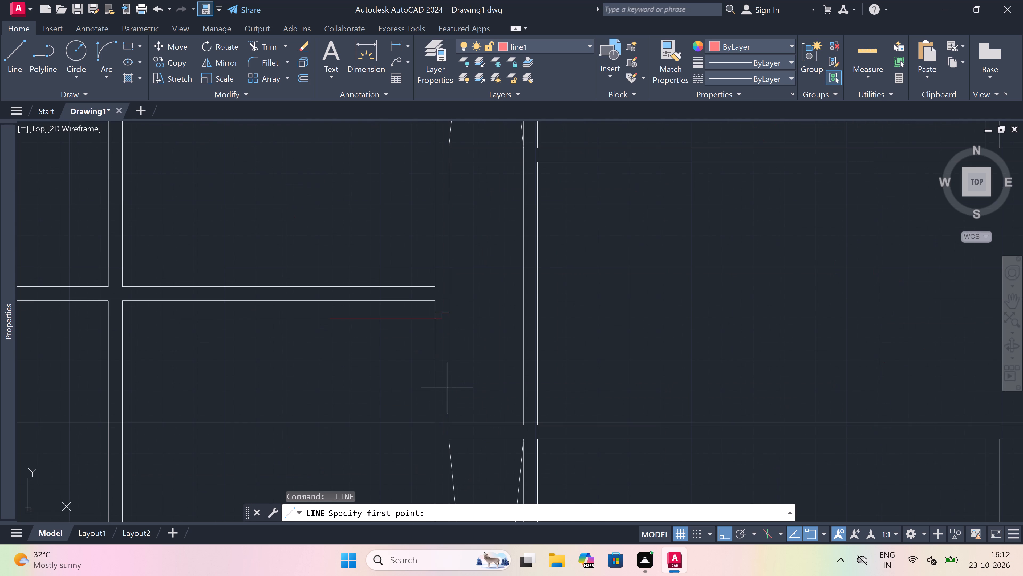
scroll(442, 400, up, 1)
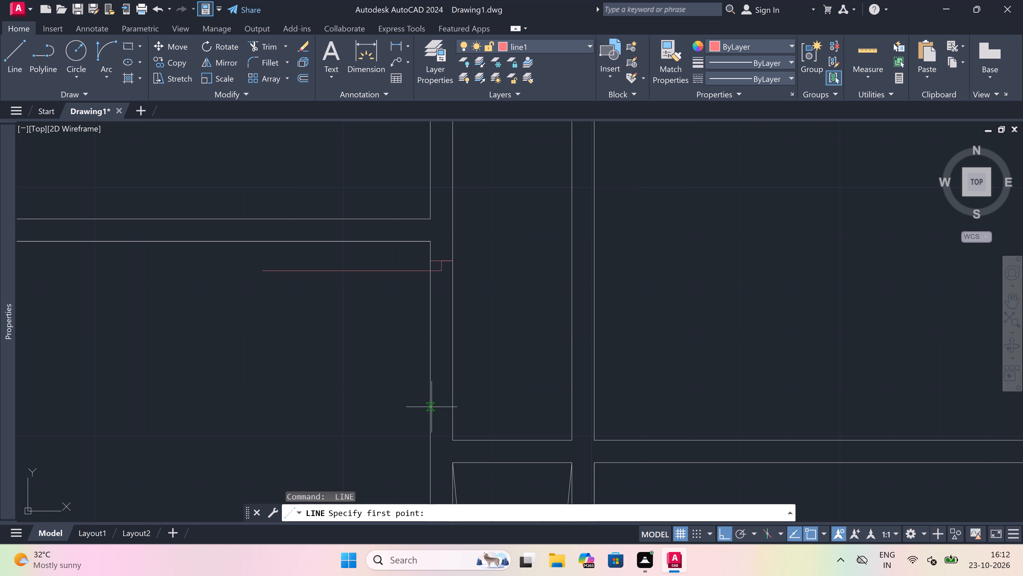
click(432, 407)
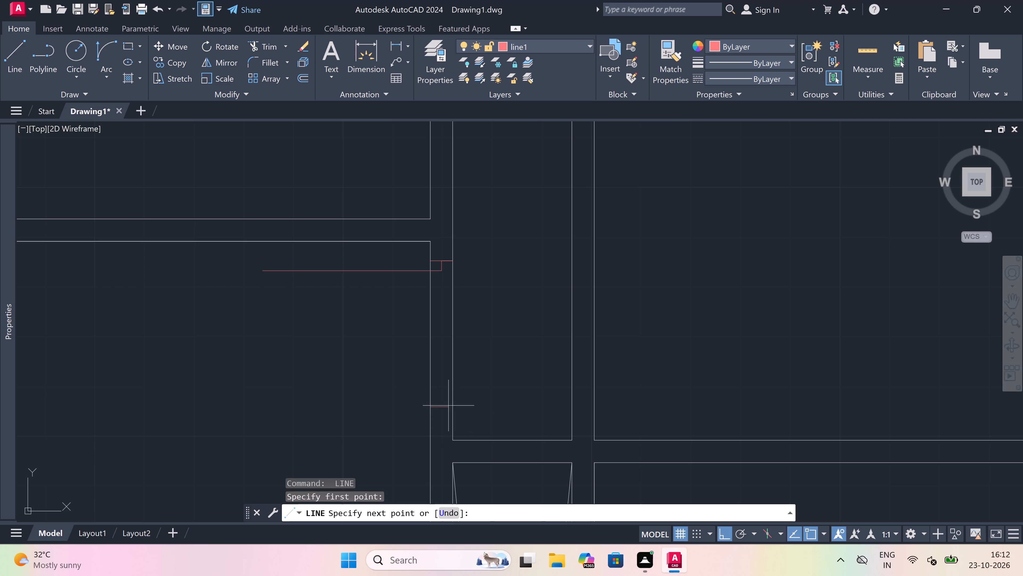
click(449, 405)
click(444, 407)
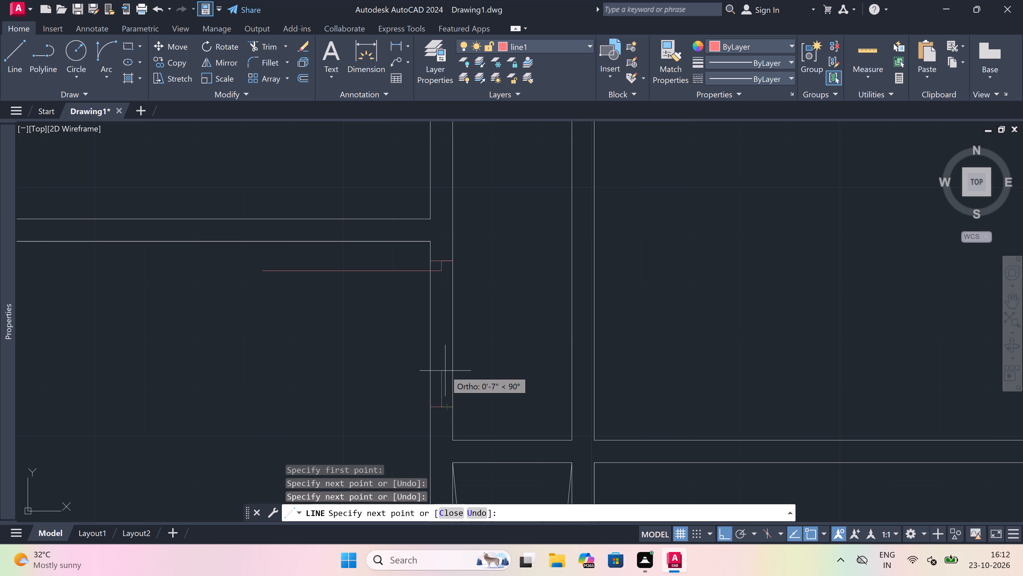
text(2")
key(space)
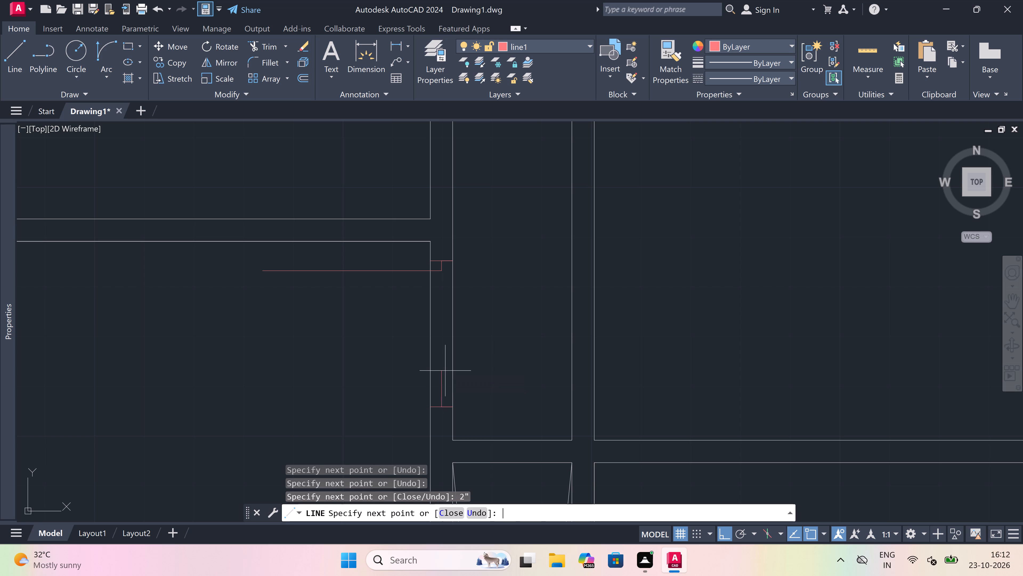
key(Escape)
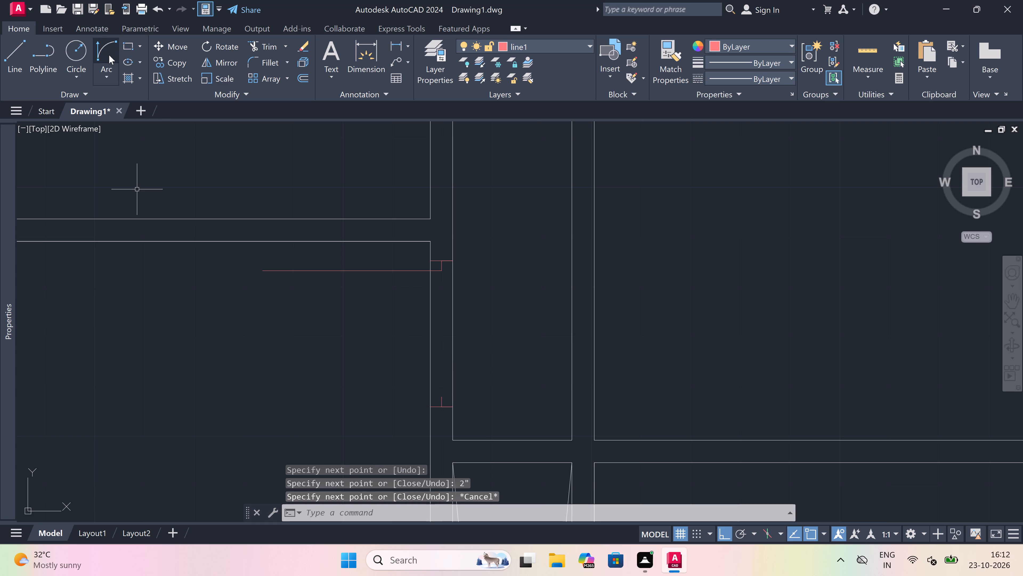
Draw the door swing arc from the leaf's left end to the tip of the lower jamb's stop.
click(109, 55)
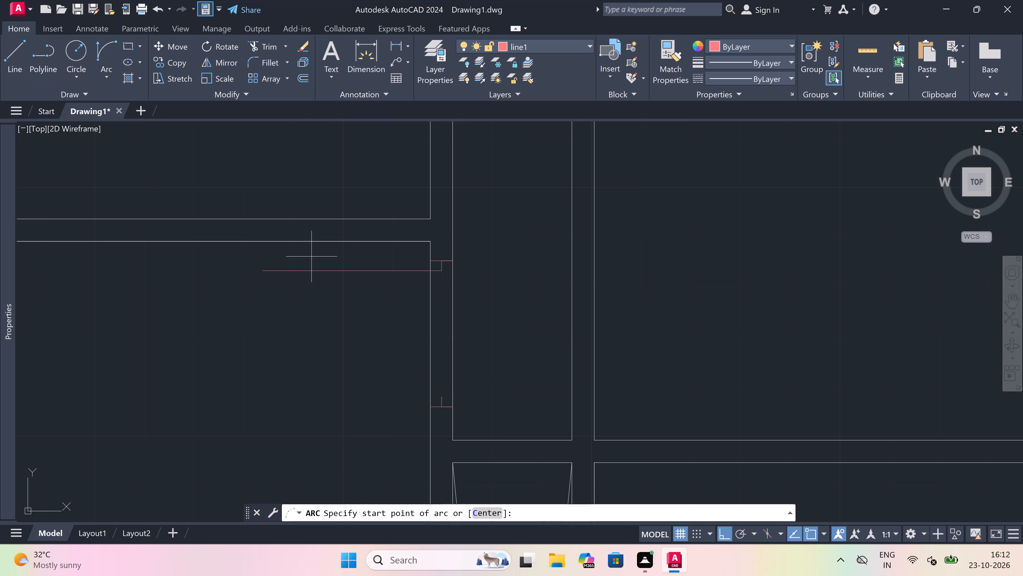
scroll(311, 257, down, 1)
scroll(311, 256, up, 1)
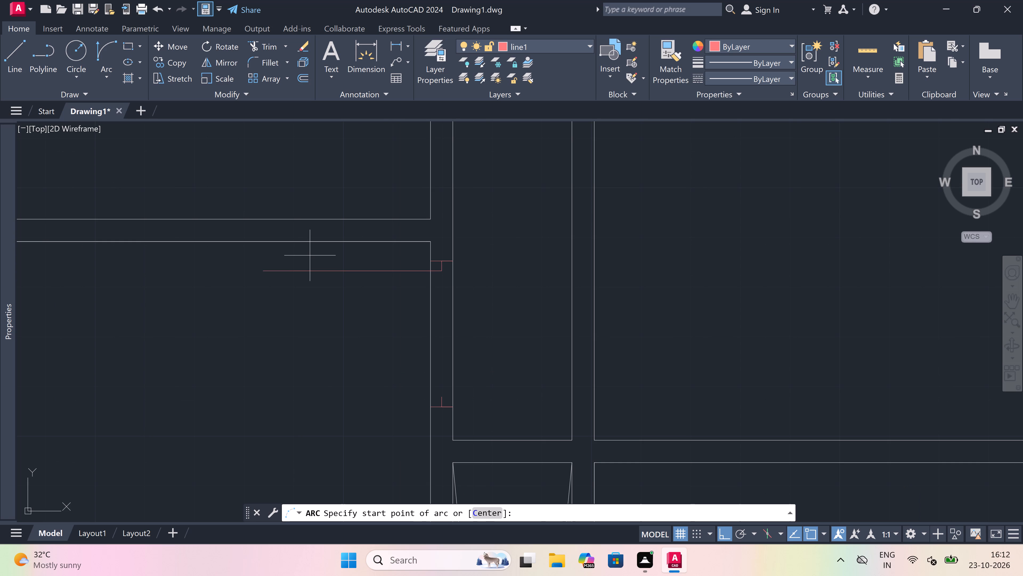
click(265, 271)
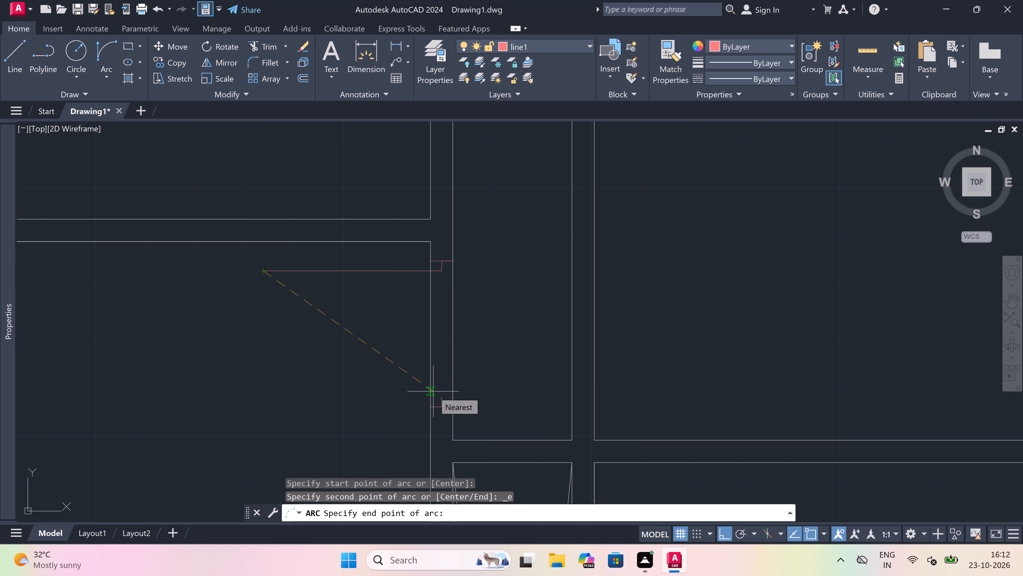
click(443, 394)
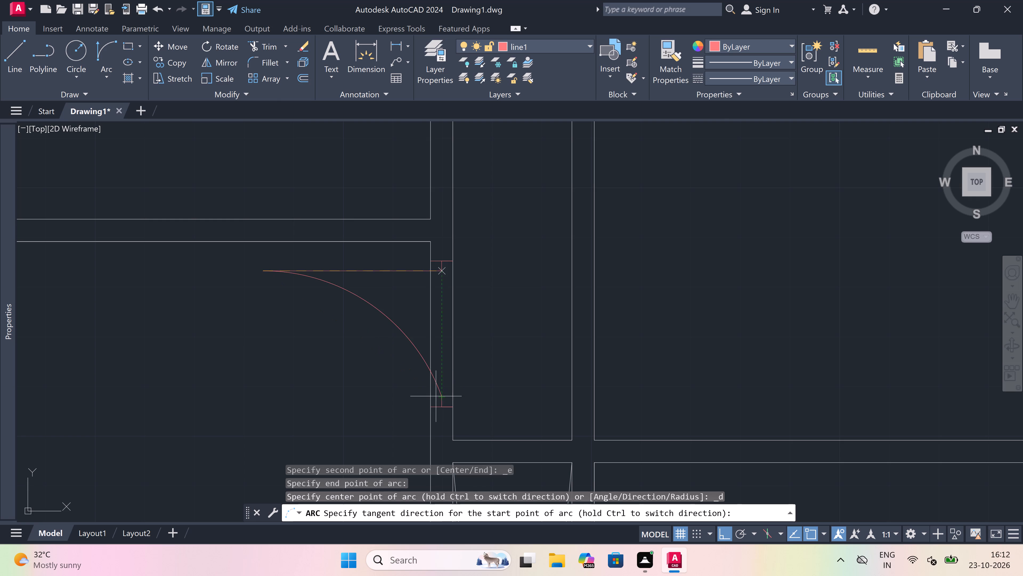
click(339, 429)
Trim both vertical wall lines between the new door's jambs to open the doorway below the partition.
text(tr)
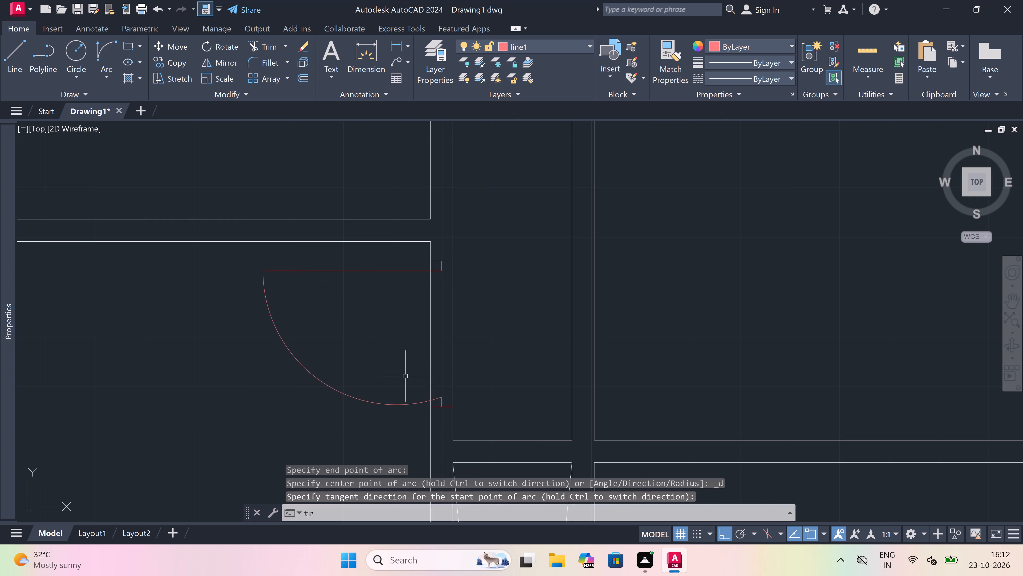
key(space)
drag(407, 369, 411, 369)
click(477, 361)
key(Escape)
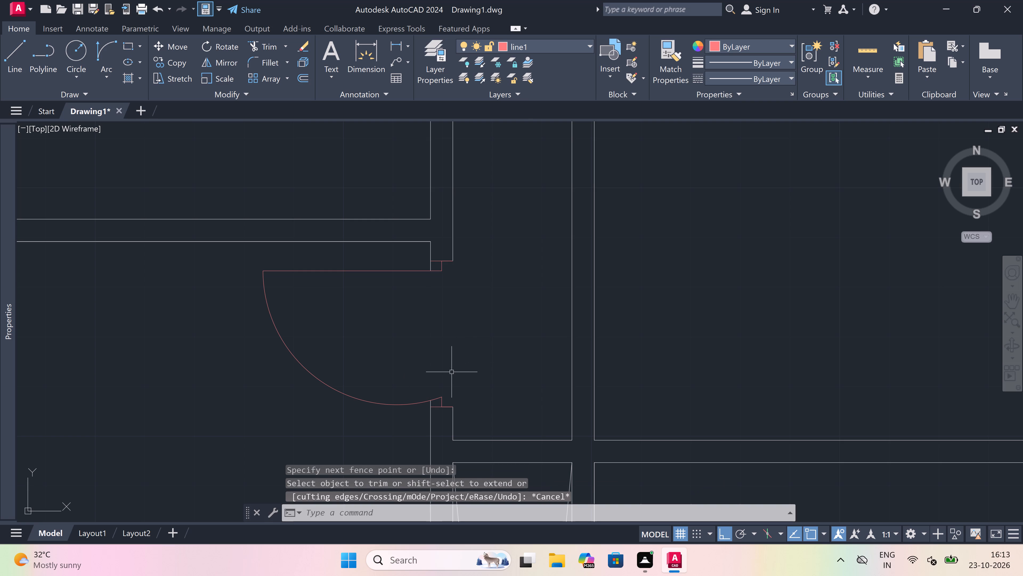
Draw a jamb across the vertical wall just above the partition junction, with a 2" stop upward and a 3' door leaf leftward.
key(l)
key(space)
scroll(452, 372, down, 3)
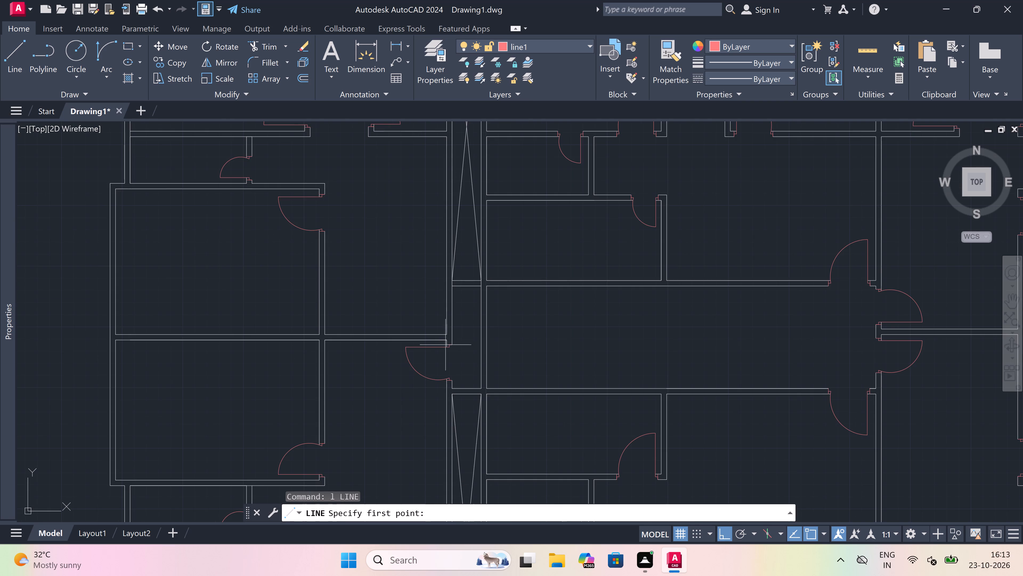
scroll(443, 335, up, 3)
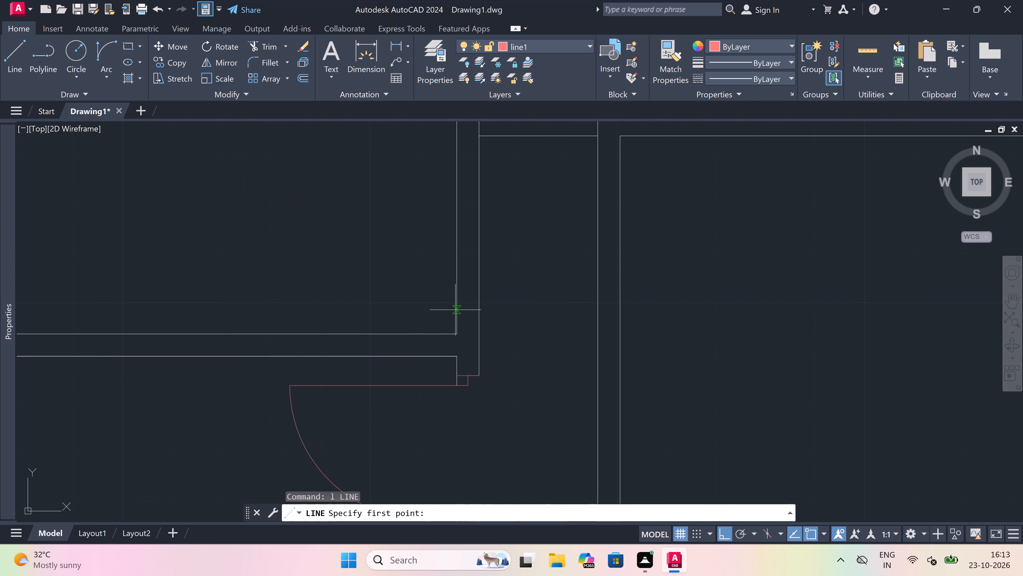
click(456, 316)
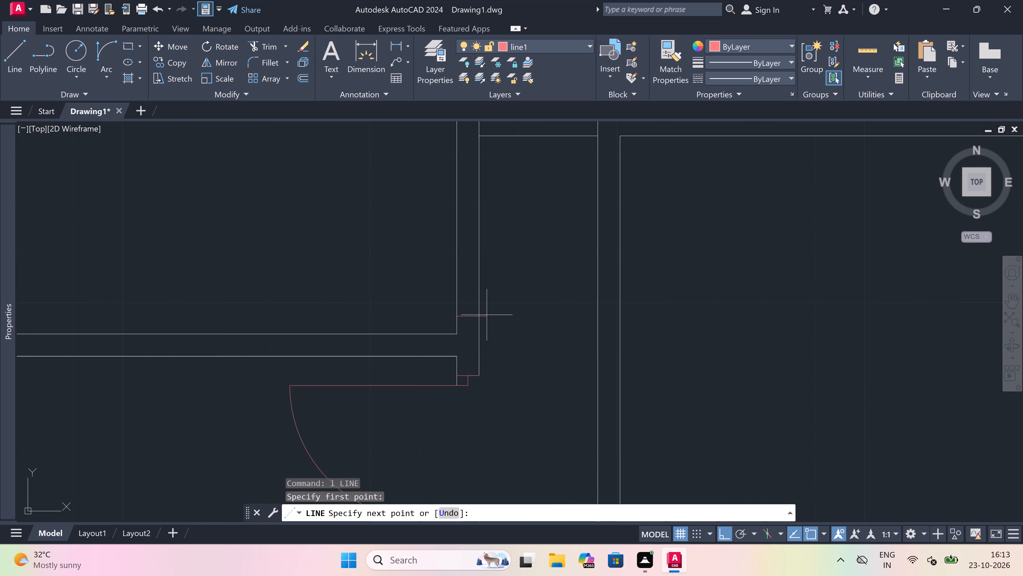
click(480, 315)
drag(468, 315, 469, 306)
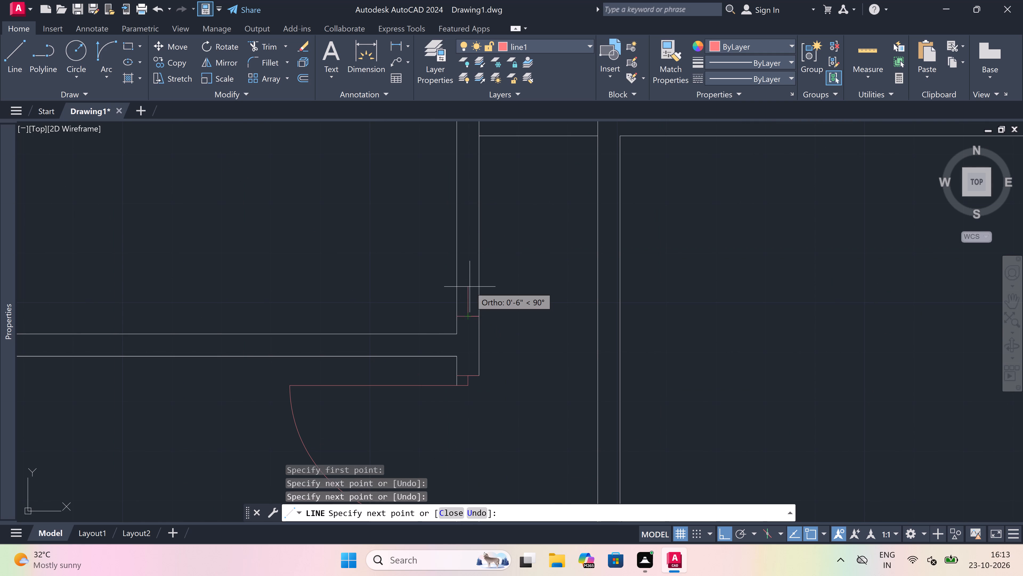
key(2)
text(")
key(space)
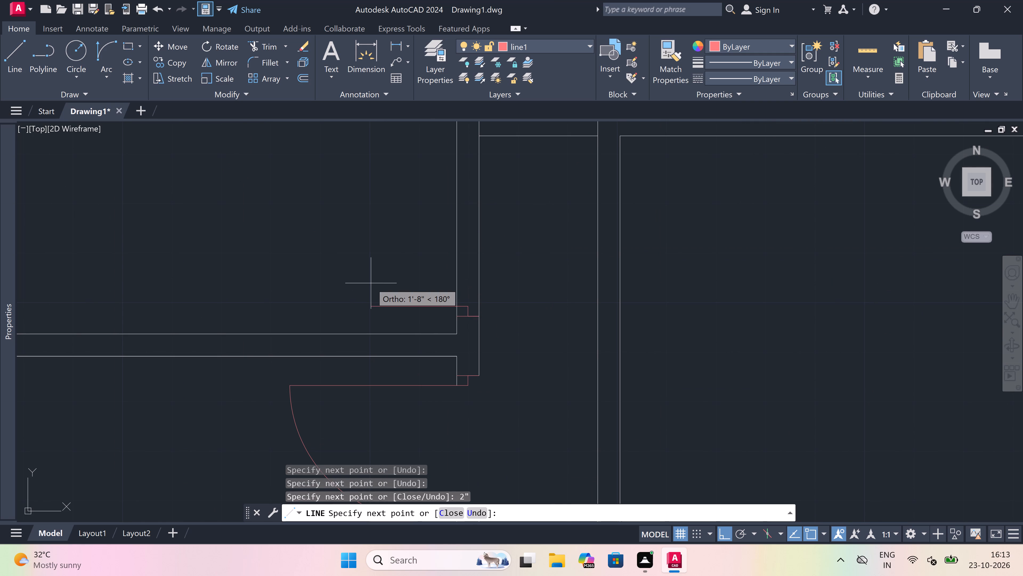
text(3')
key(space)
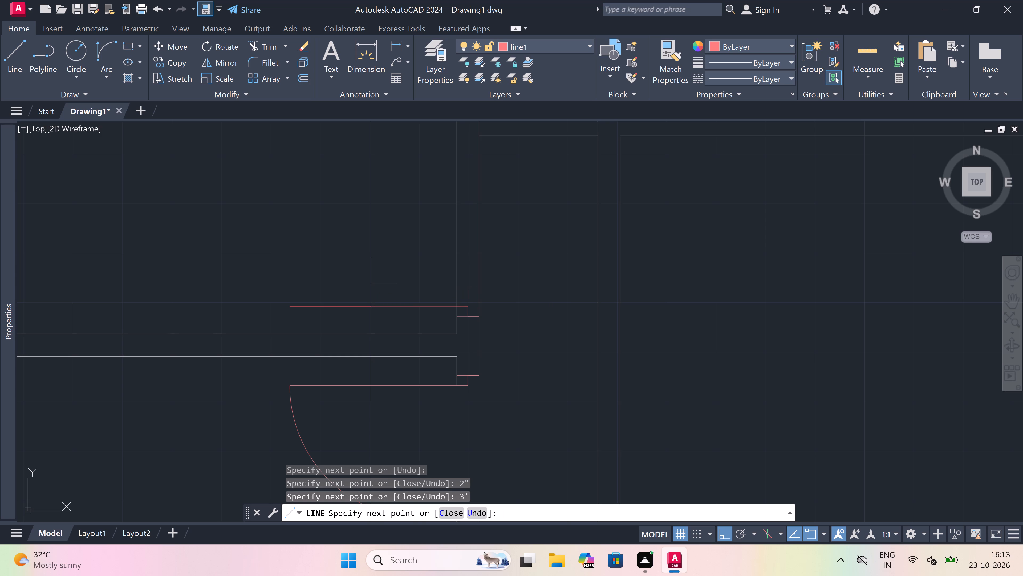
key(Escape)
Draw the opposite jamb across the same wall just below the upper shaft's bottom wall, with a 2" stop pointing down.
scroll(465, 334, down, 5)
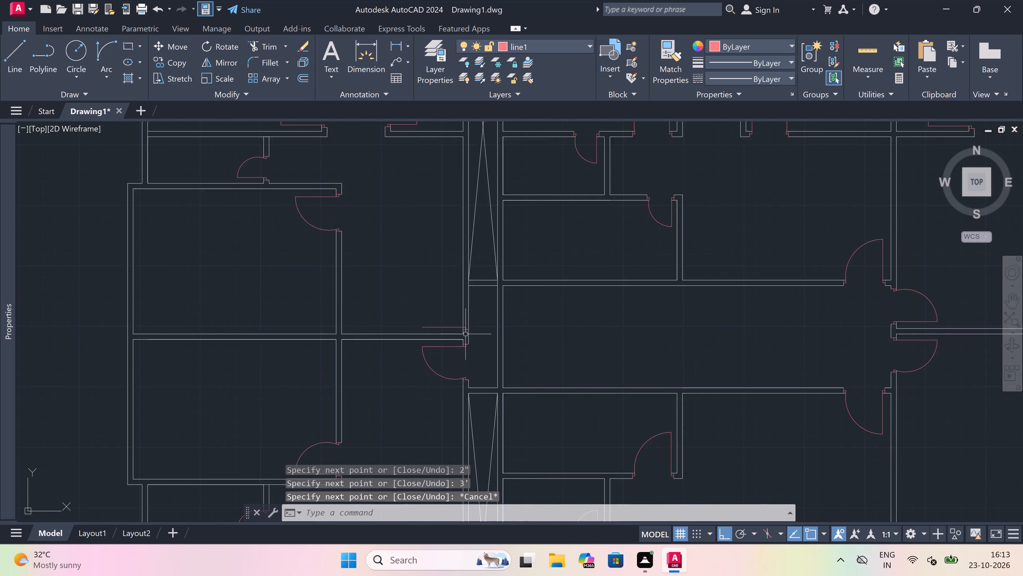
scroll(462, 317, up, 4)
key(space)
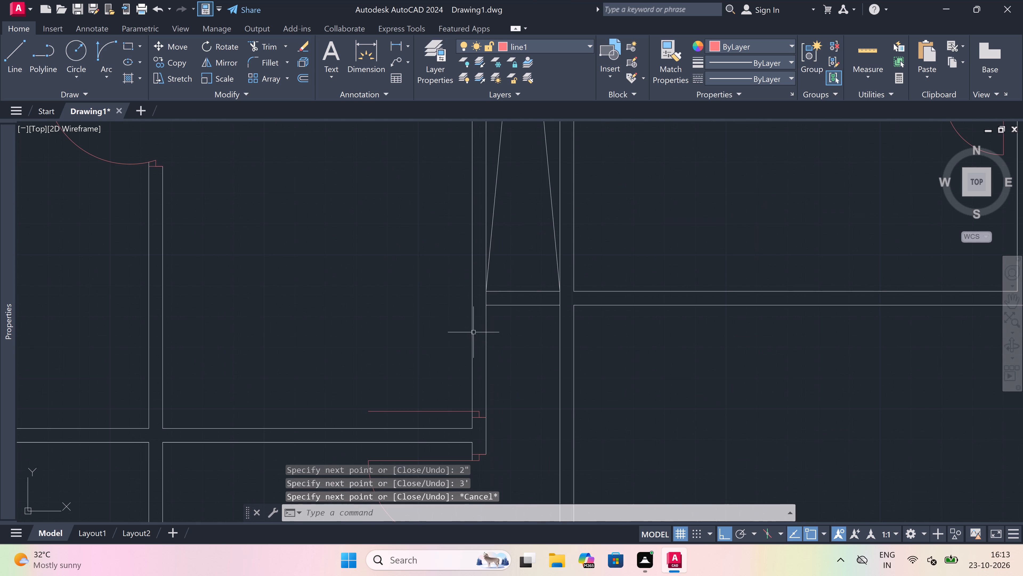
click(474, 319)
click(486, 319)
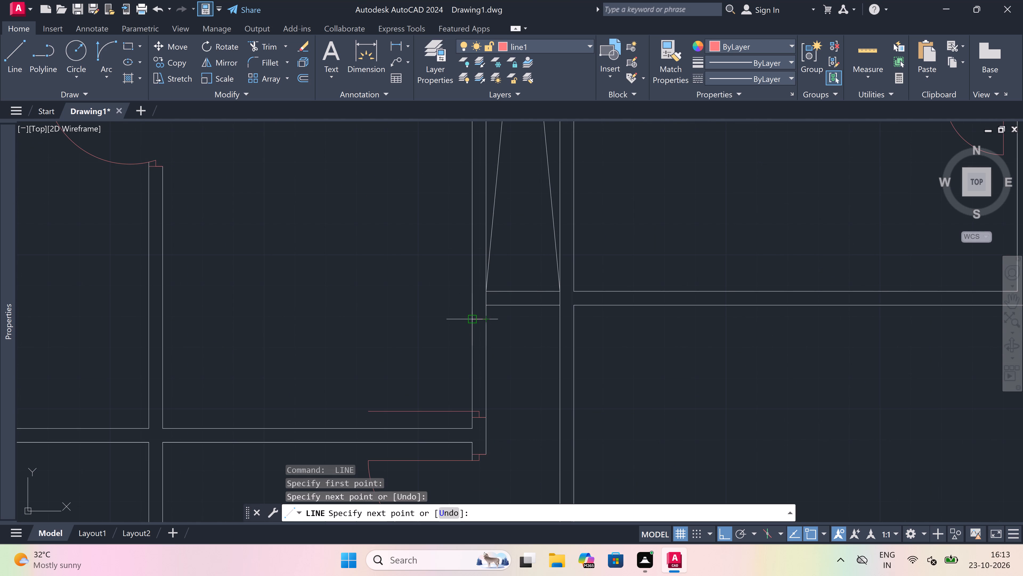
scroll(475, 318, up, 2)
click(482, 318)
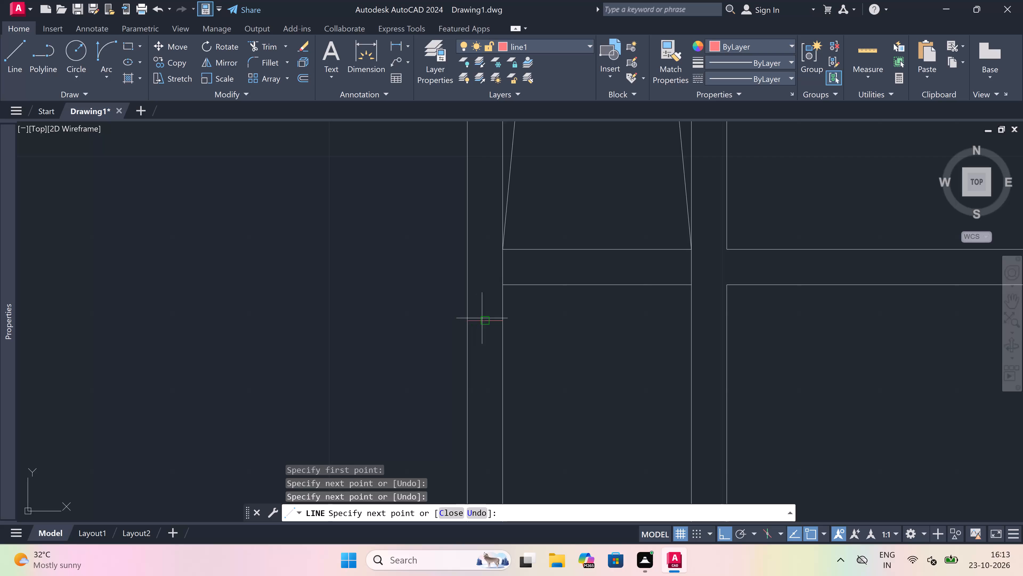
key(2)
text(")
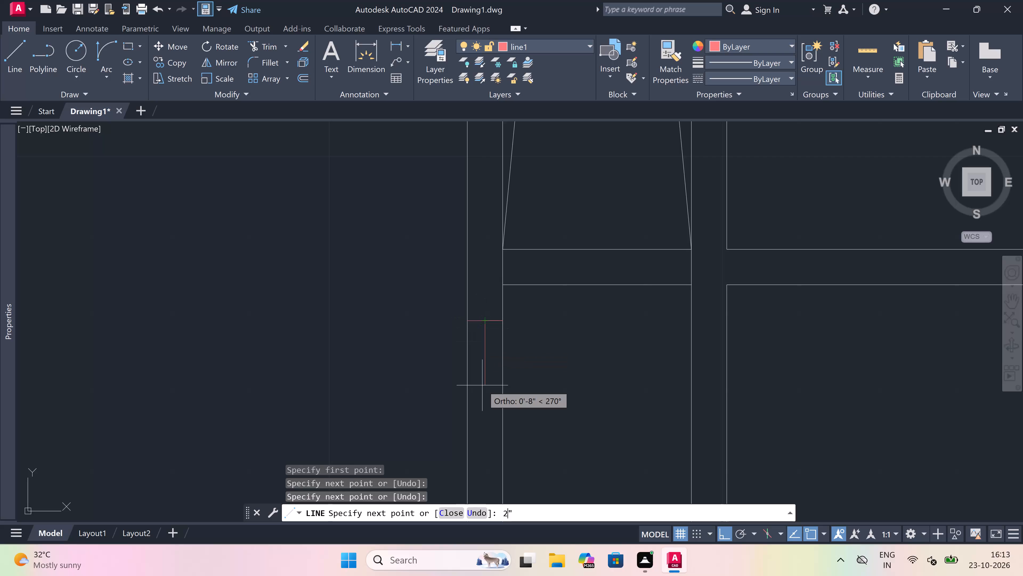
key(space)
key(Escape)
Draw the door swing arc above the partition, from the leaf's left end to the tip of the upper jamb's stop.
scroll(482, 385, down, 3)
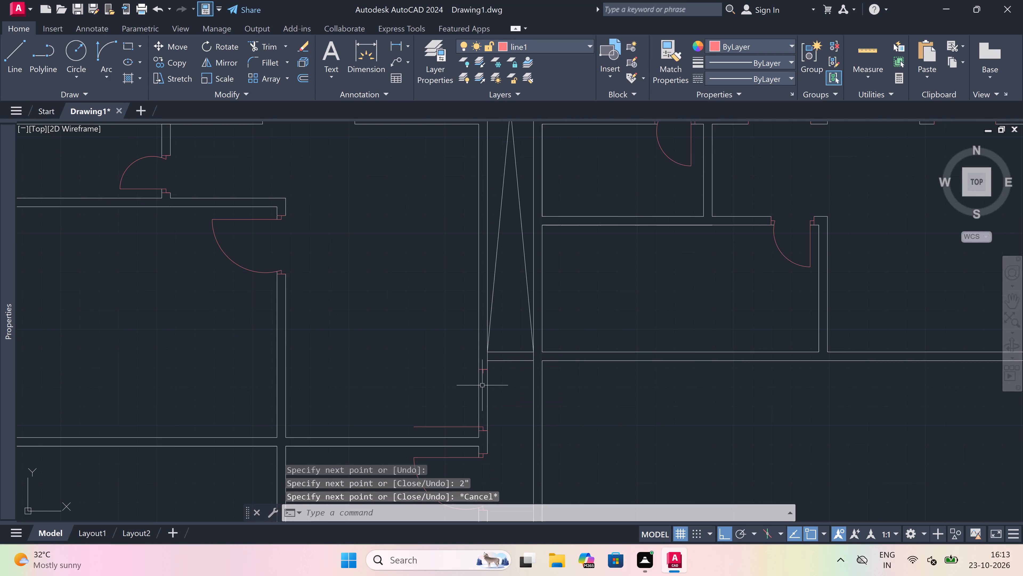
scroll(481, 407, up, 2)
scroll(481, 406, down, 3)
scroll(478, 434, up, 3)
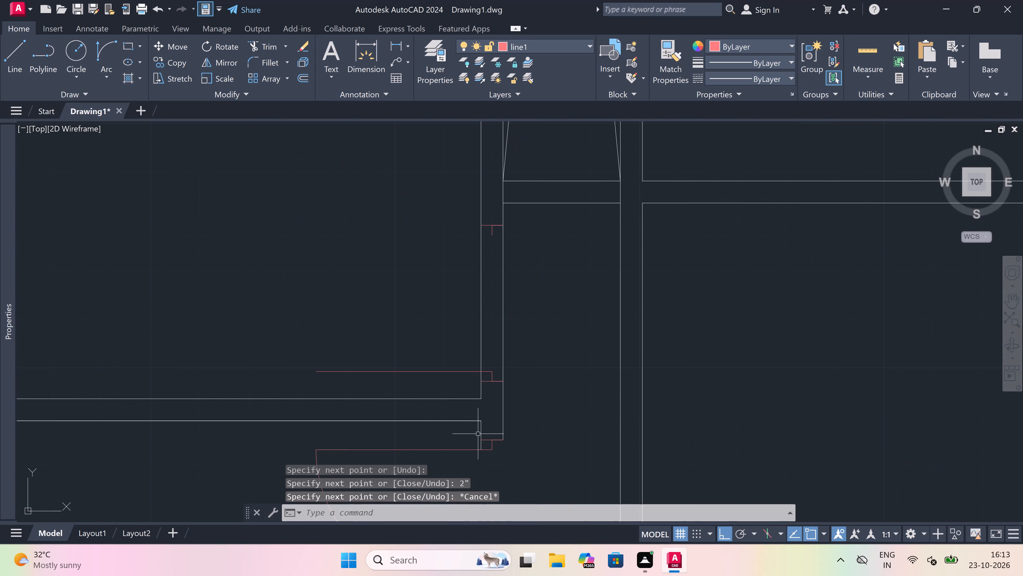
drag(103, 45, 115, 47)
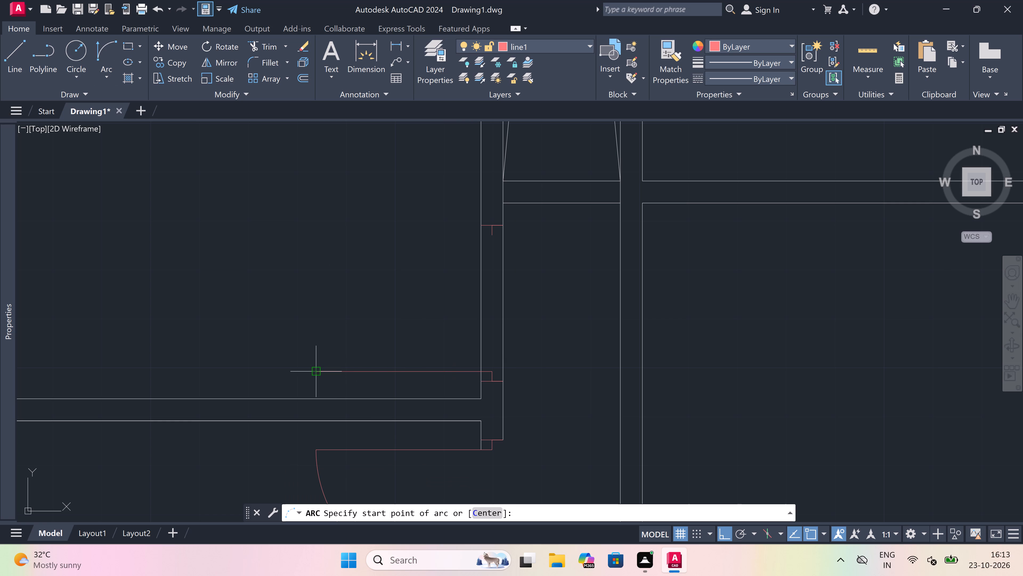
drag(318, 369, 326, 355)
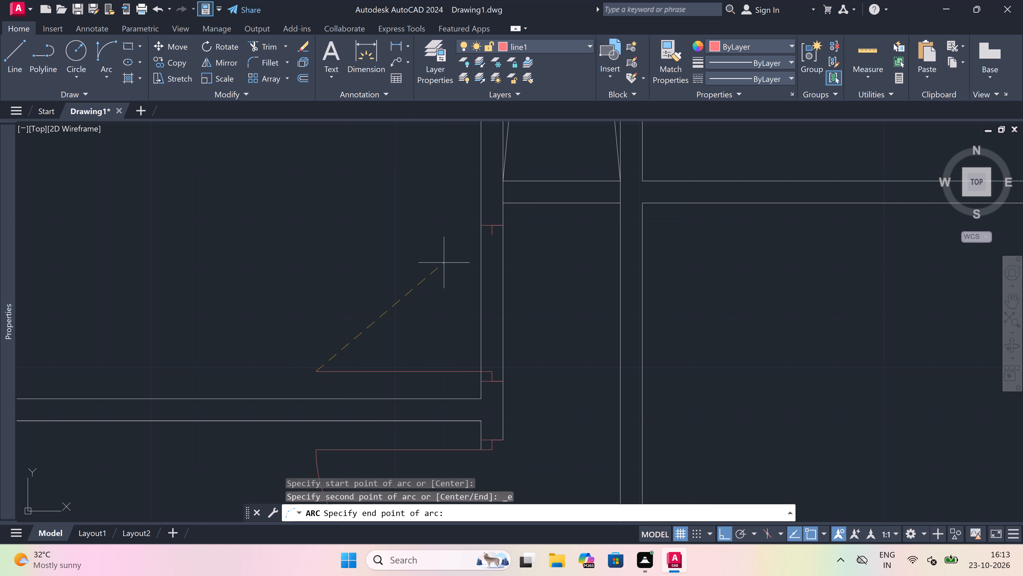
click(492, 238)
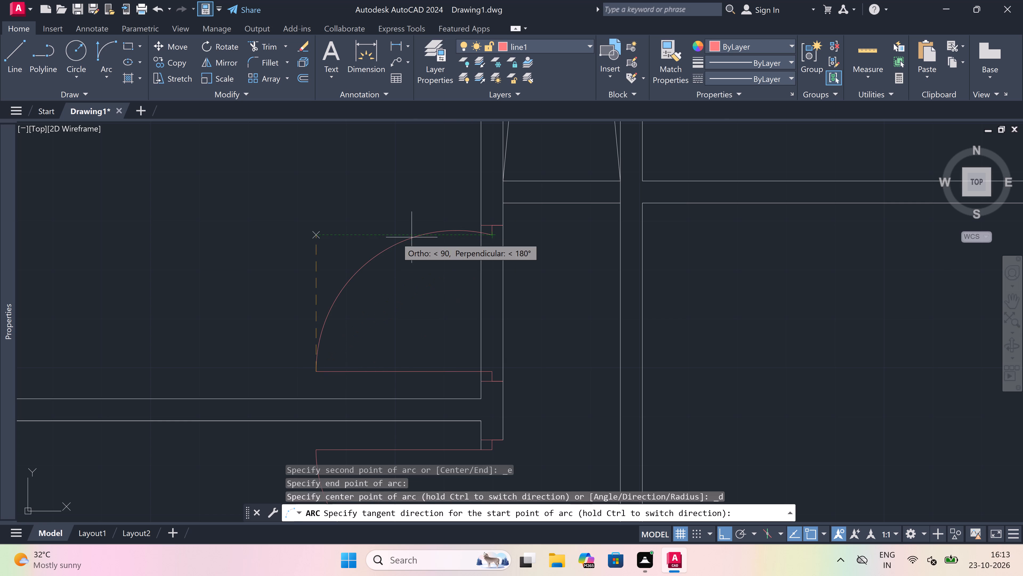
click(385, 239)
Trim both vertical wall lines between the new door's jambs to open the doorway above the partition.
key(t)
key(r)
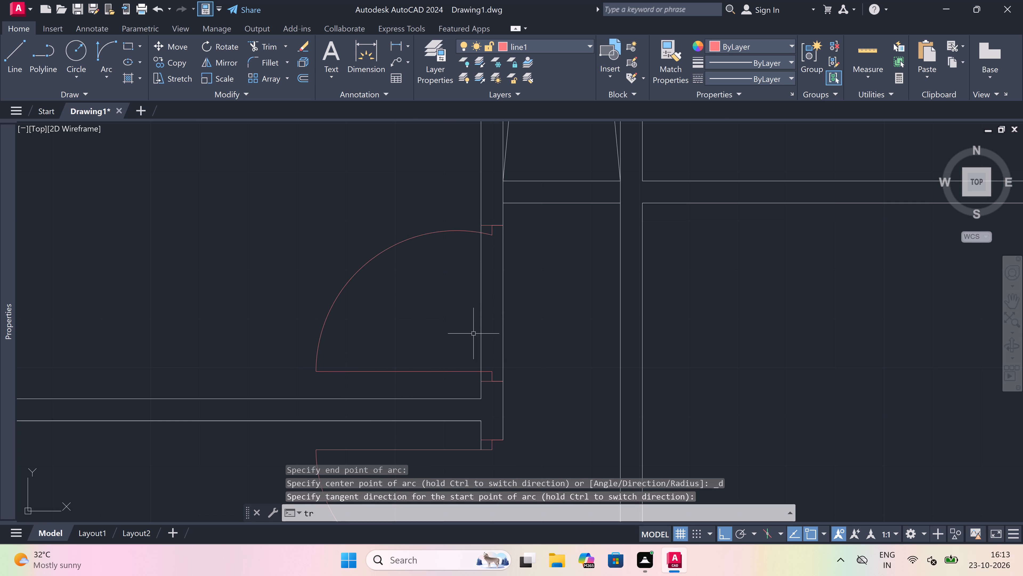
key(space)
drag(473, 334, 480, 331)
click(545, 322)
key(Escape)
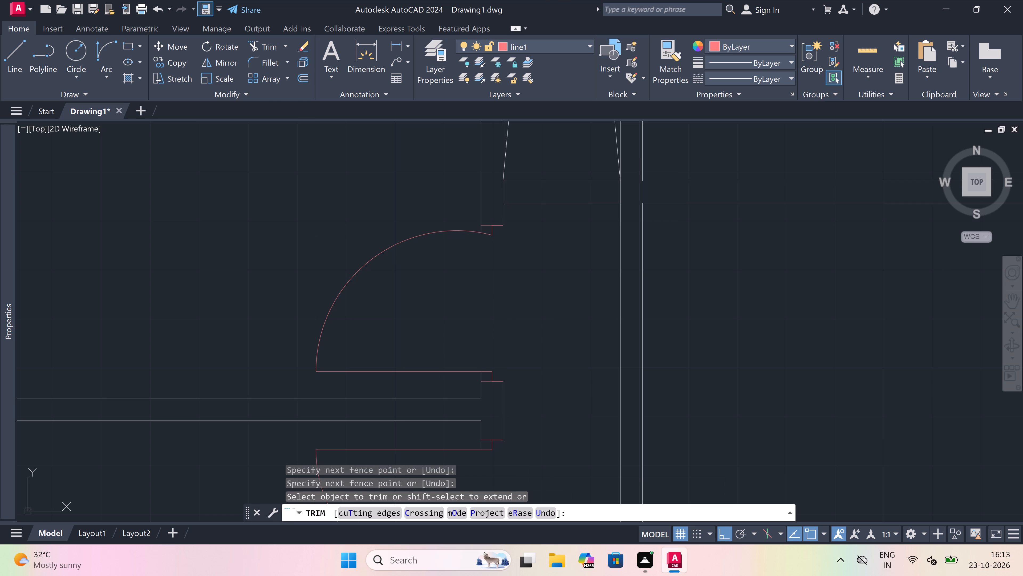
Extend the central corridor's upper and lower wall lines across the vertical wall beside the shafts.
scroll(440, 320, down, 5)
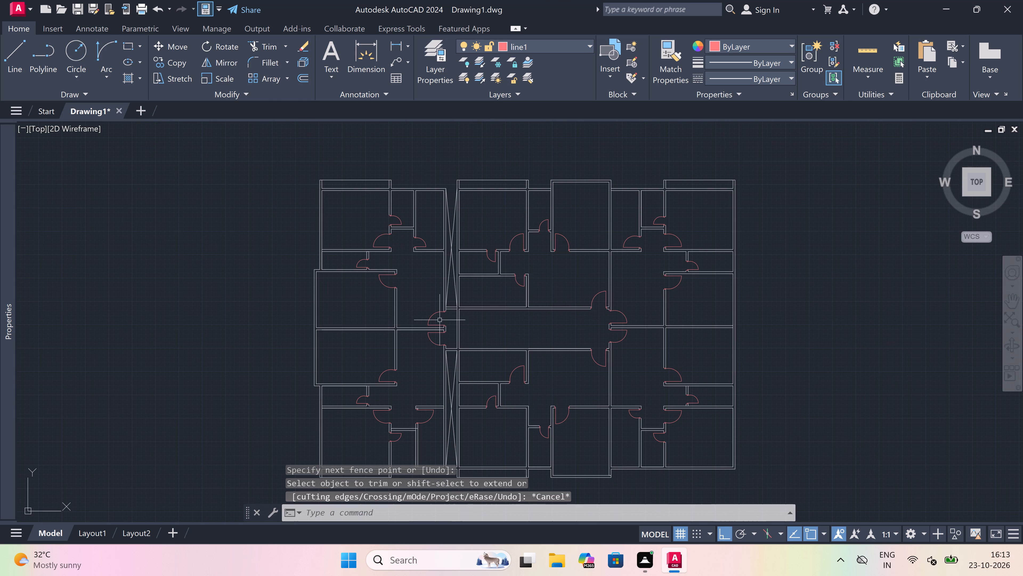
scroll(494, 319, up, 2)
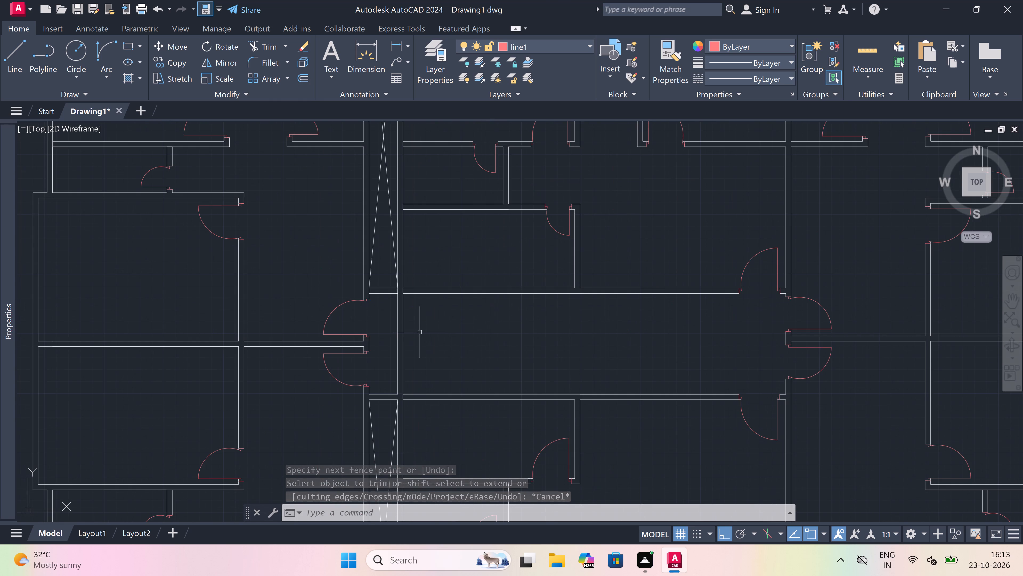
text(ex)
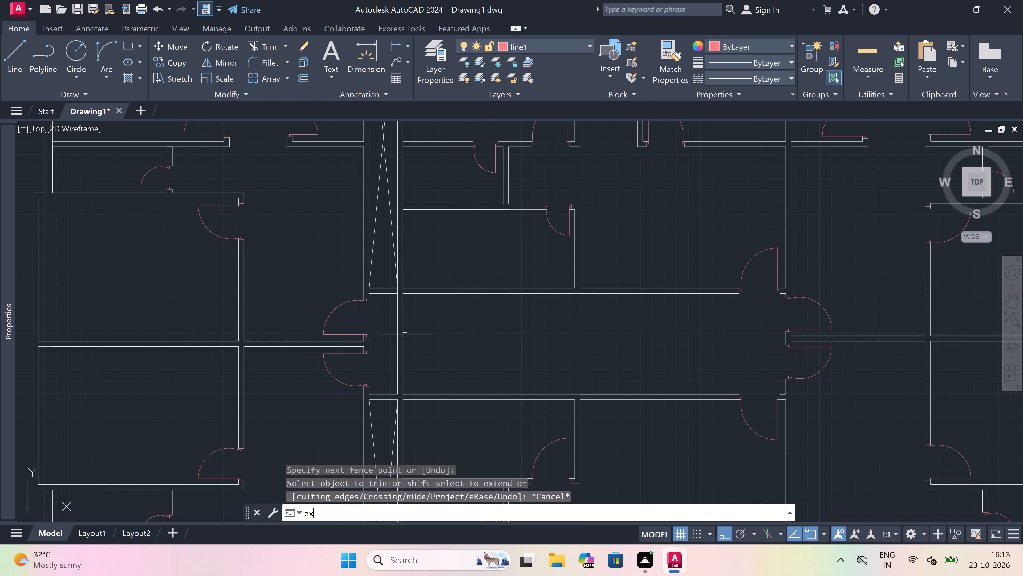
key(space)
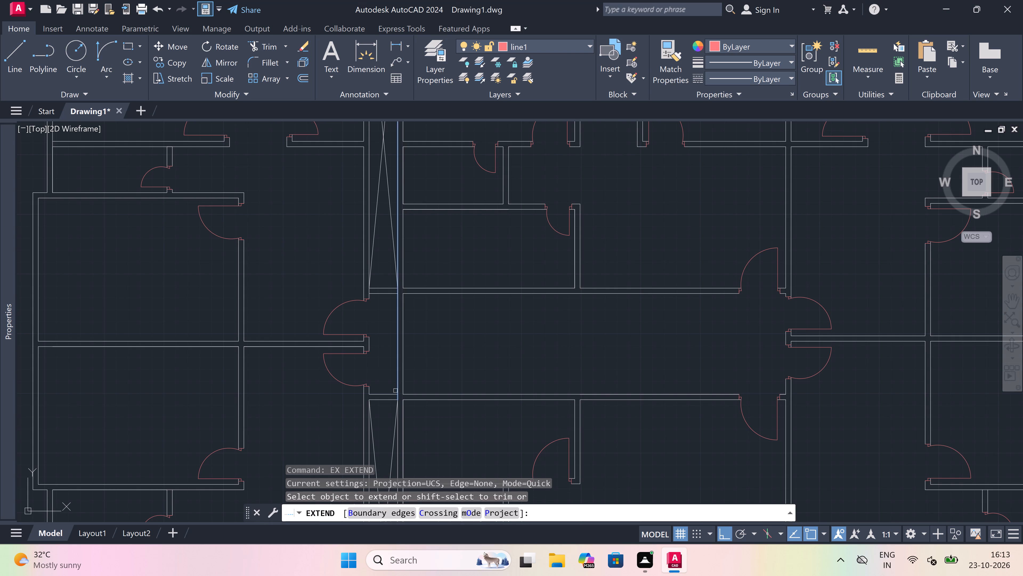
click(395, 392)
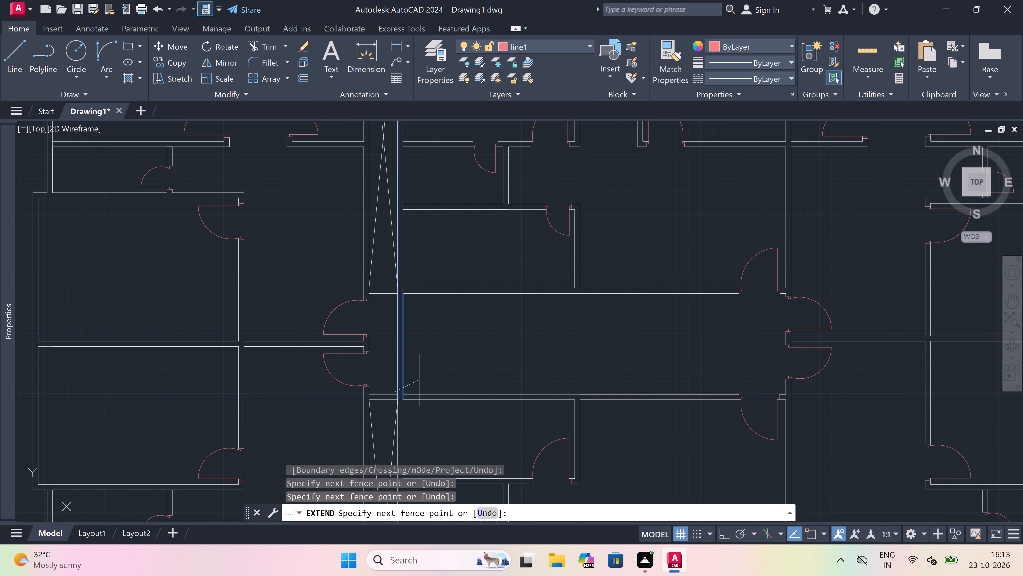
click(400, 402)
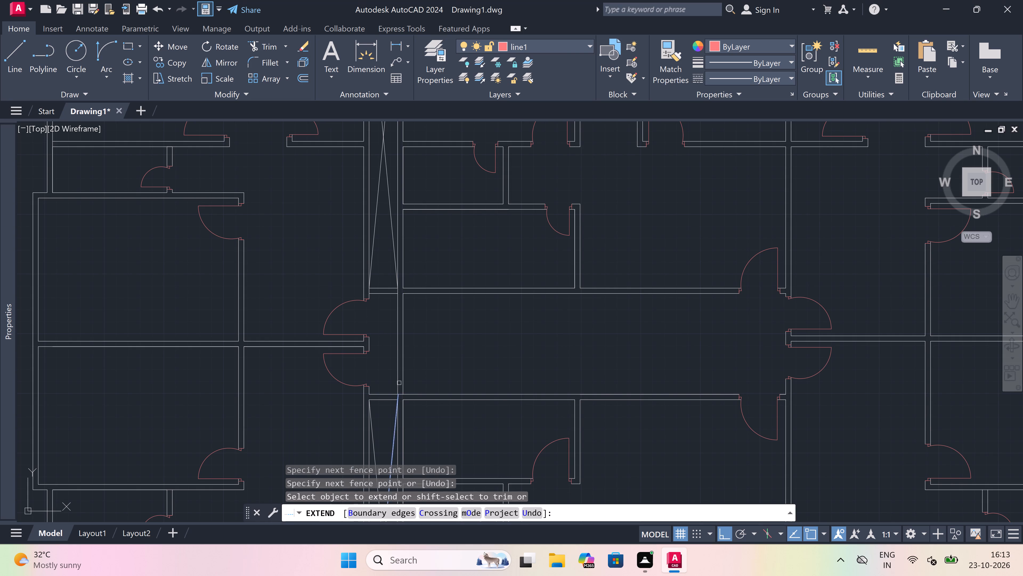
click(411, 291)
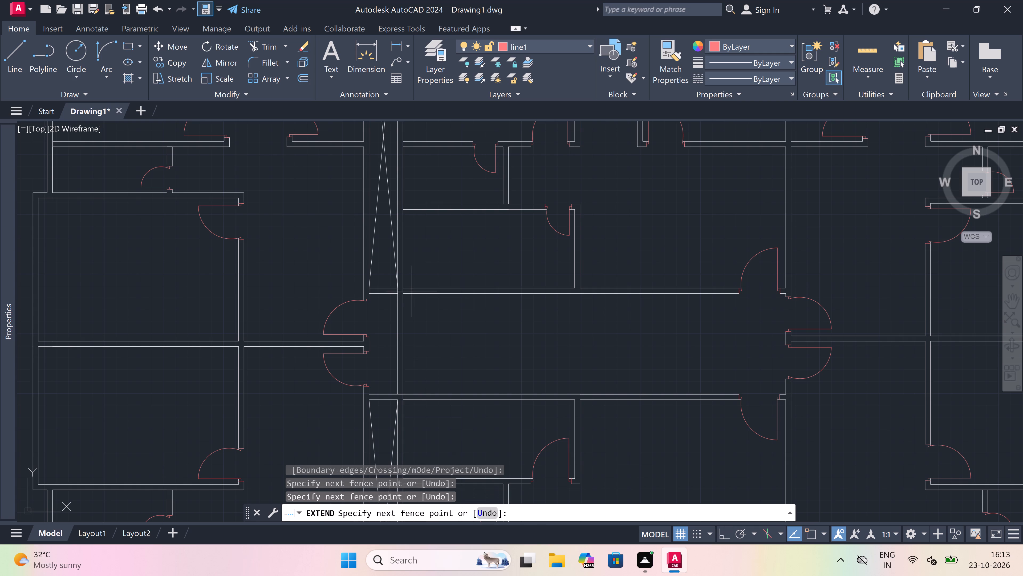
click(410, 304)
key(Escape)
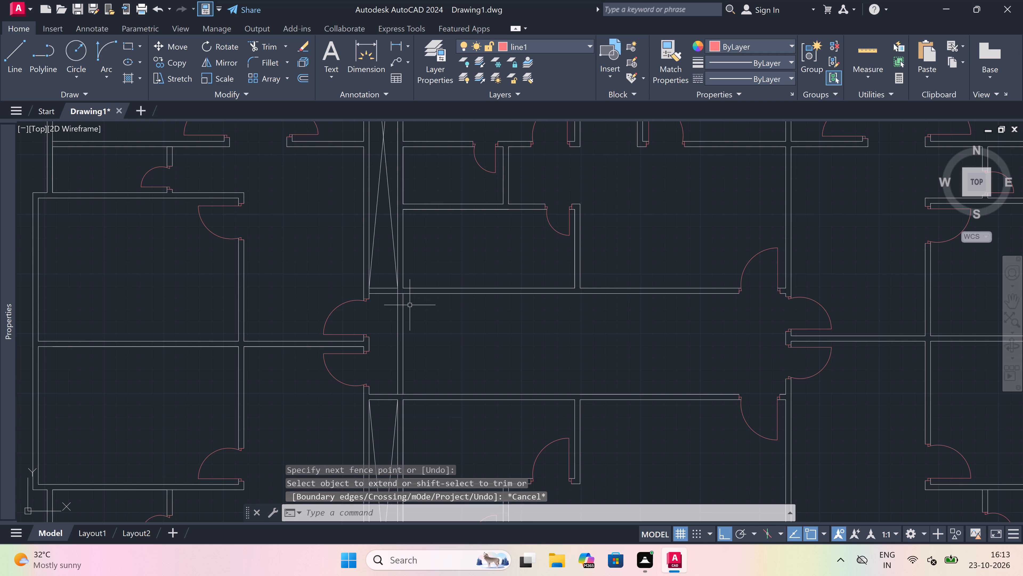
Trim away the two vertical wall lines crossing the central corridor between the upper and lower shafts.
text(tr)
key(space)
click(399, 329)
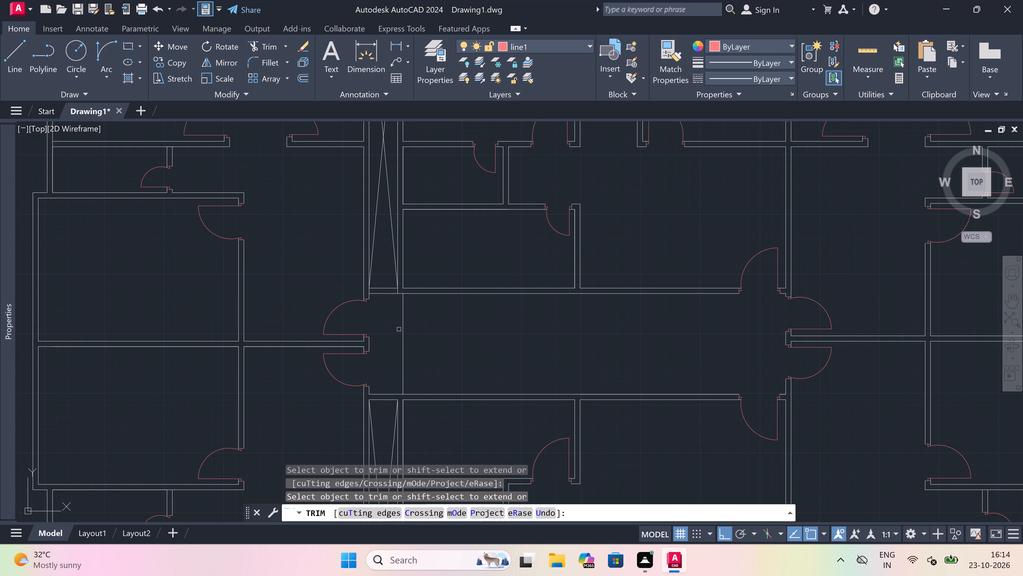
click(407, 329)
click(401, 329)
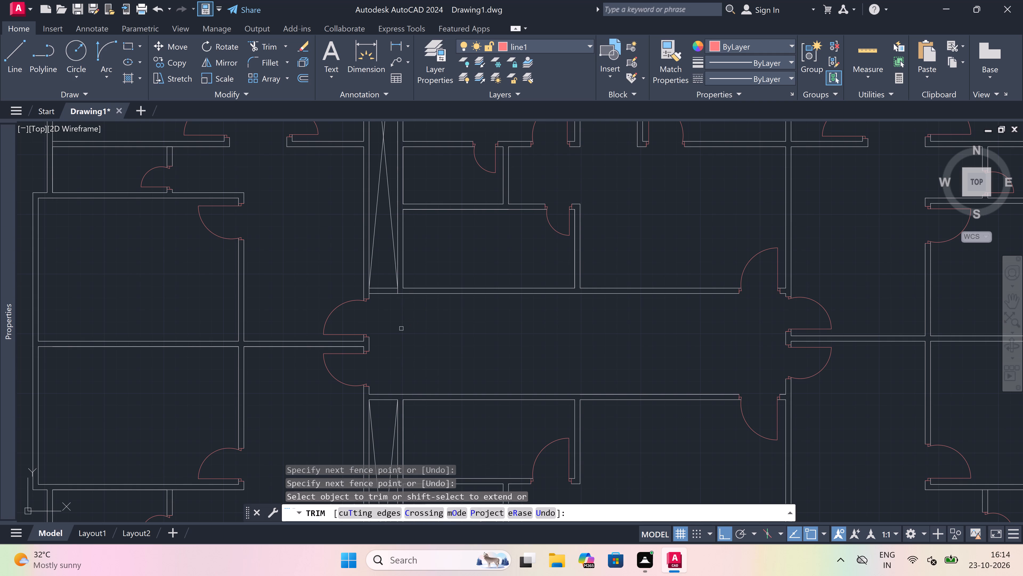
key(Escape)
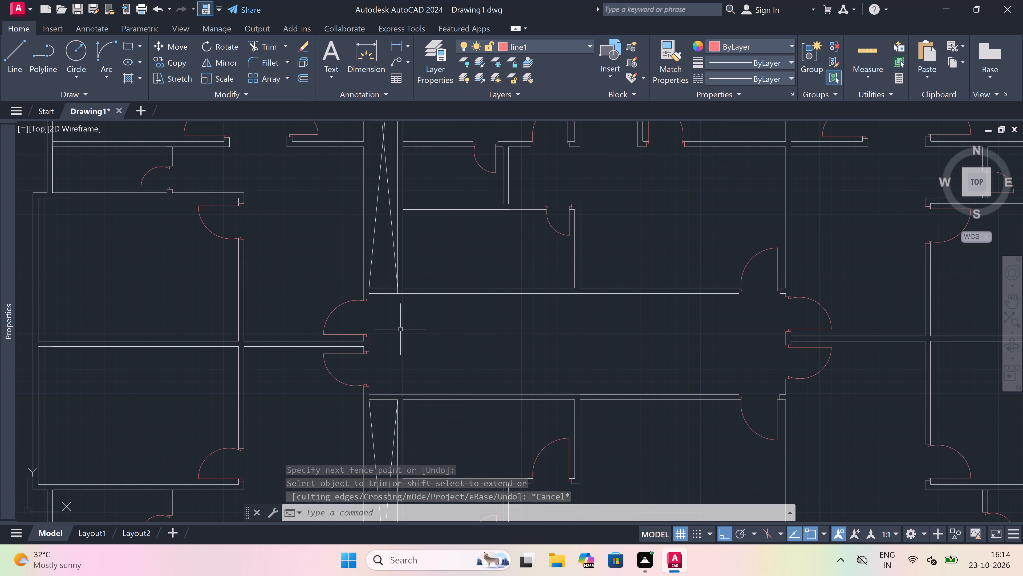
On layer line4, draw a vertical line across the central corridor from its lower to upper wall, just right of the shafts.
scroll(400, 329, down, 2)
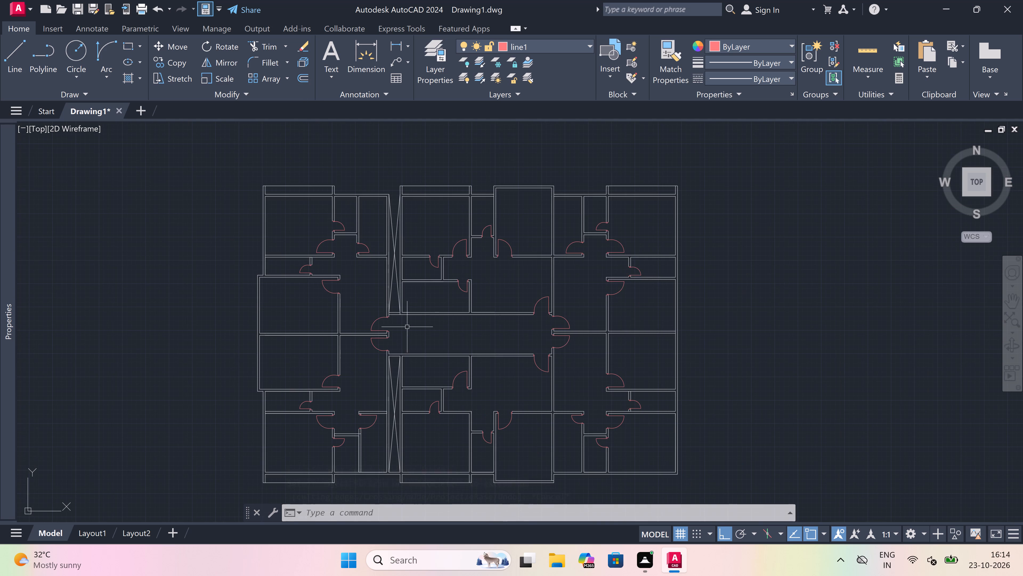
scroll(420, 327, up, 2)
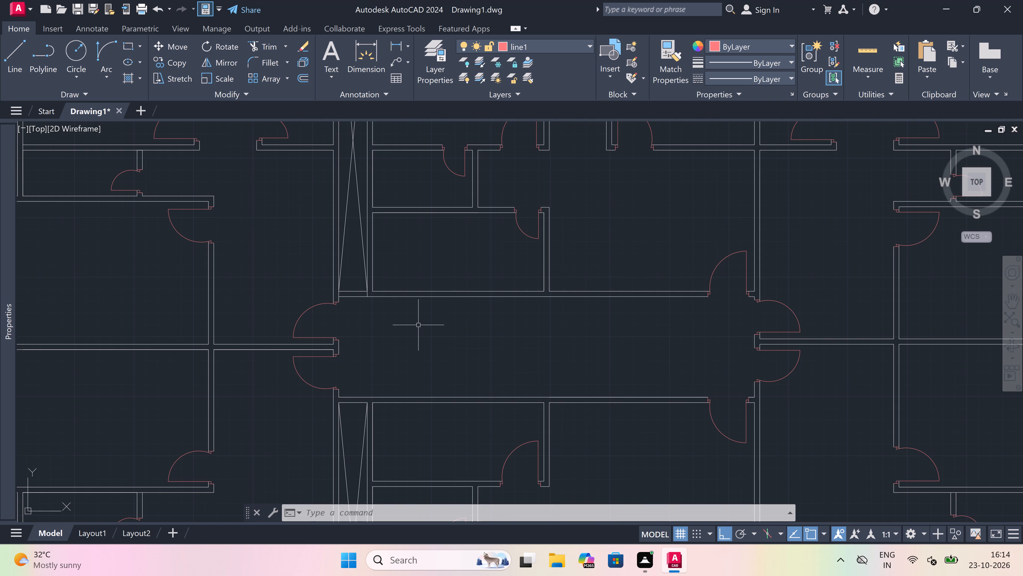
scroll(418, 325, up, 1)
scroll(418, 325, down, 1)
scroll(418, 325, up, 1)
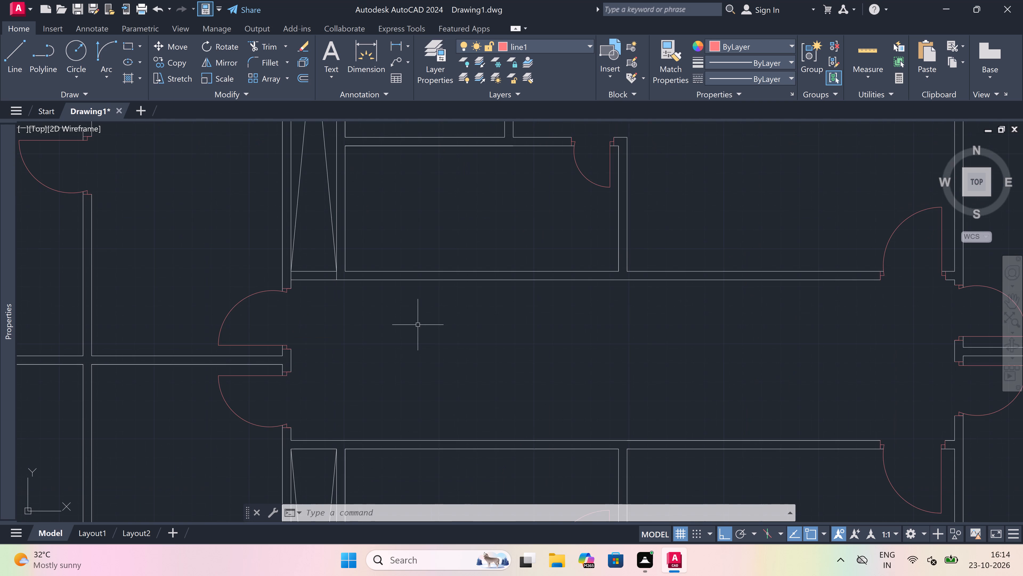
click(548, 40)
click(548, 121)
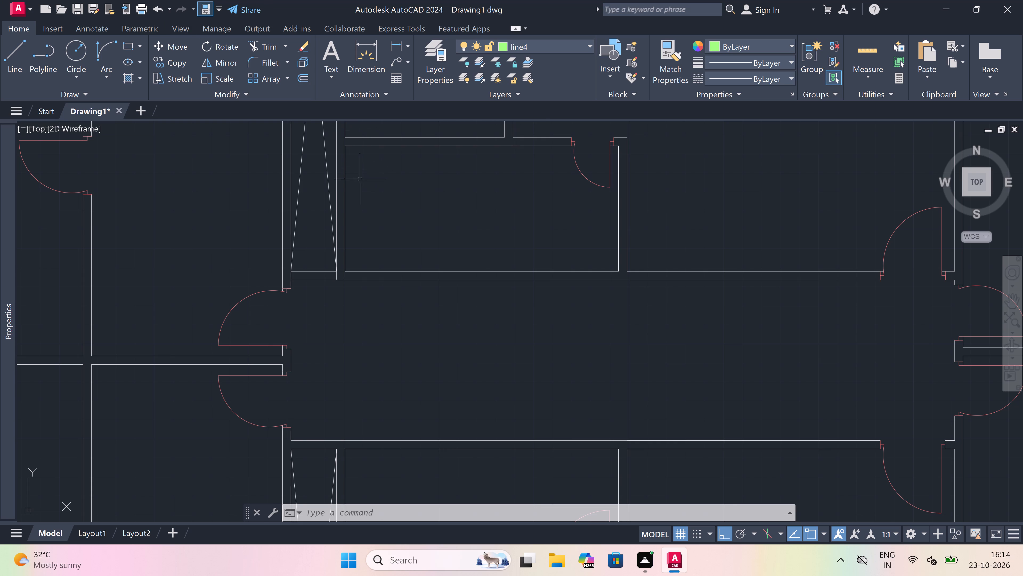
key(l)
key(space)
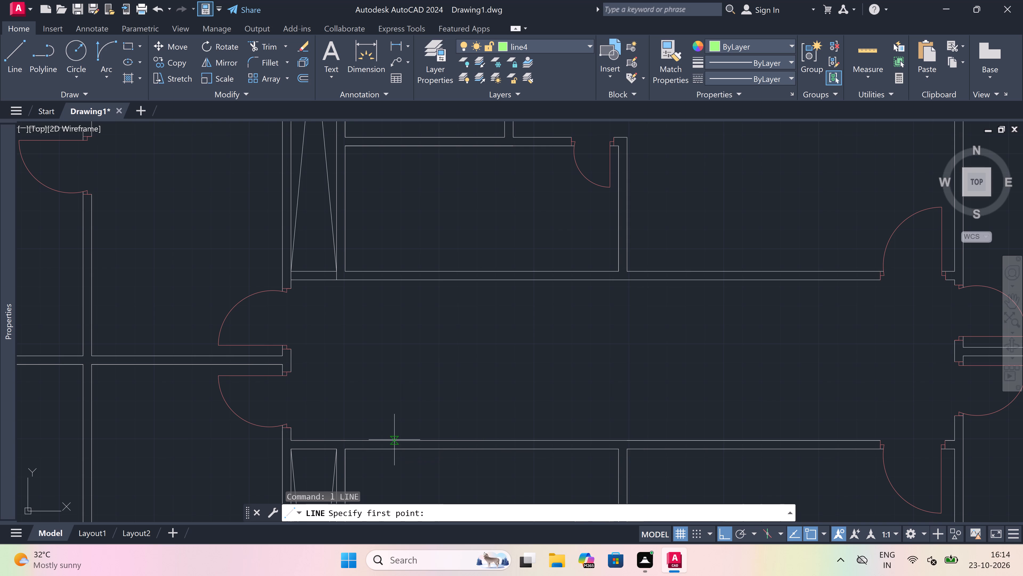
drag(392, 438, 398, 426)
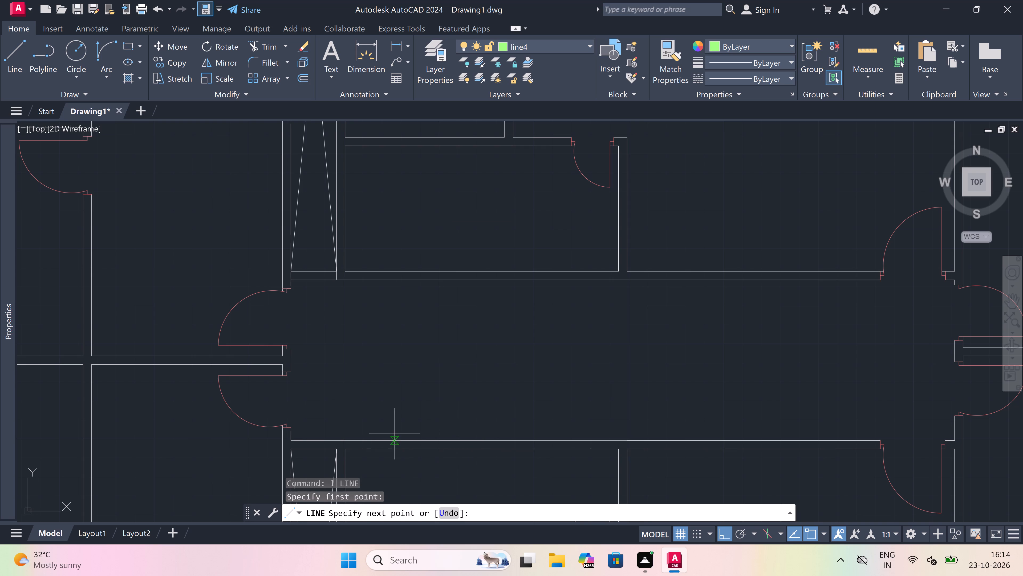
click(393, 277)
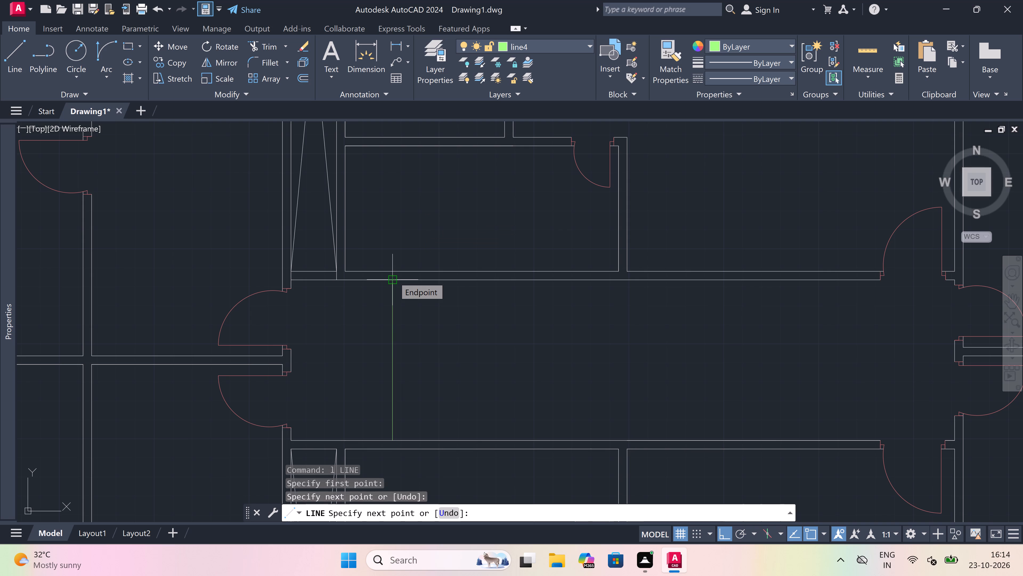
From the vertical line's midpoint, draw a horizontal line about 19'-6" long rightward along the middle of the corridor.
click(390, 361)
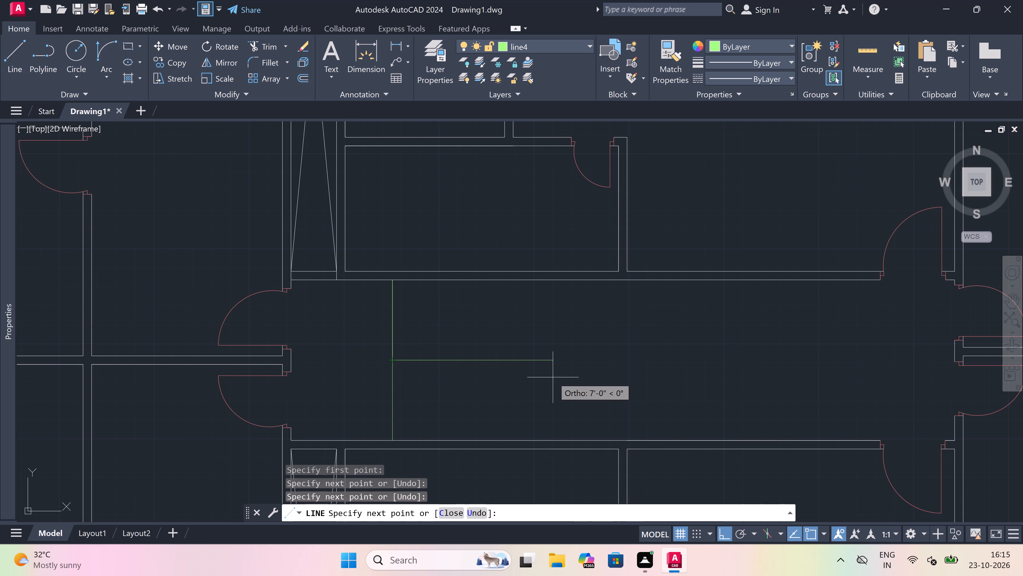
scroll(553, 377, down, 2)
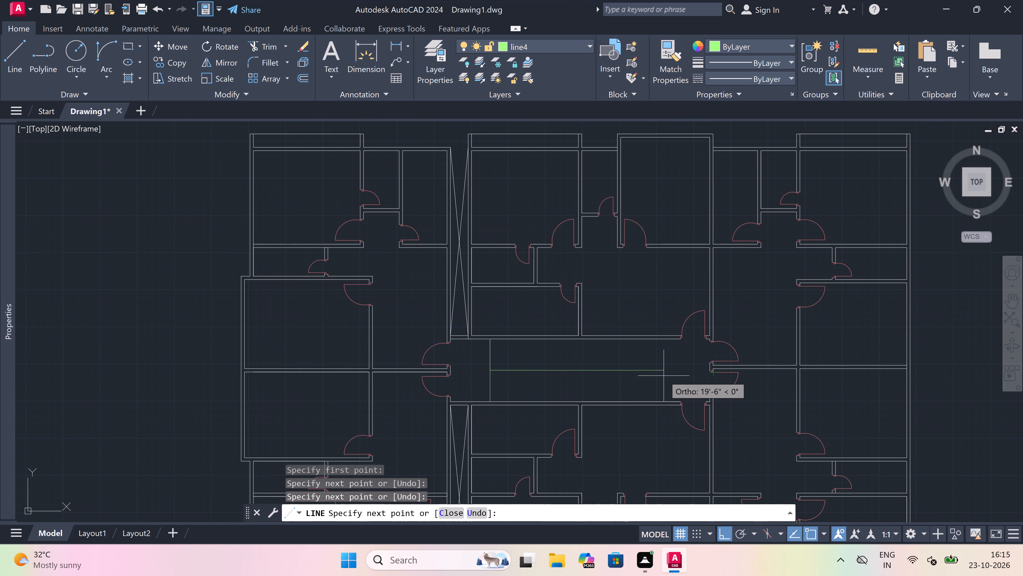
scroll(664, 375, up, 2)
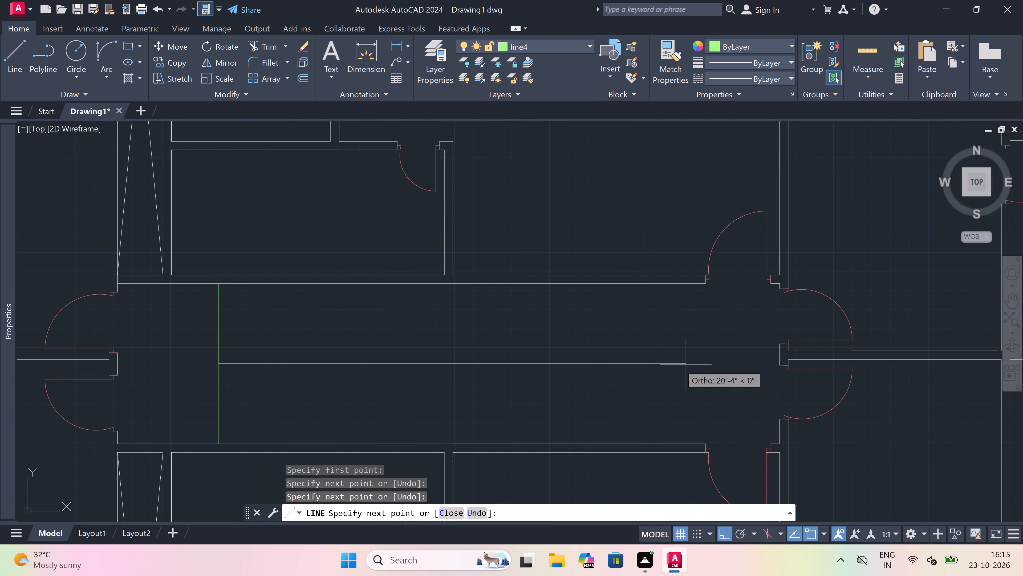
click(664, 364)
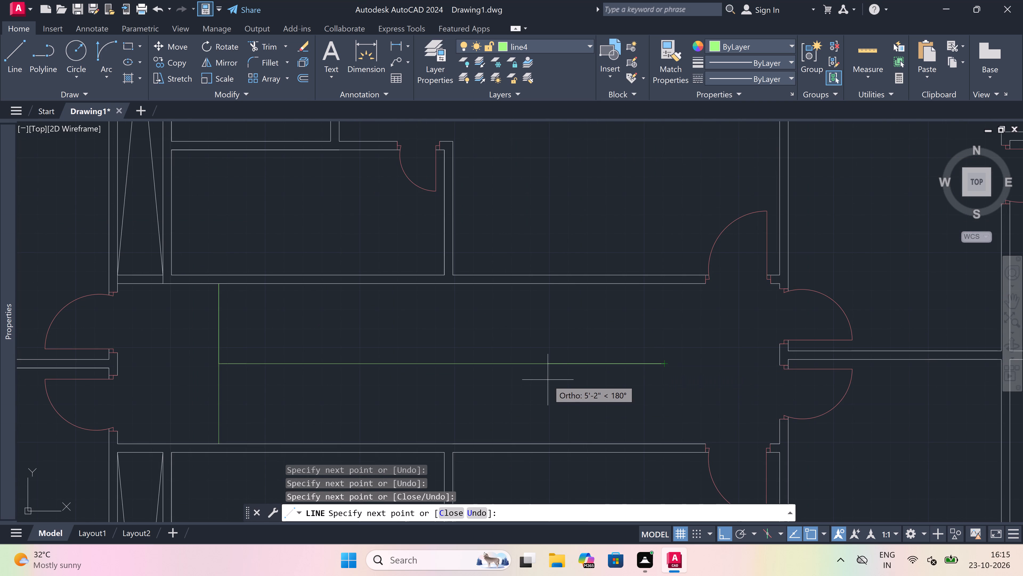
key(Escape)
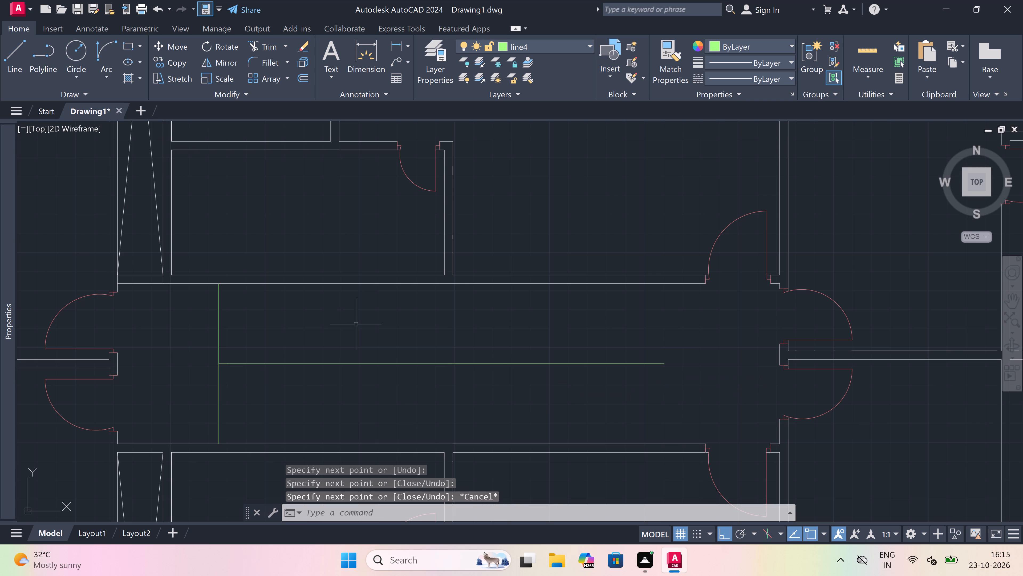
Draw a second vertical line across the corridor's full width, crossing the horizontal middle line just left of the upper room's partition.
key(space)
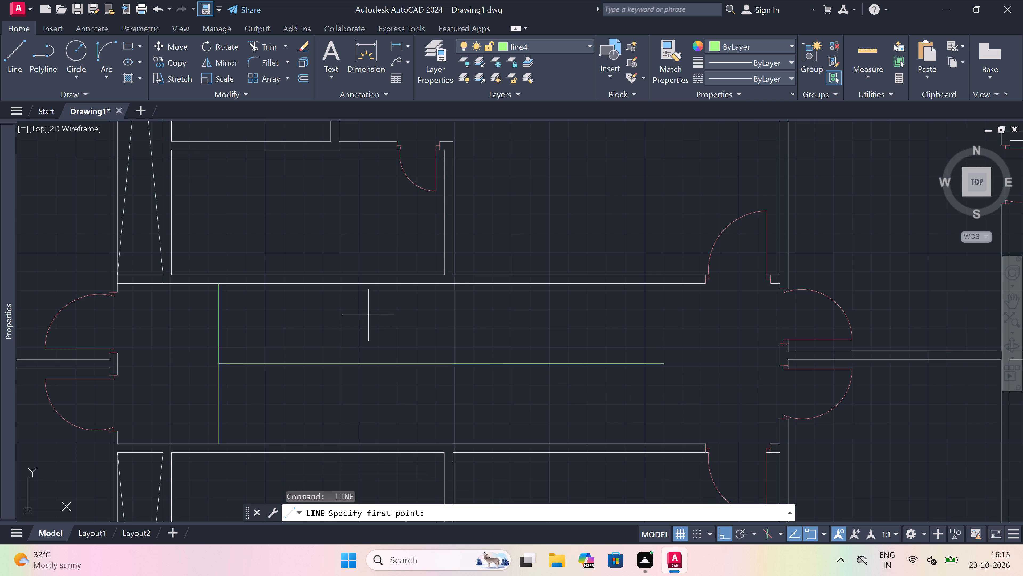
click(398, 283)
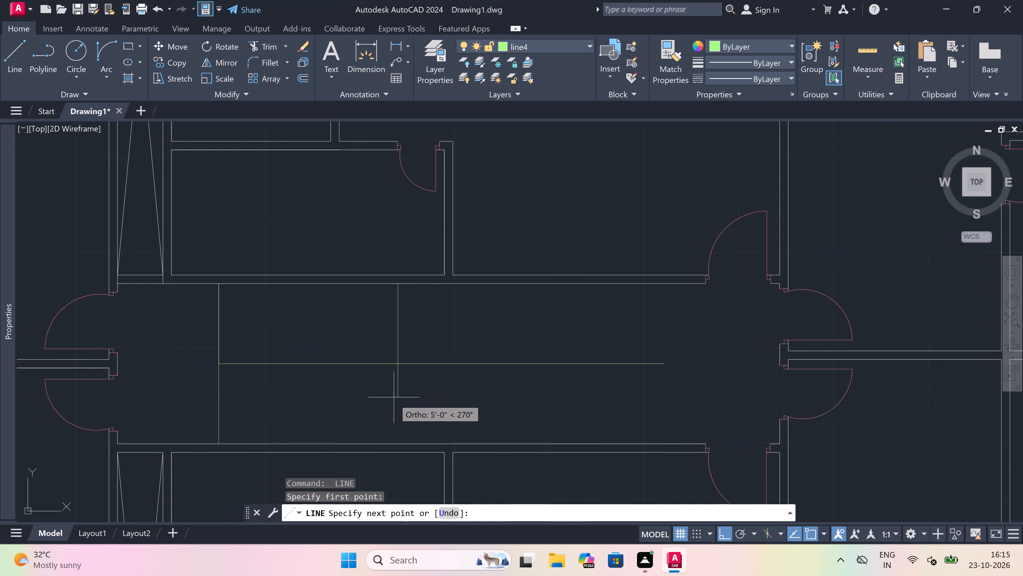
click(399, 443)
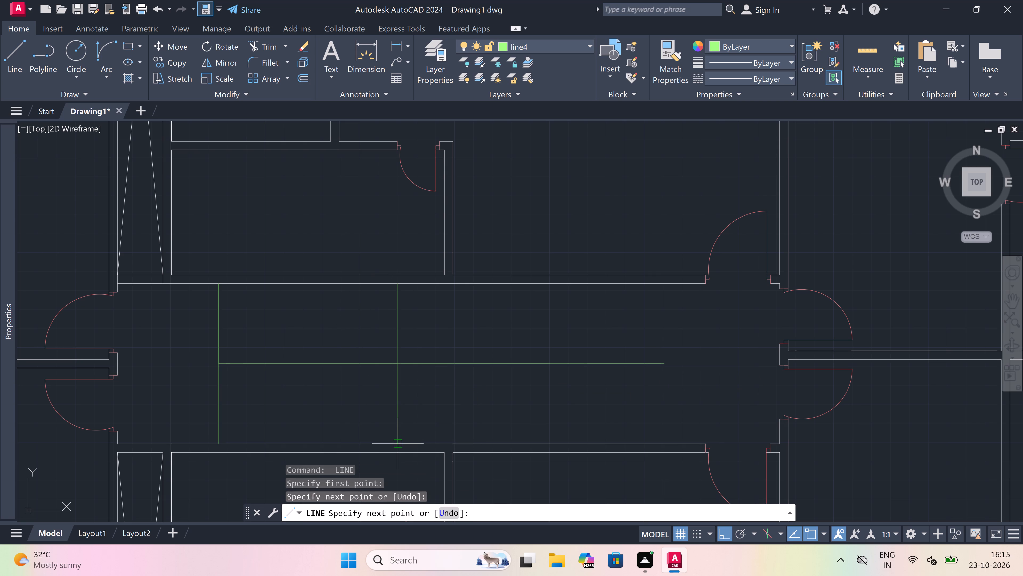
key(Escape)
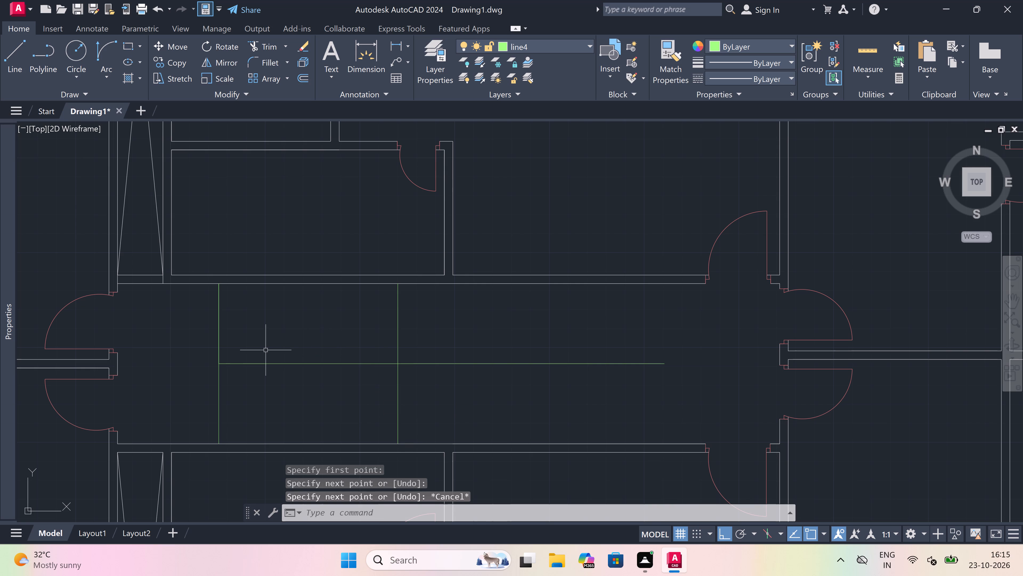
Draw a rectangle slightly inset within the lower half of the corridor bay, between the two vertical lines and below the middle line.
key(Escape)
text(re)
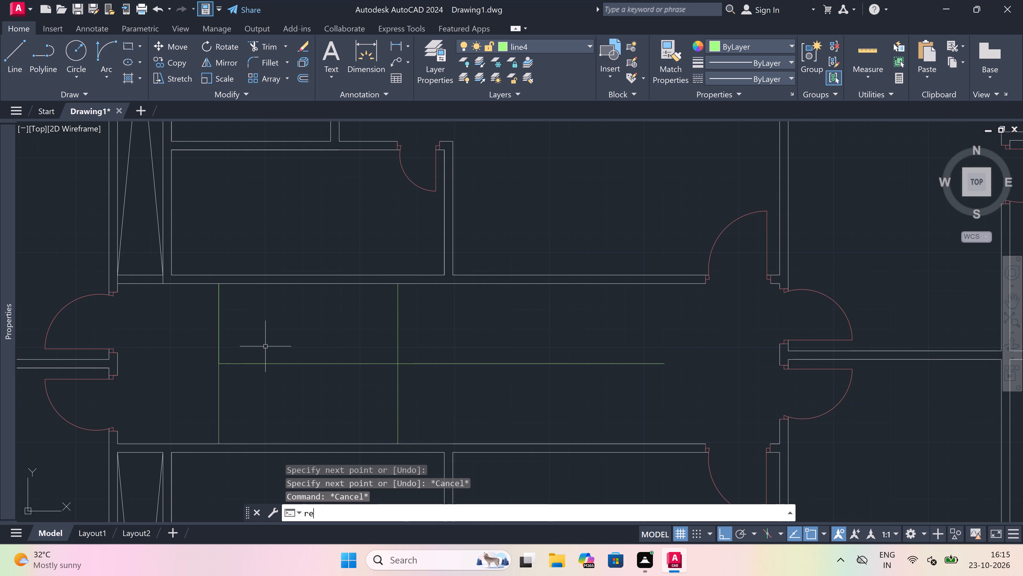
key(c)
key(space)
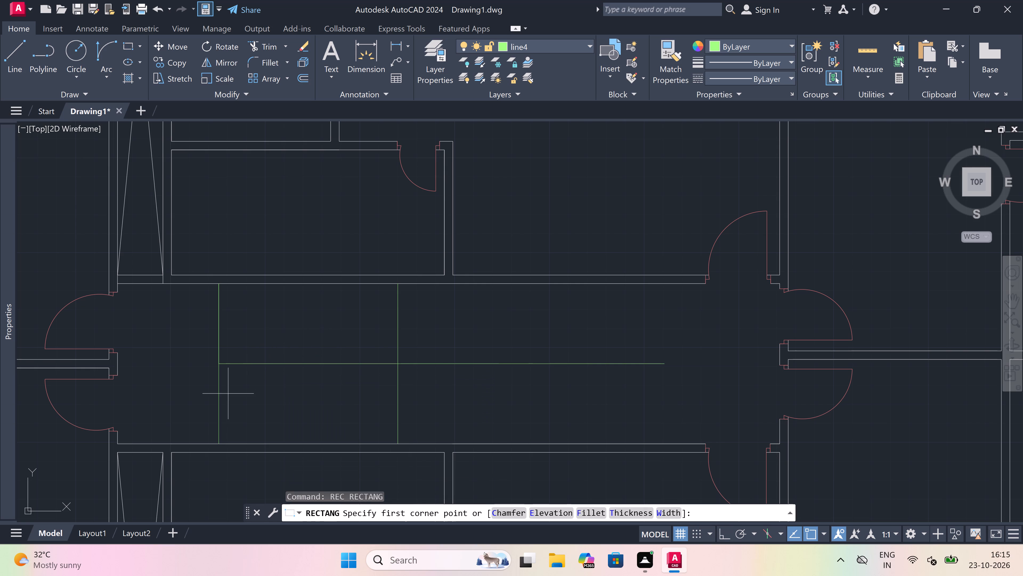
scroll(220, 431, up, 1)
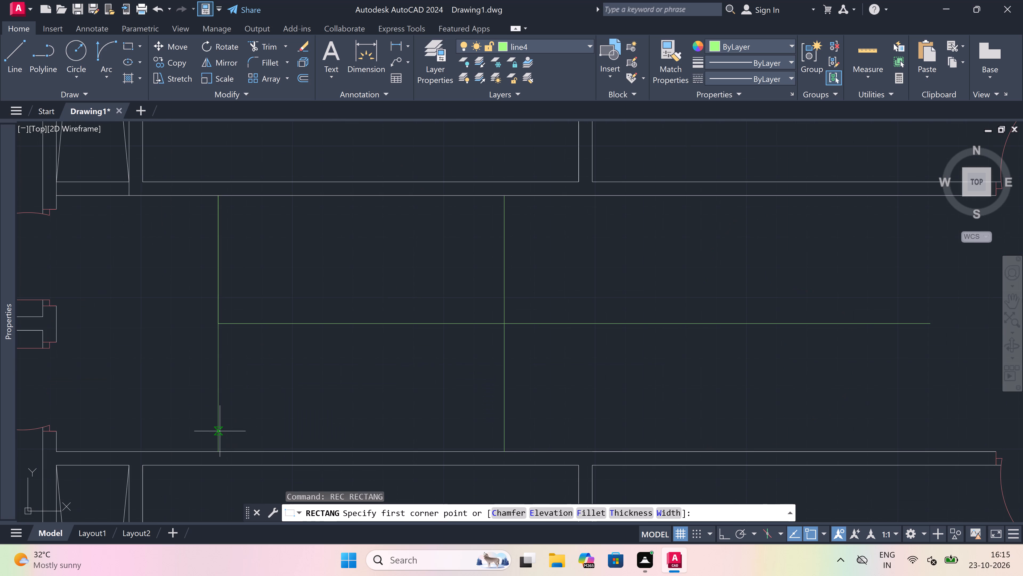
scroll(220, 431, up, 1)
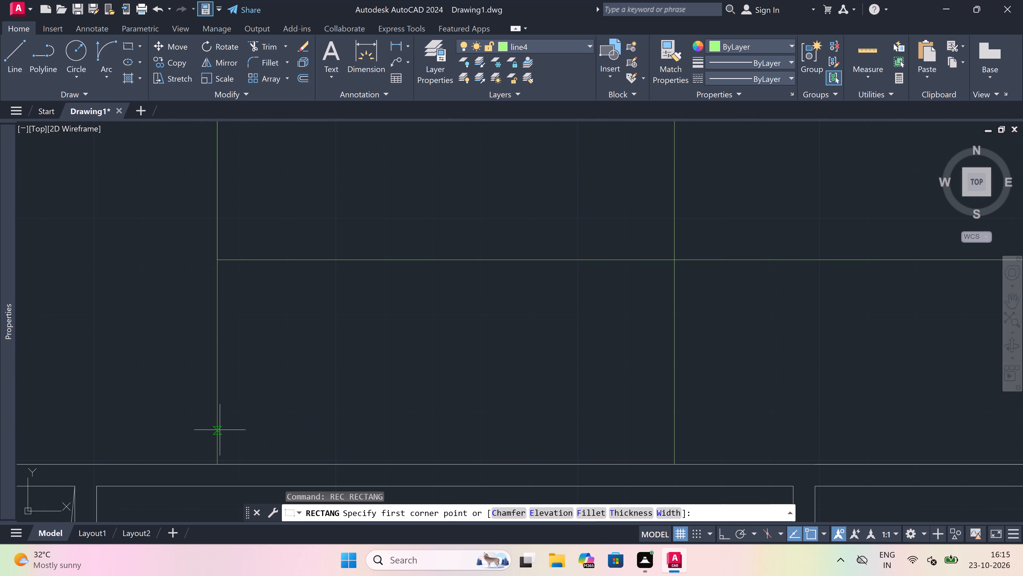
click(232, 274)
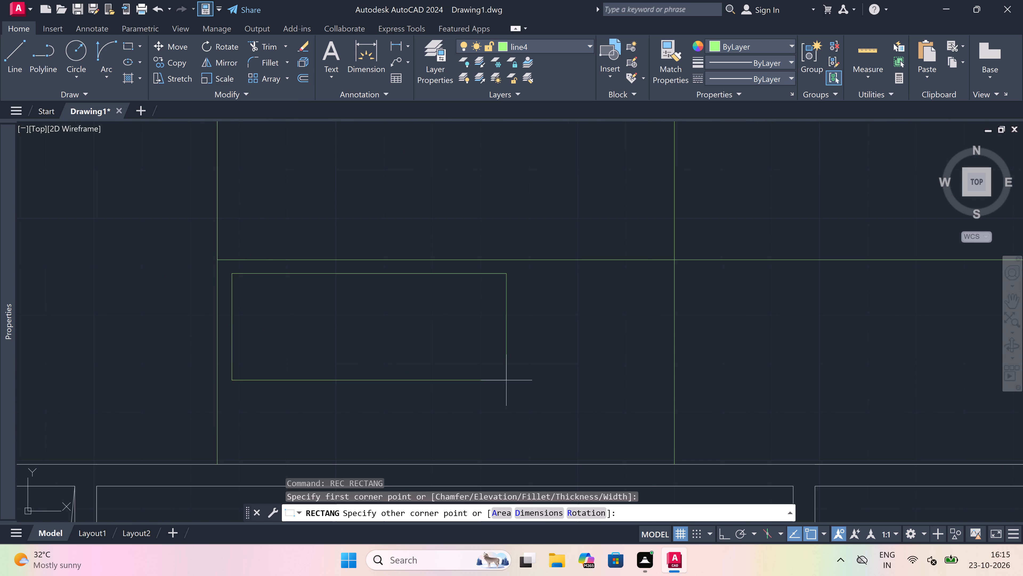
click(661, 451)
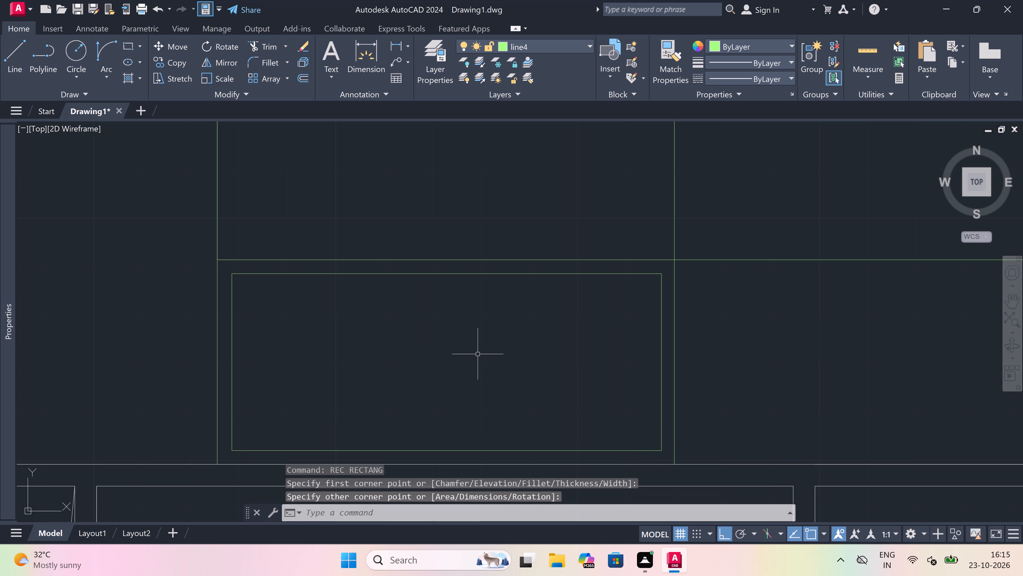
Draw both corner-to-corner diagonals inside the inset rectangle so they form an X.
key(l)
key(space)
click(658, 277)
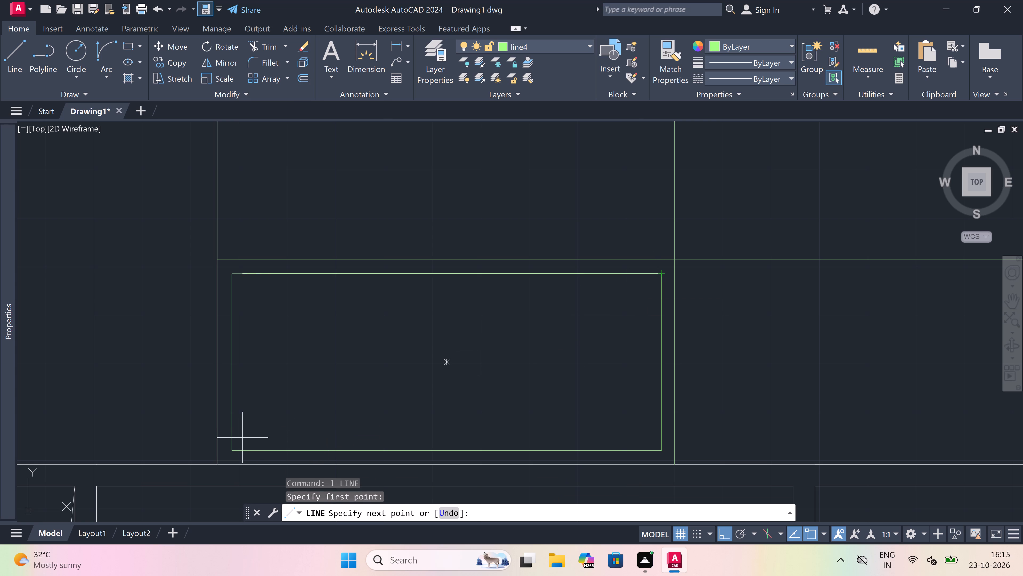
click(234, 447)
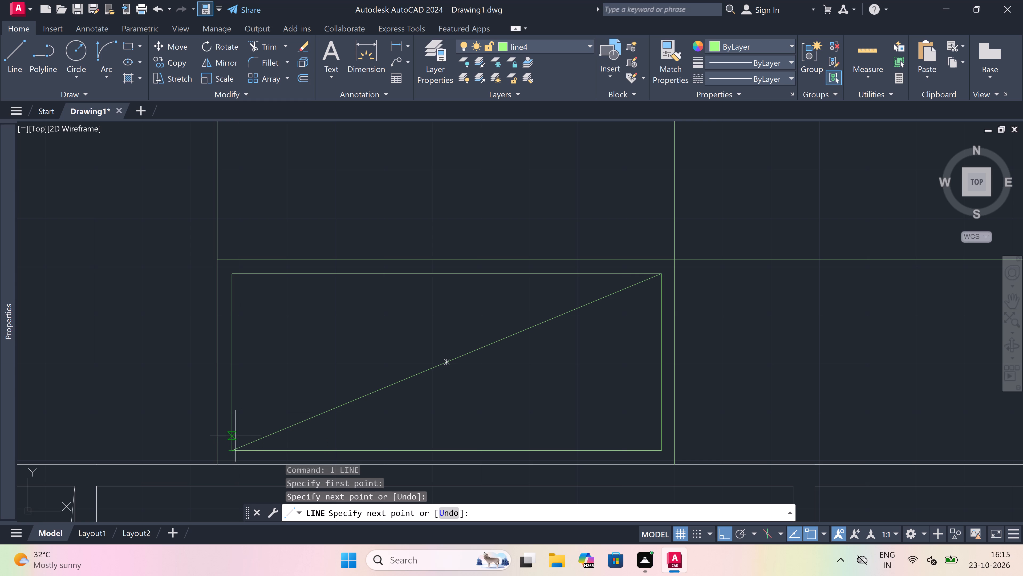
key(Escape)
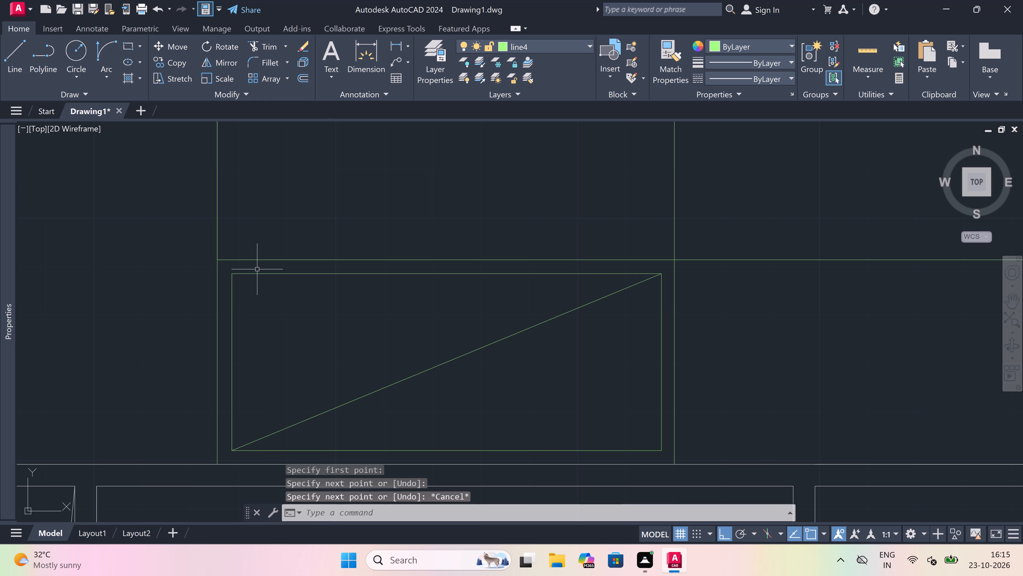
key(space)
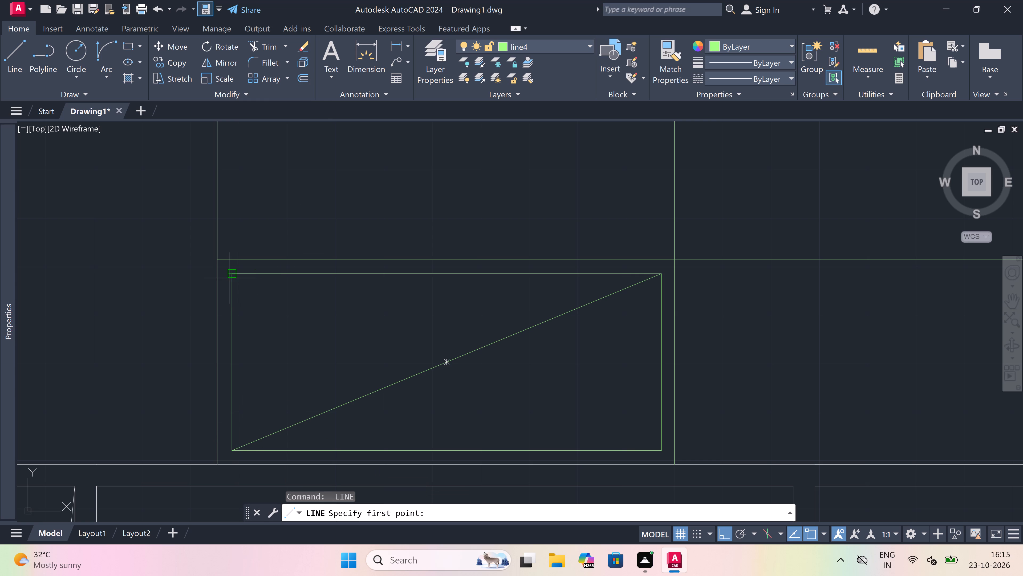
click(235, 274)
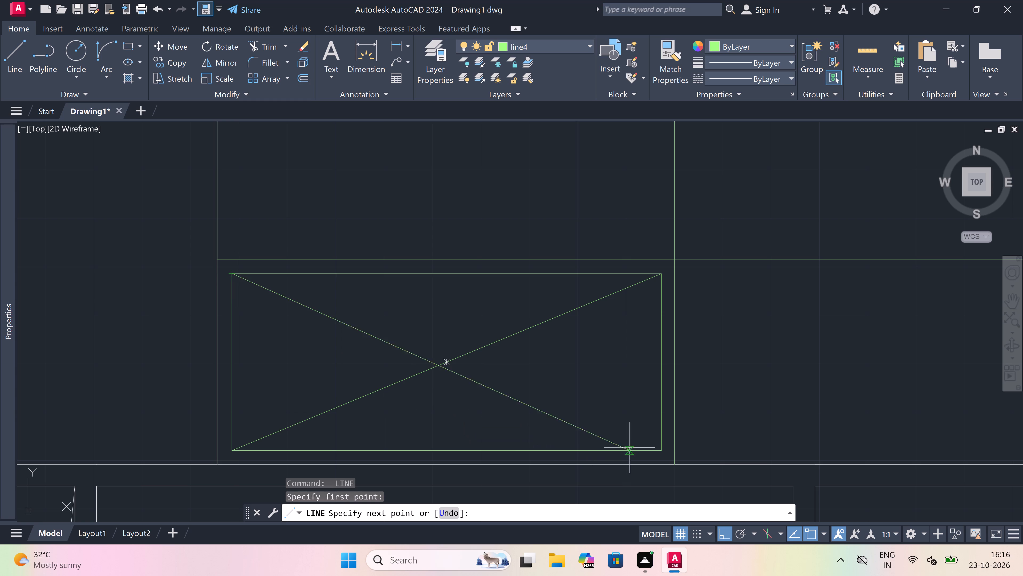
click(665, 449)
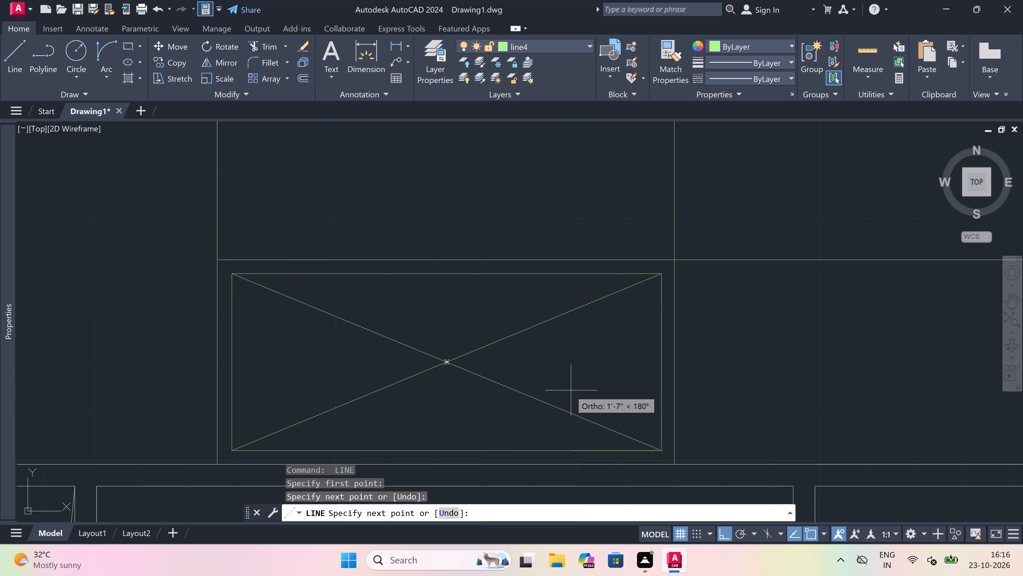
key(Escape)
Offset the bay's first vertical line rightward twelve times at 8" spacing across the upper half, using the Multiple option.
scroll(489, 389, down, 1)
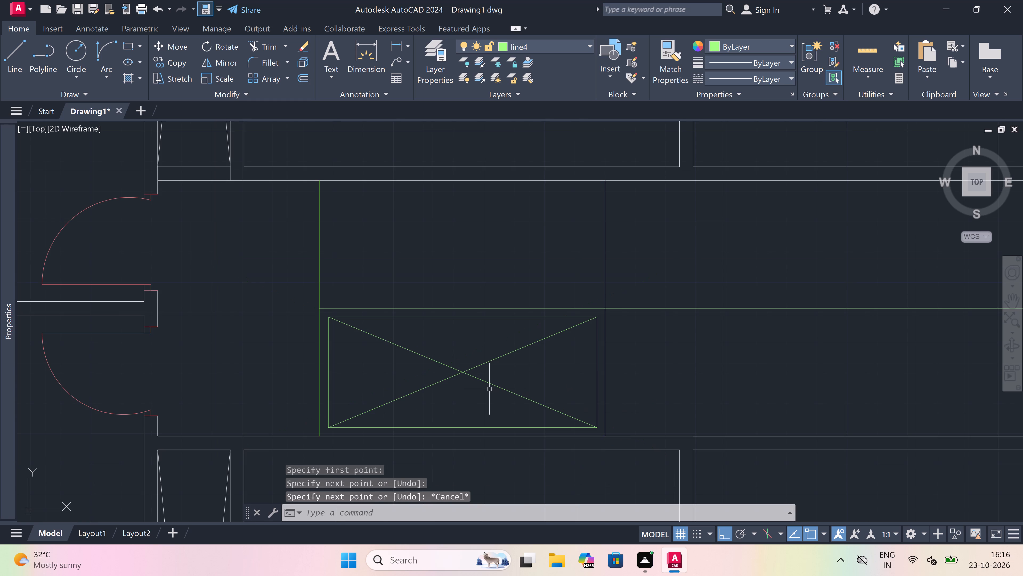
scroll(489, 389, down, 2)
scroll(478, 358, up, 2)
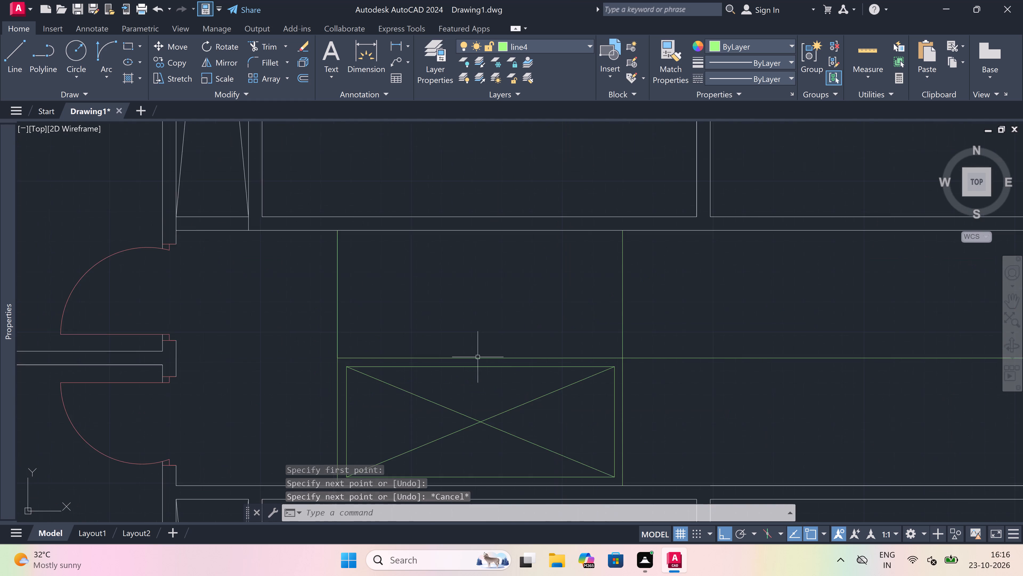
scroll(478, 357, down, 2)
scroll(466, 330, up, 2)
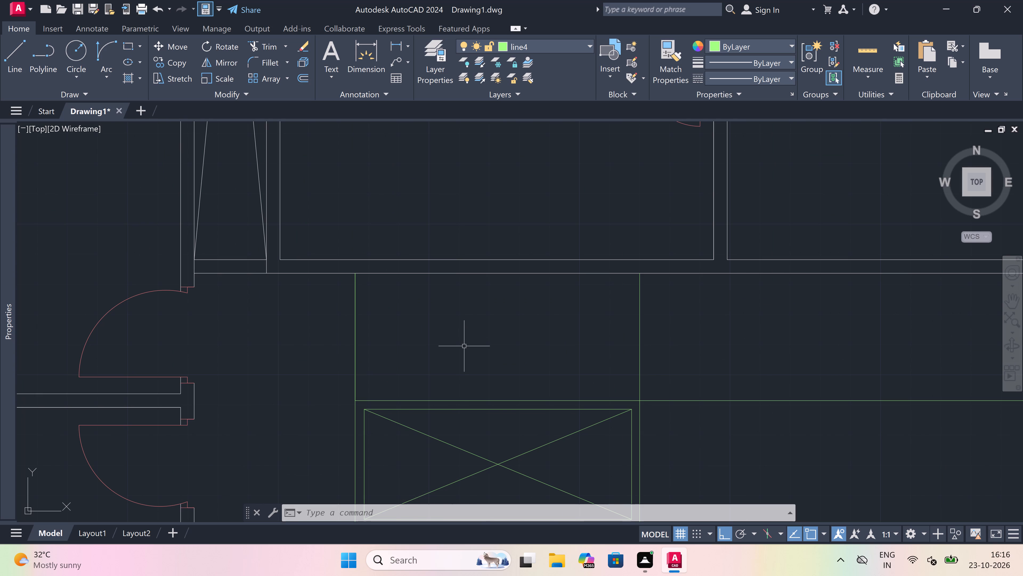
scroll(464, 346, up, 1)
key(o)
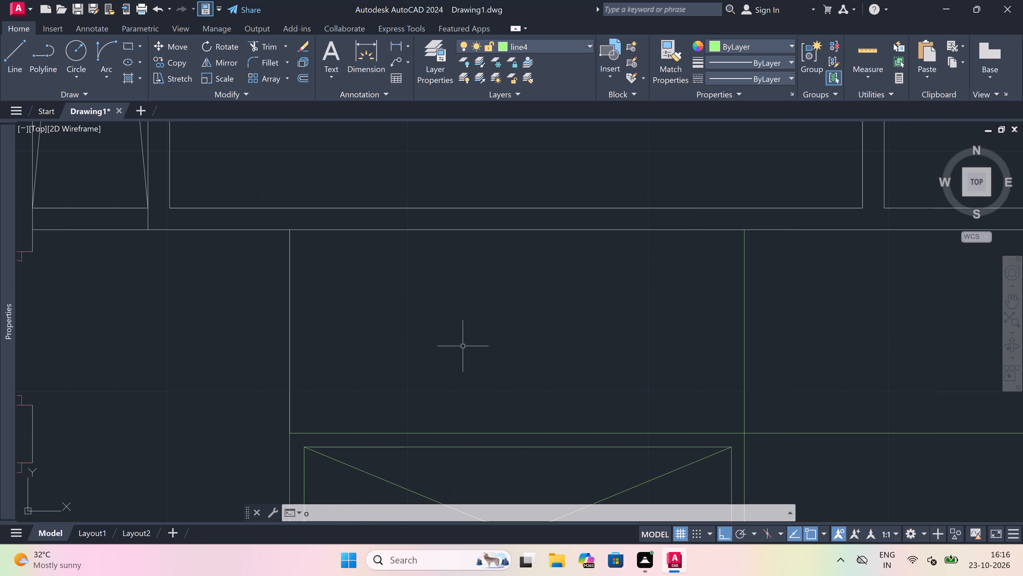
key(space)
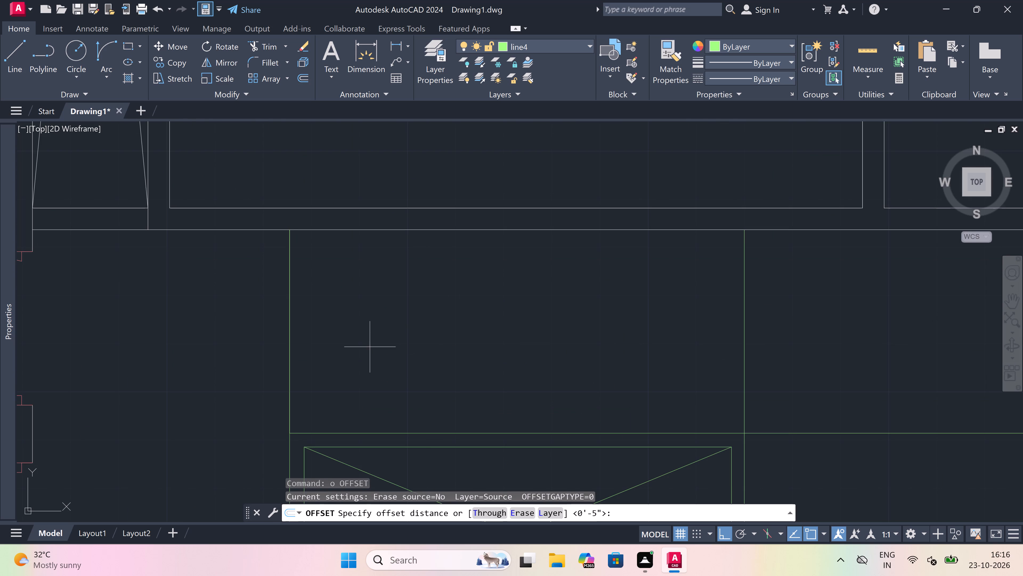
click(294, 340)
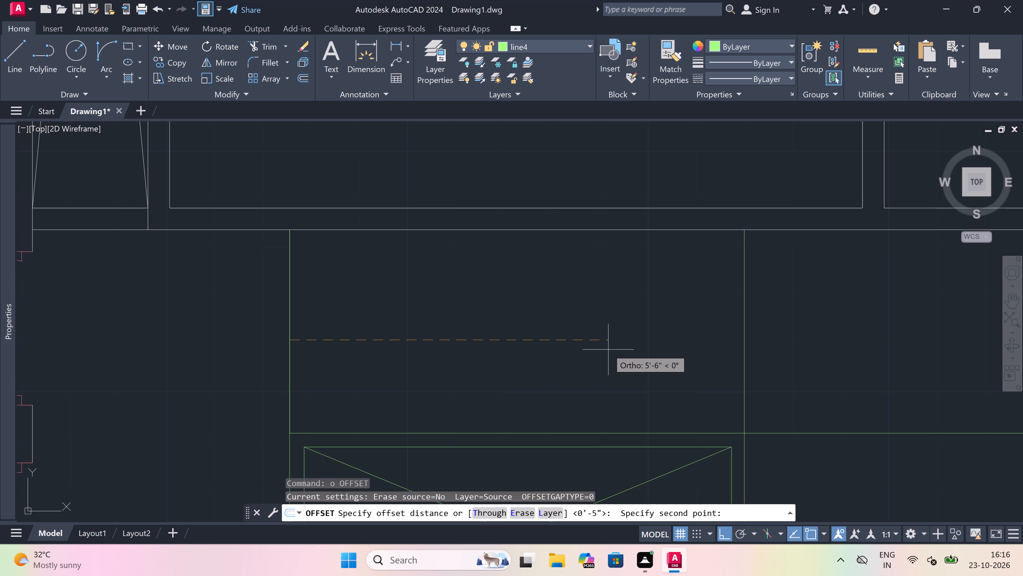
key(8)
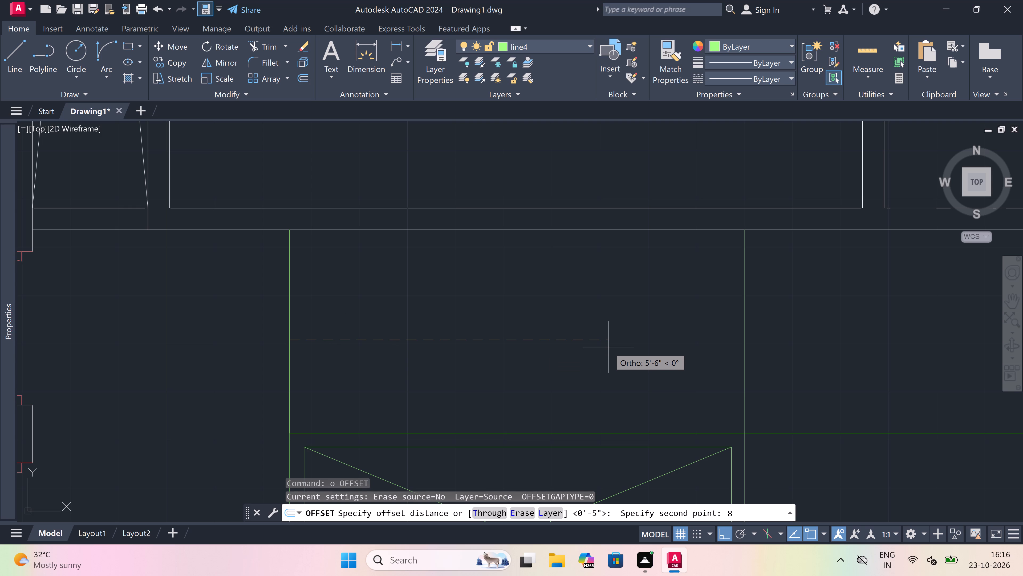
key(shift+quotedbl)
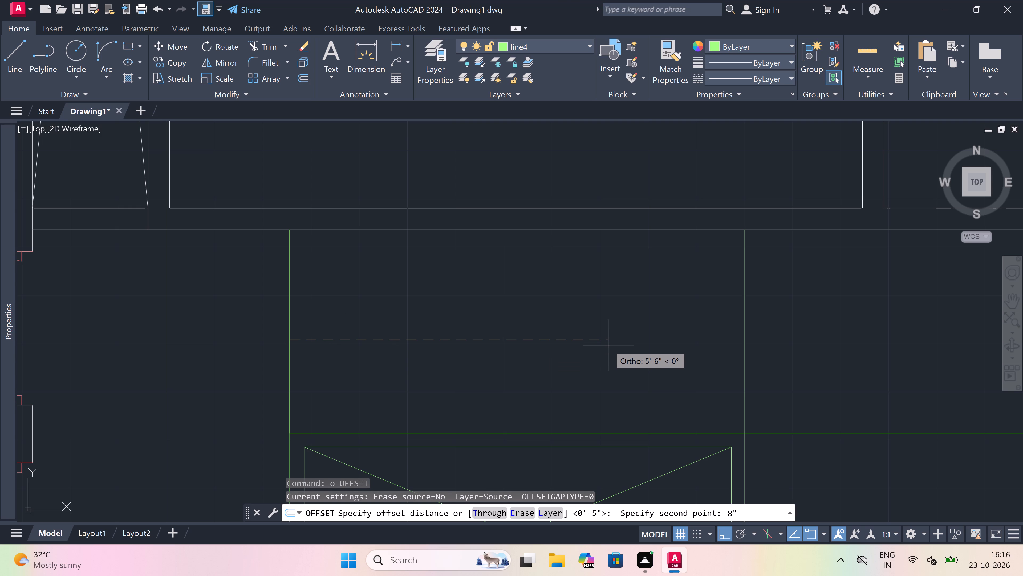
key(space)
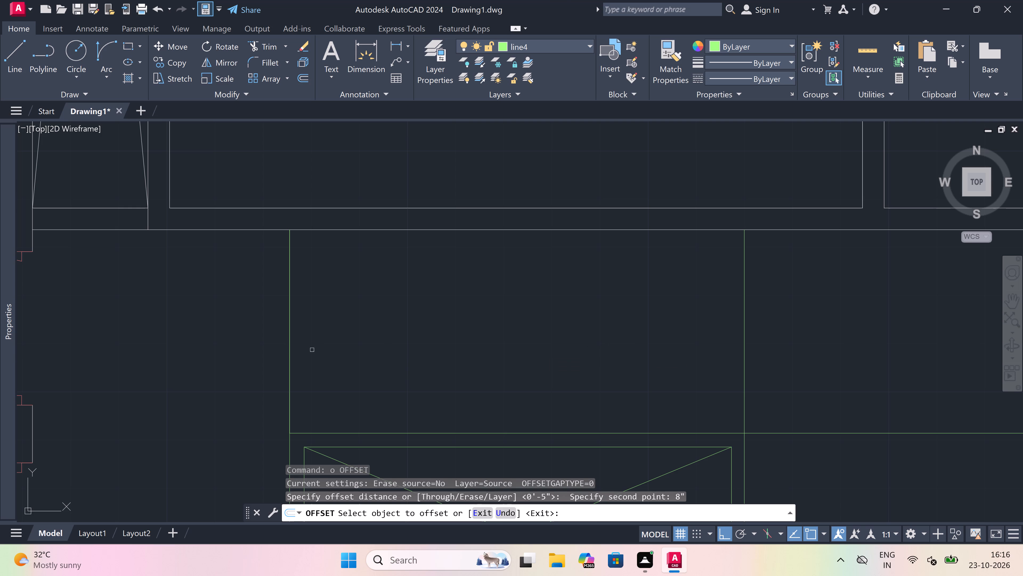
drag(290, 344, 293, 344)
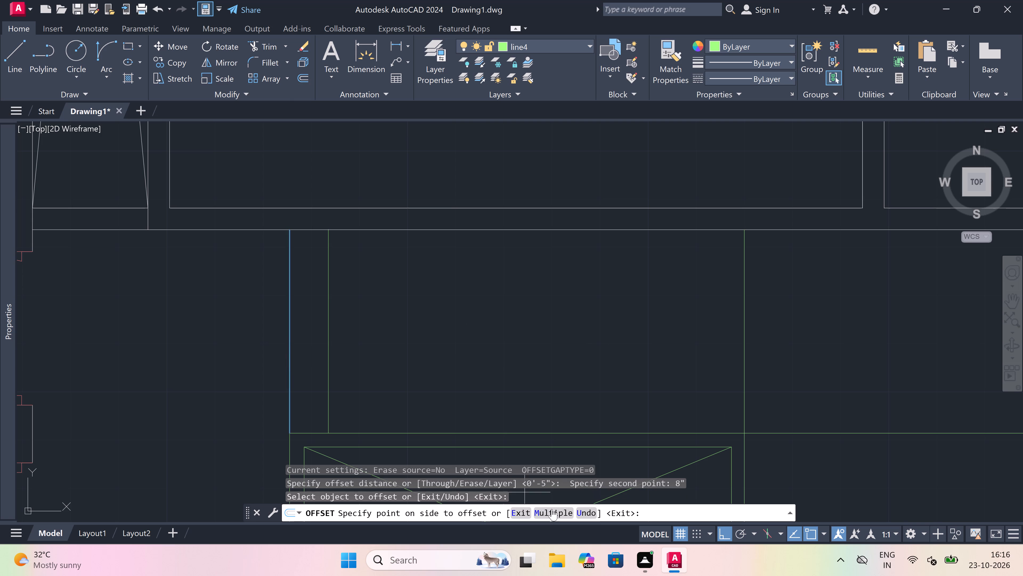
click(552, 509)
triple_click(610, 358)
click(611, 358)
double_click(616, 357)
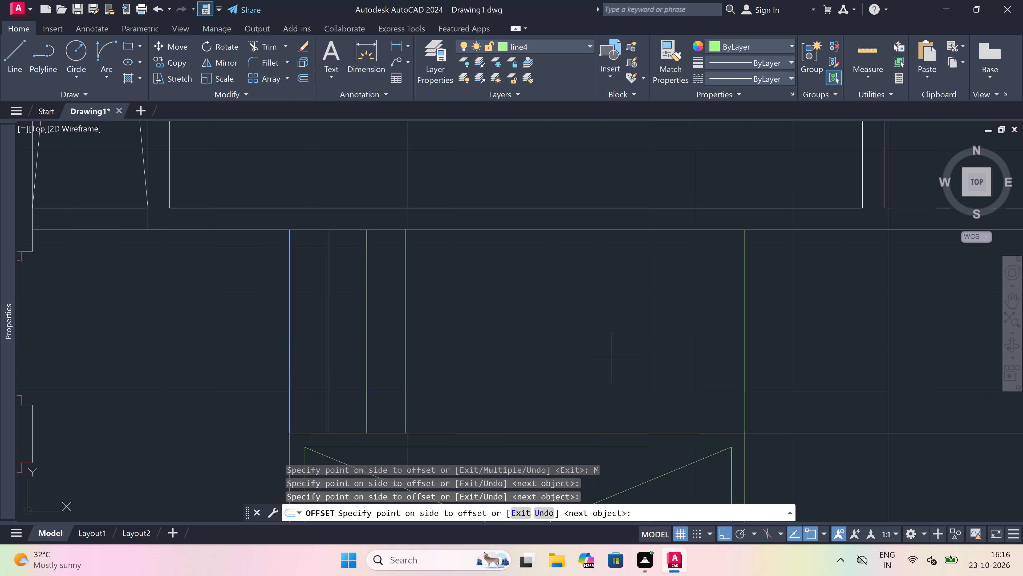
click(620, 357)
click(639, 355)
double_click(644, 355)
double_click(660, 353)
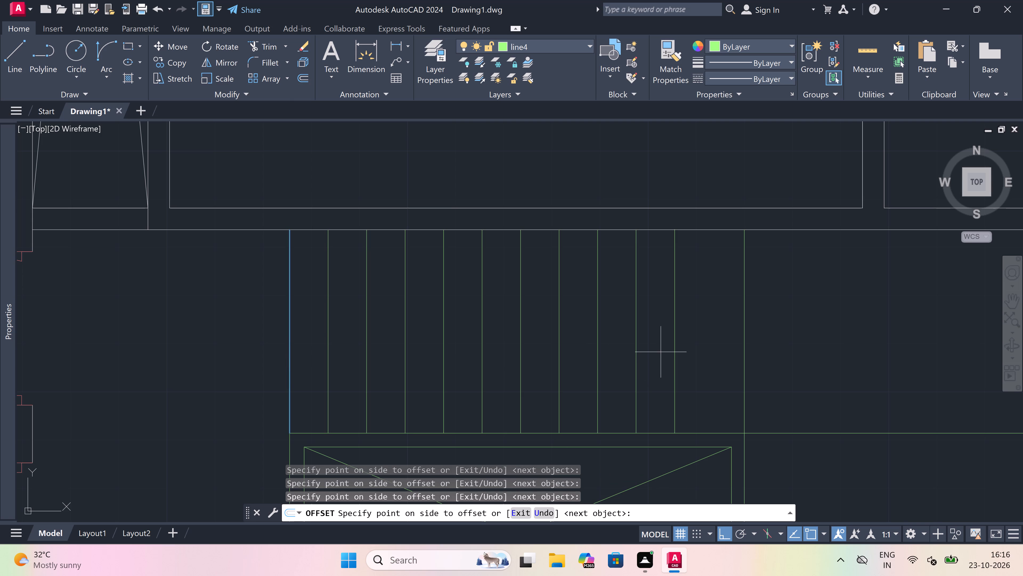
click(720, 337)
scroll(624, 333, down, 3)
scroll(665, 327, up, 1)
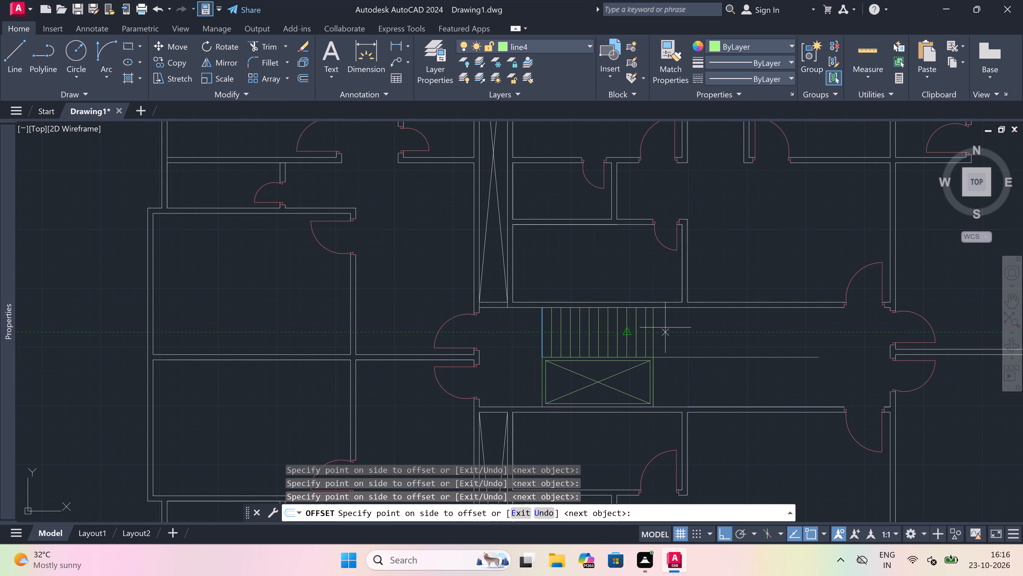
scroll(665, 327, up, 1)
click(665, 327)
click(665, 327)
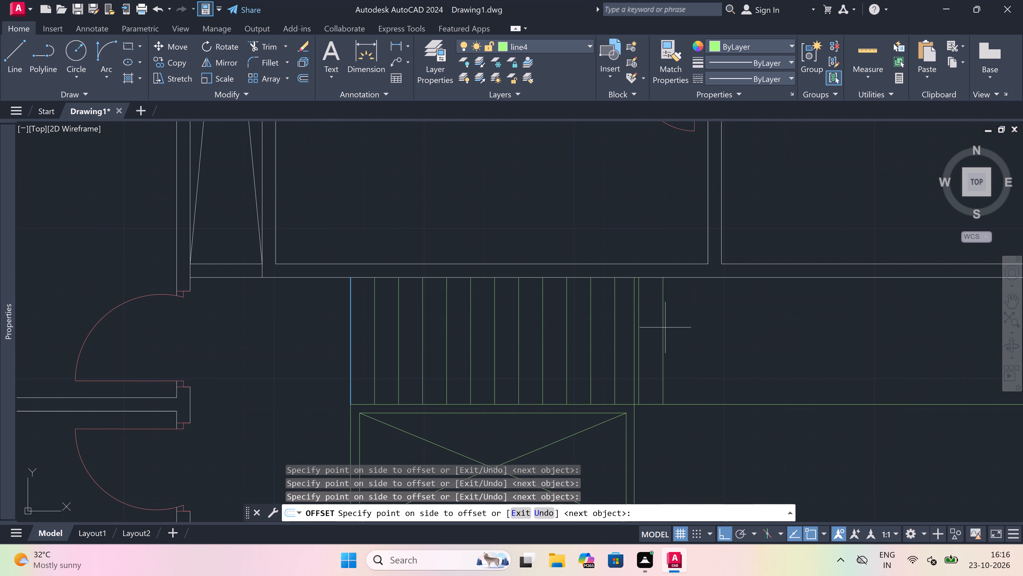
key(Escape)
Erase the surplus offset line lying just beyond the bay's second vertical line.
scroll(665, 327, down, 2)
scroll(665, 327, up, 3)
scroll(664, 335, down, 3)
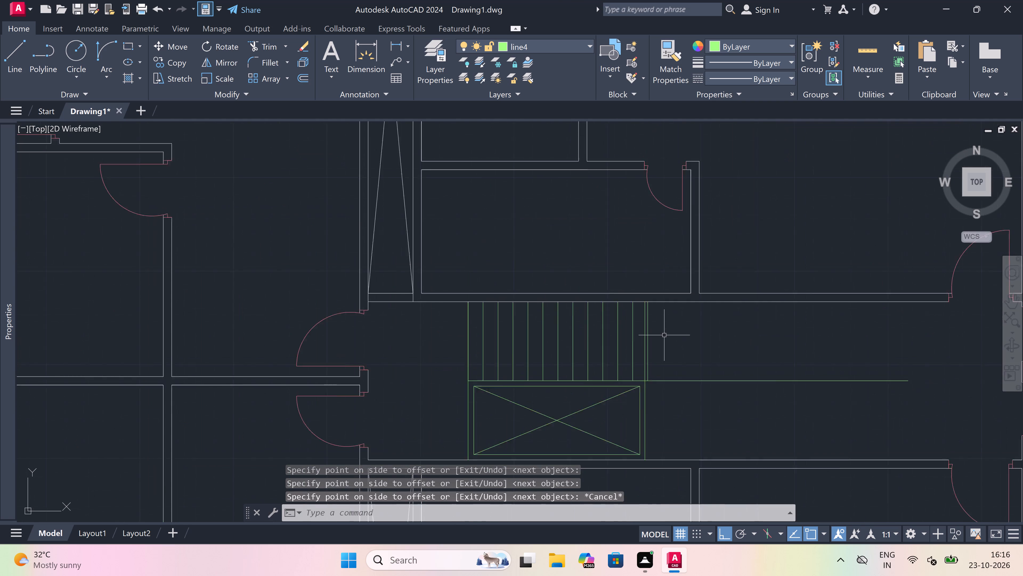
scroll(651, 404, up, 4)
scroll(651, 341, down, 3)
scroll(647, 301, up, 3)
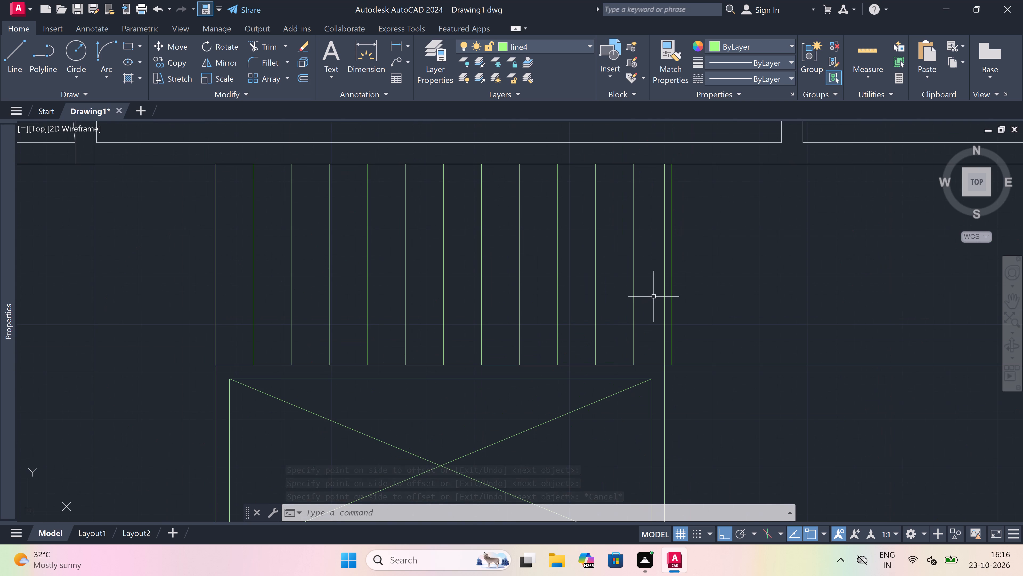
click(673, 293)
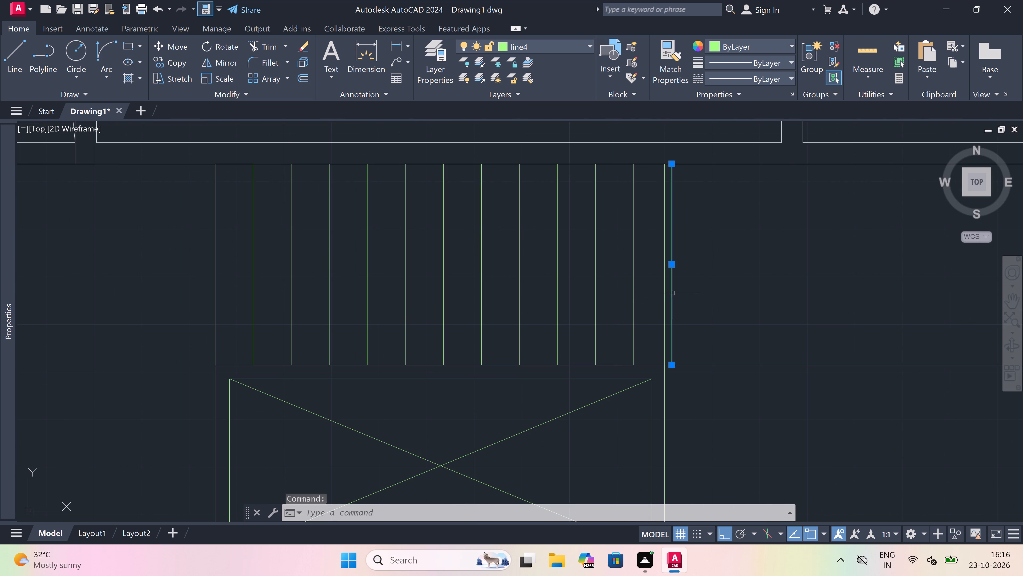
key(Delete)
Draw a vertical line across the corridor's full width, a short distance to the right of the bay with the crossed box.
scroll(587, 291, down, 5)
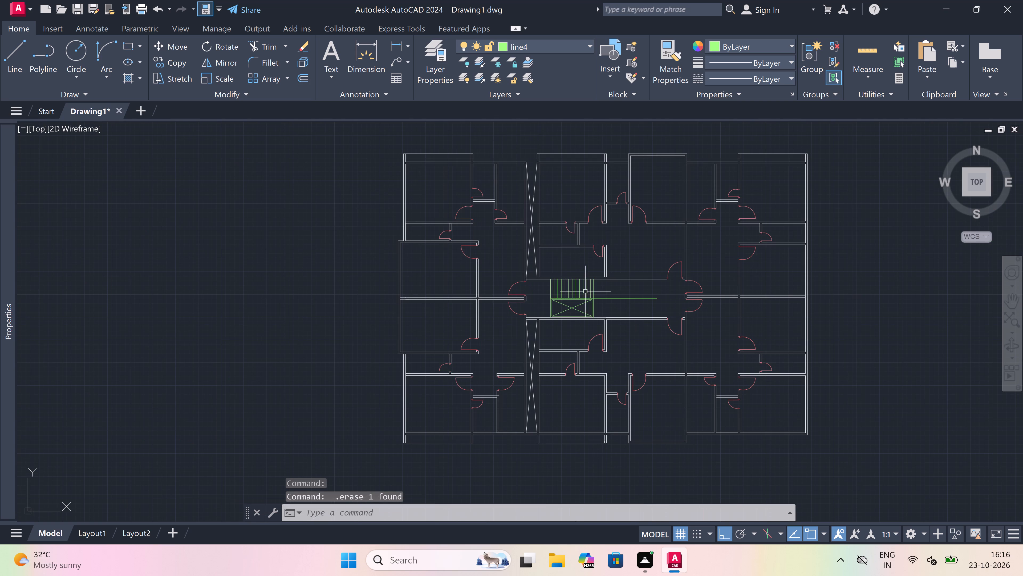
scroll(634, 300, up, 3)
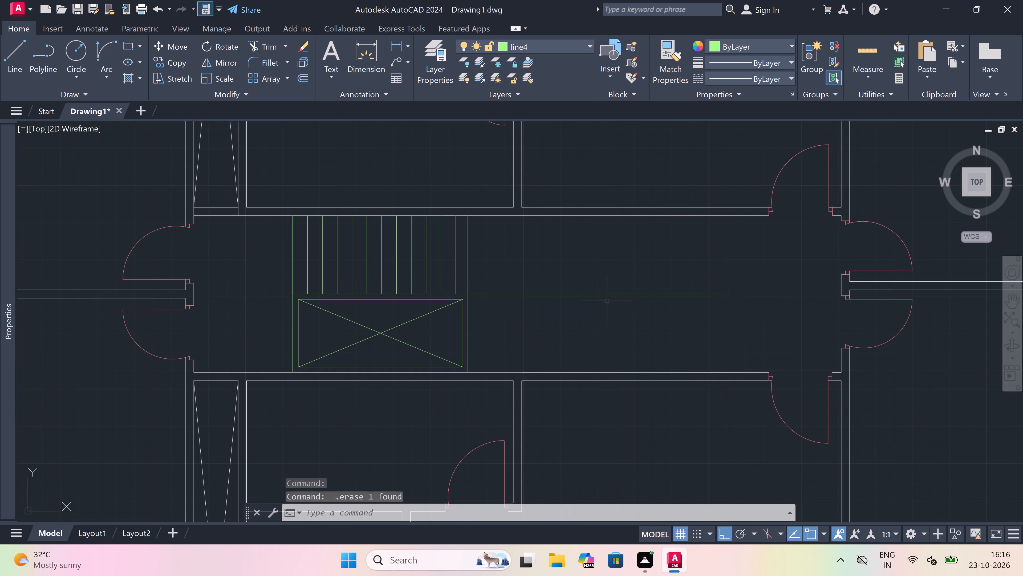
text(l)
key(space)
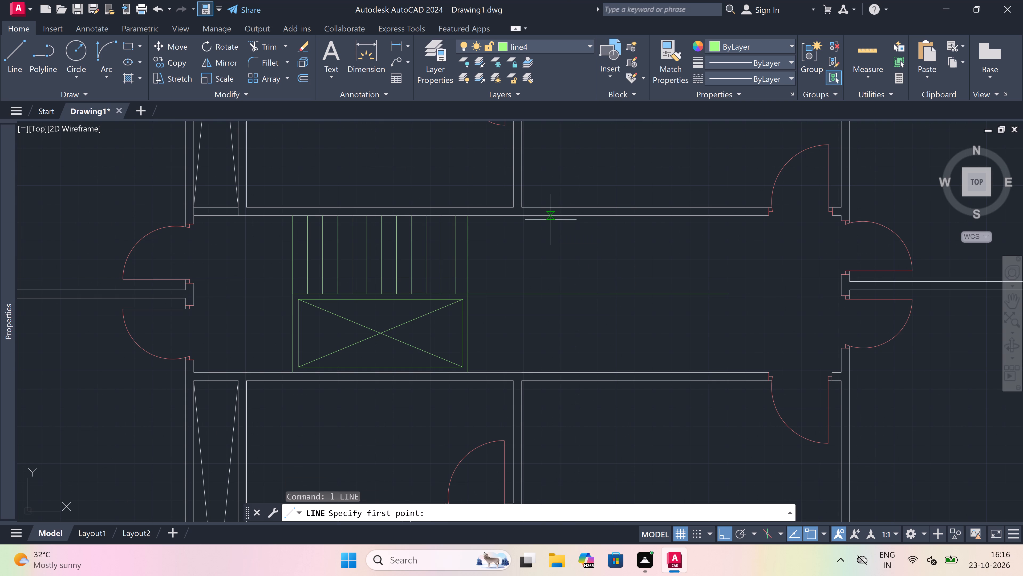
click(540, 220)
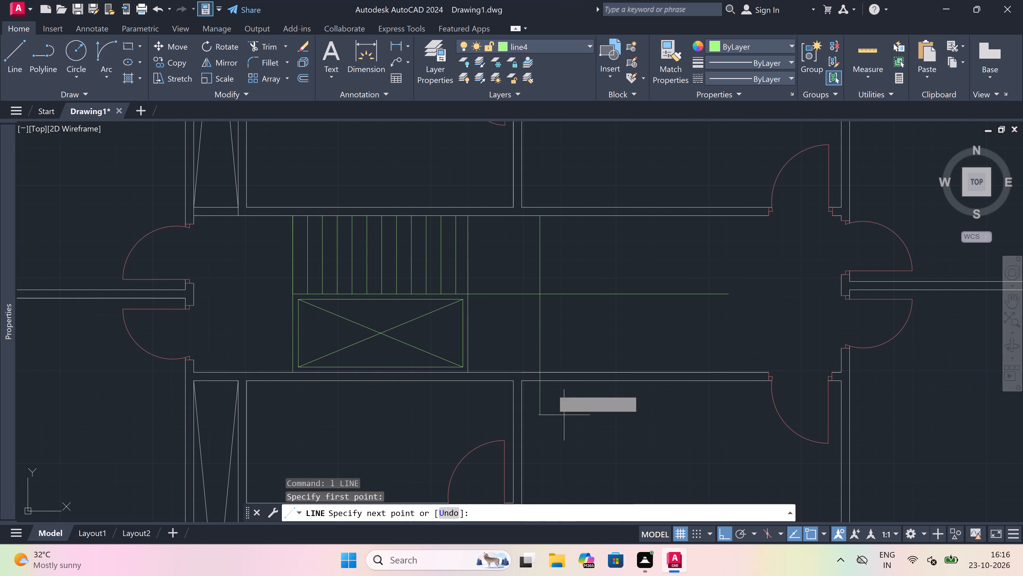
click(541, 374)
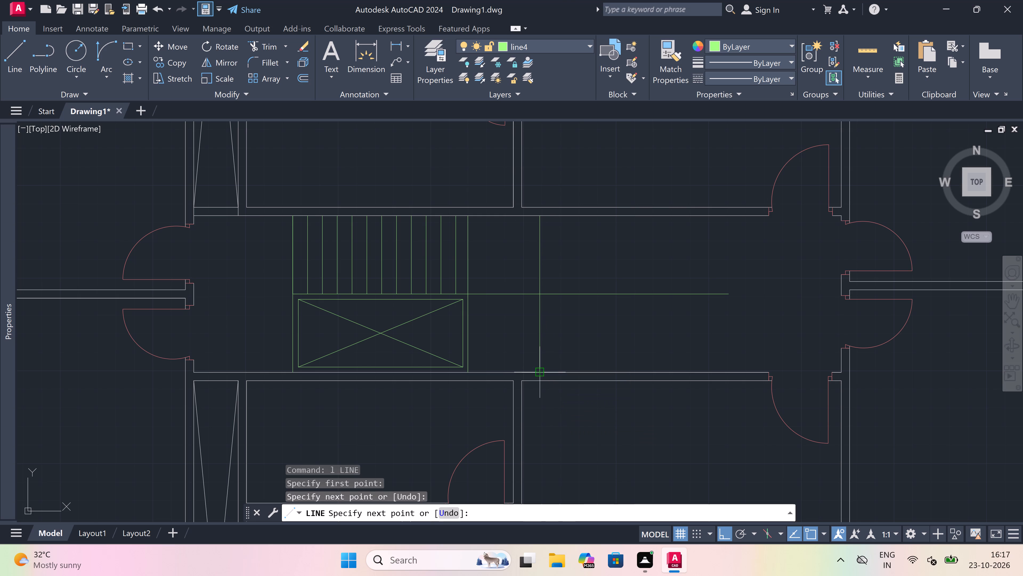
key(Escape)
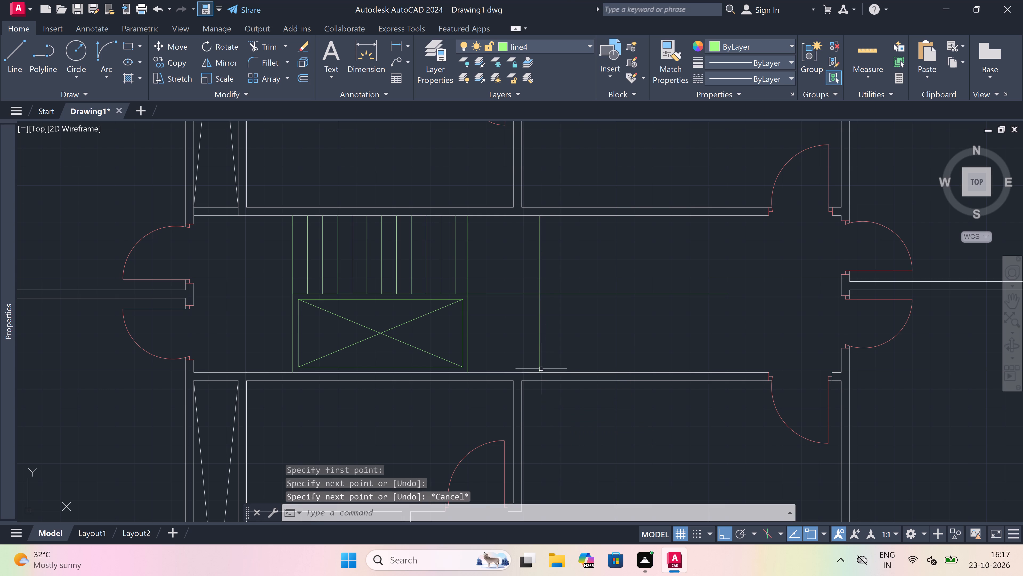
Offset the new vertical line rightward twelve times at 8" spacing to form full-width treads, using the Multiple option.
key(o)
key(space)
click(538, 320)
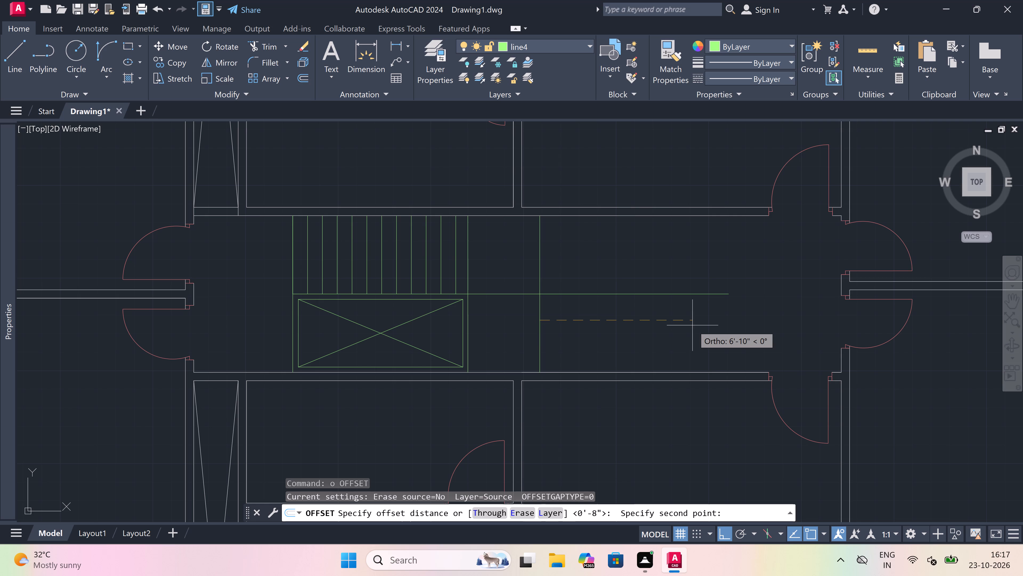
key(8)
key(shift+quotedbl)
key(space)
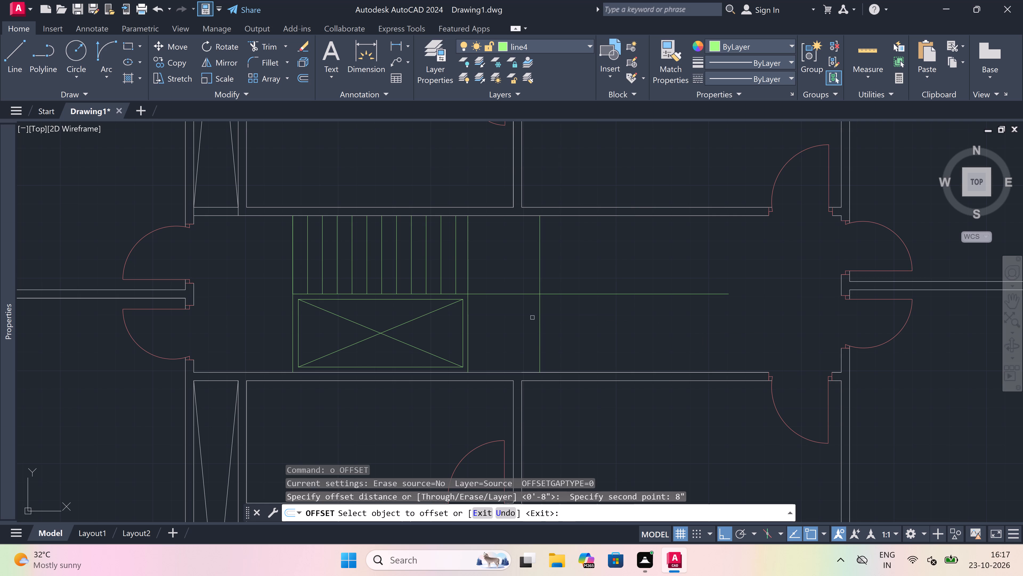
drag(540, 318, 567, 318)
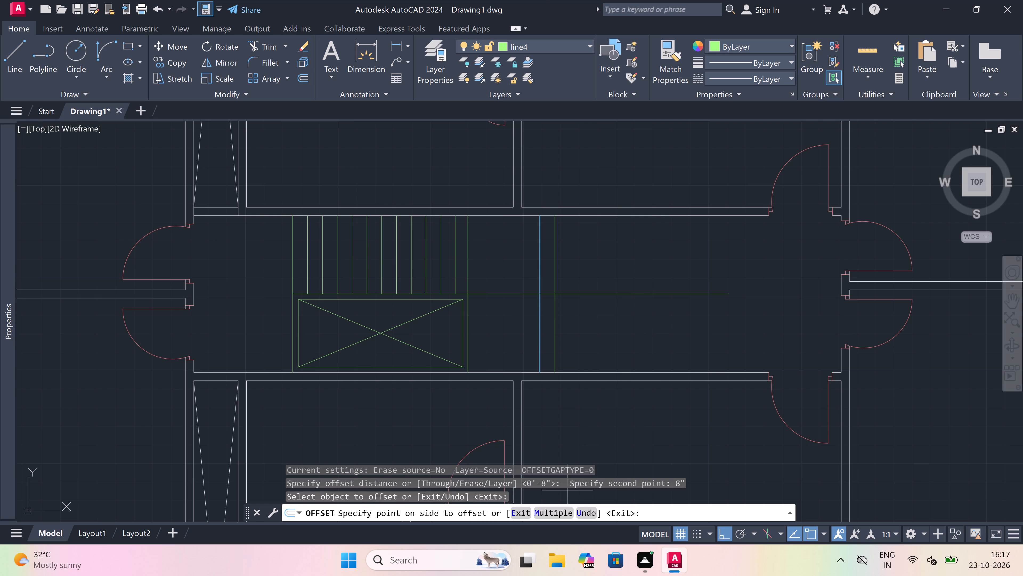
click(551, 511)
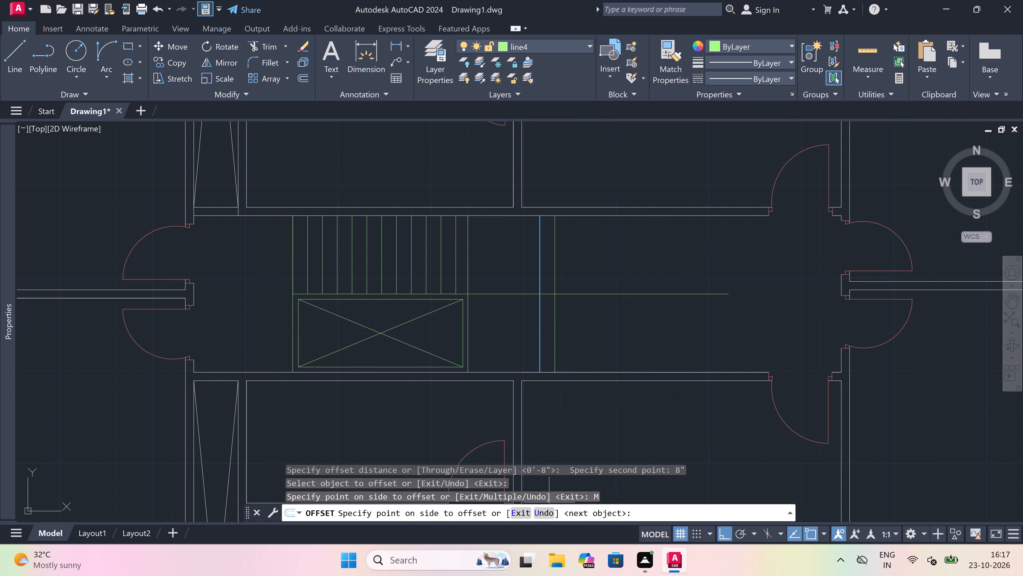
click(617, 315)
click(622, 321)
click(641, 326)
drag(642, 326, 647, 326)
click(657, 326)
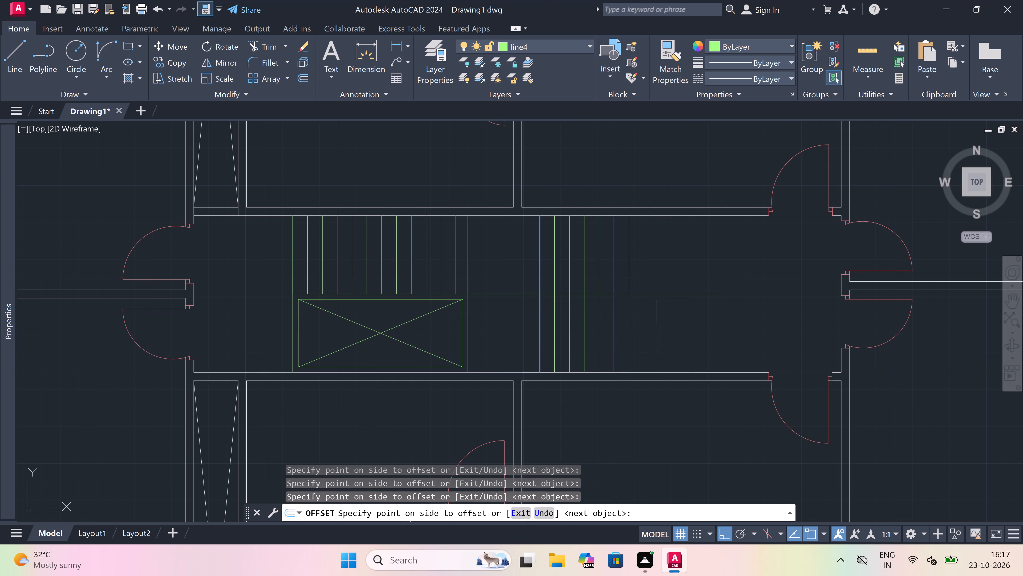
click(666, 327)
click(676, 327)
click(683, 329)
click(687, 329)
click(690, 330)
click(716, 330)
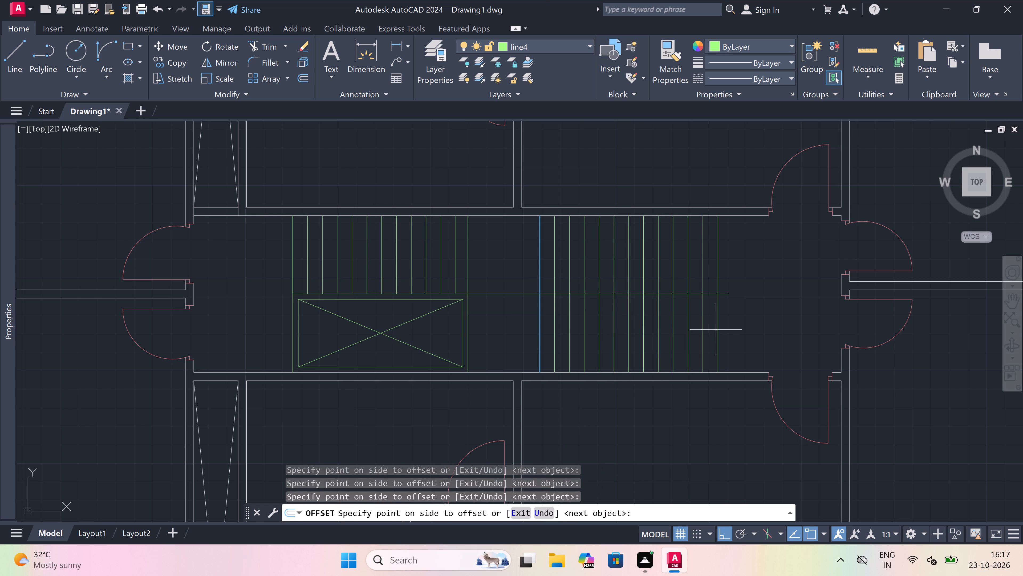
click(744, 330)
key(Escape)
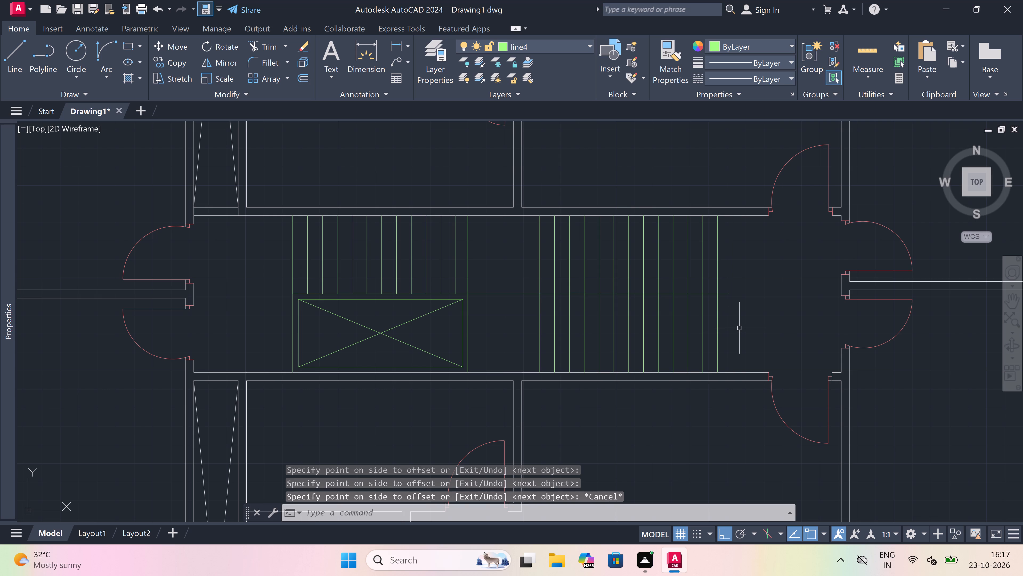
Trim the corridor's horizontal middle line beyond the last full-width tread and in the gap between the two tread groups.
key(t)
key(r)
key(space)
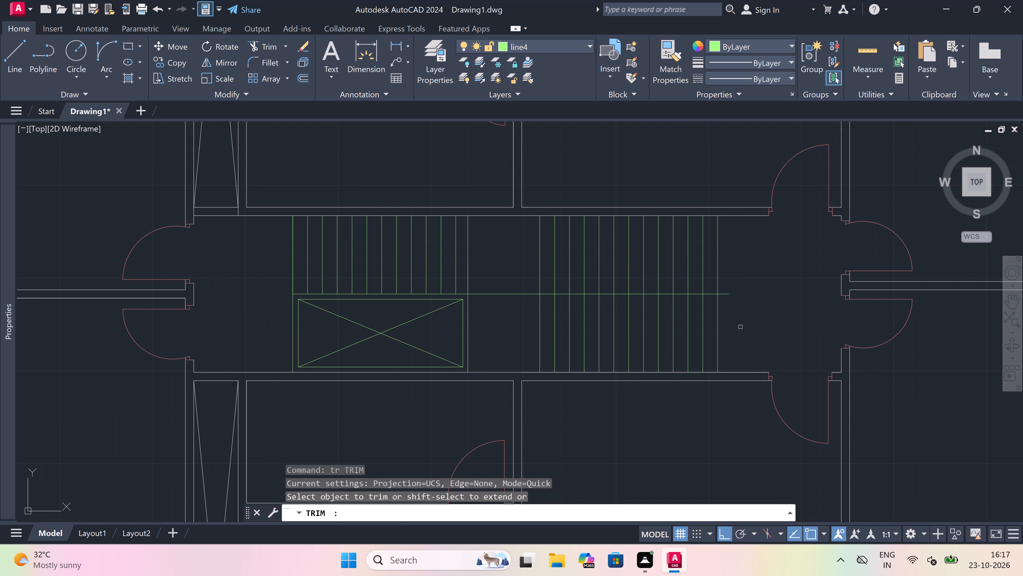
scroll(727, 309, up, 2)
click(727, 309)
click(717, 269)
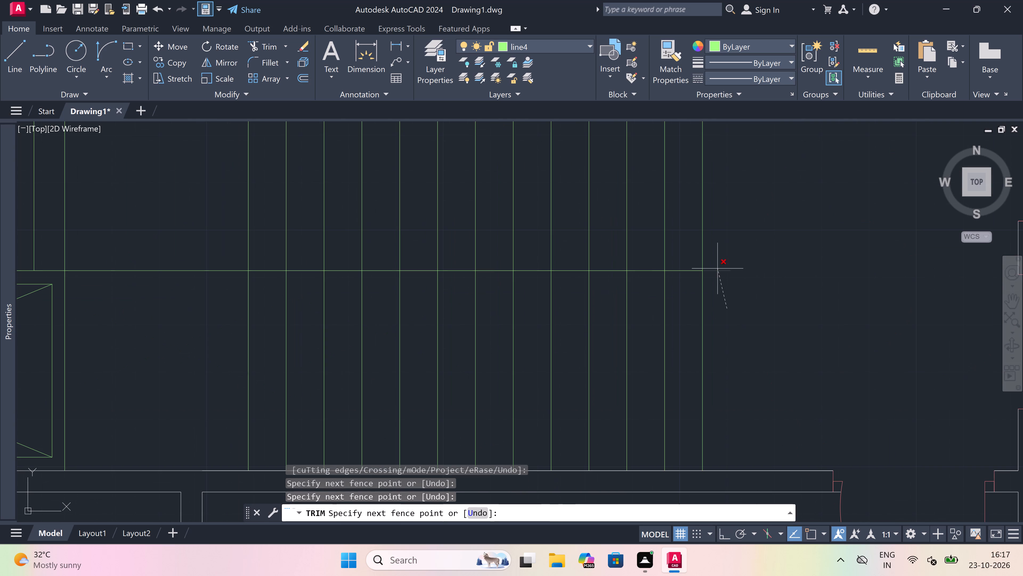
scroll(718, 268, down, 4)
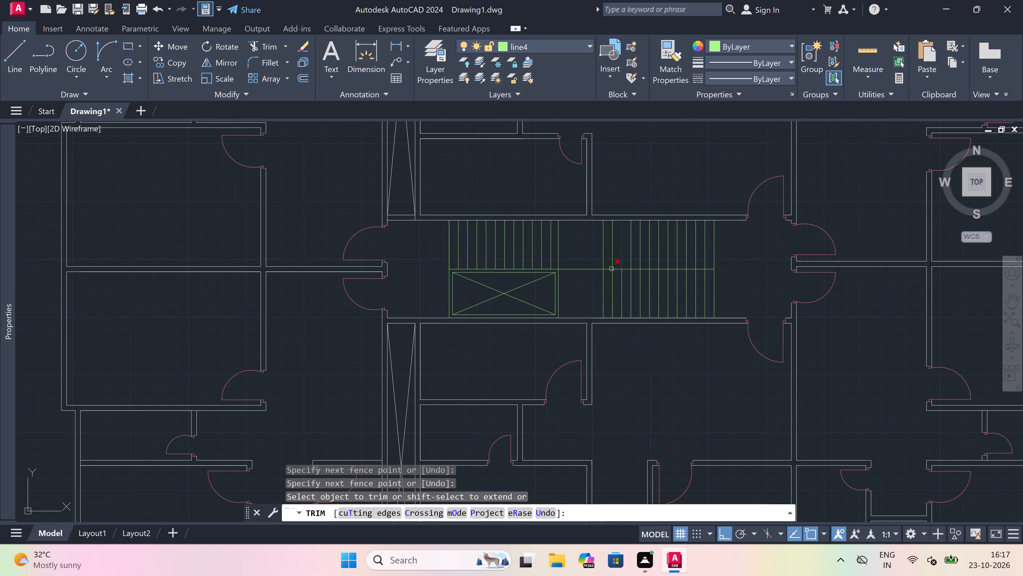
click(585, 264)
click(587, 287)
key(Escape)
Draw a horizontal direction line through the upper half, from the last full-width tread across to the bay's first vertical line.
key(l)
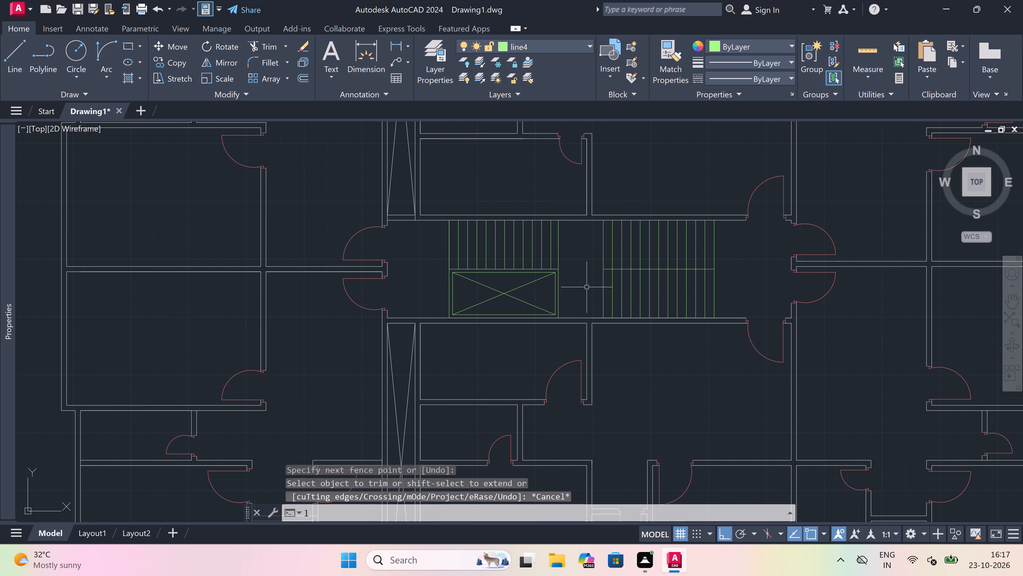
key(space)
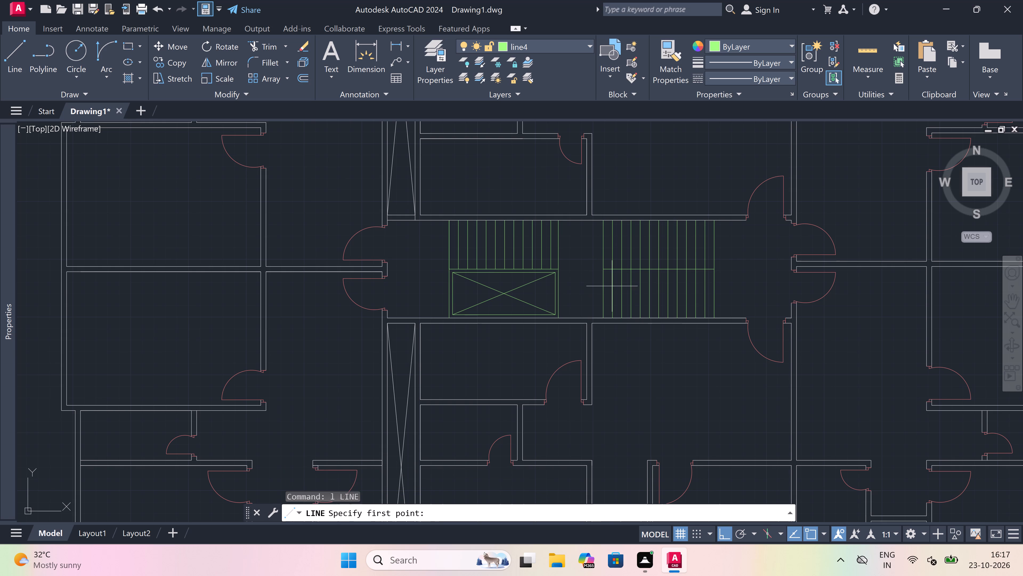
click(720, 246)
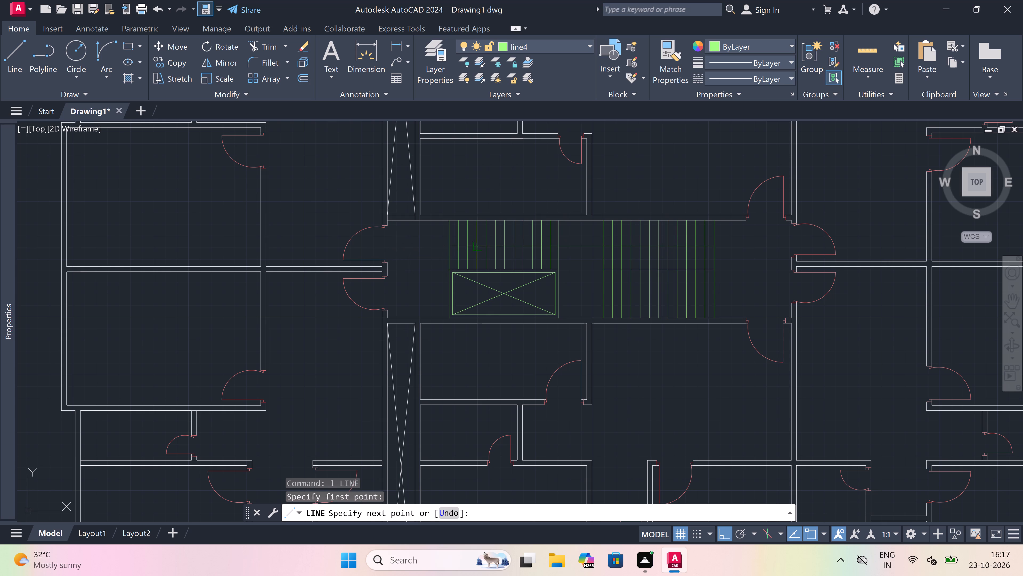
scroll(449, 245, up, 3)
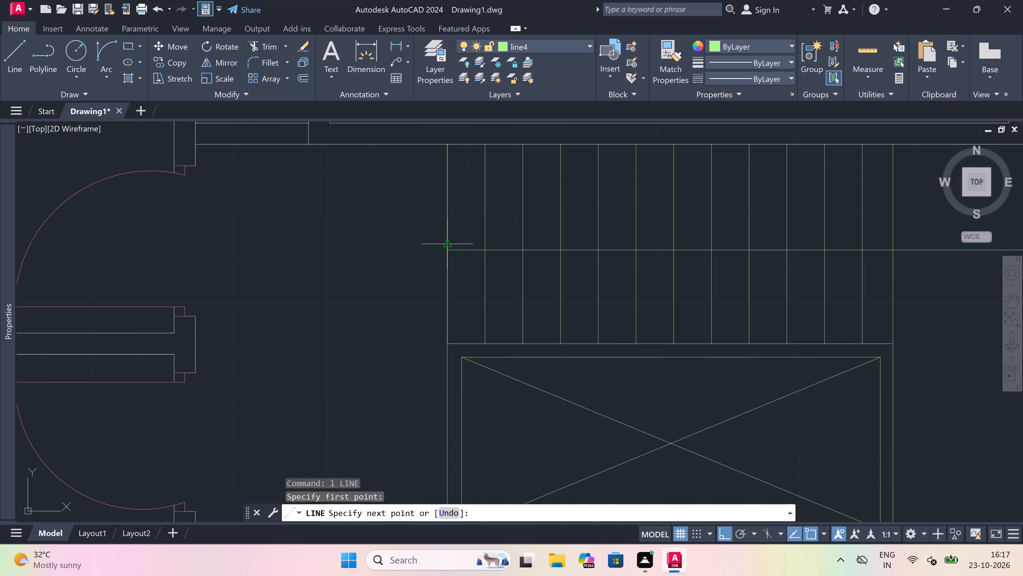
click(449, 249)
Draw two slanted arrowhead lines meeting at the direction line's end, spanning two treads and opening about 1'-0" wide.
scroll(525, 221, up, 3)
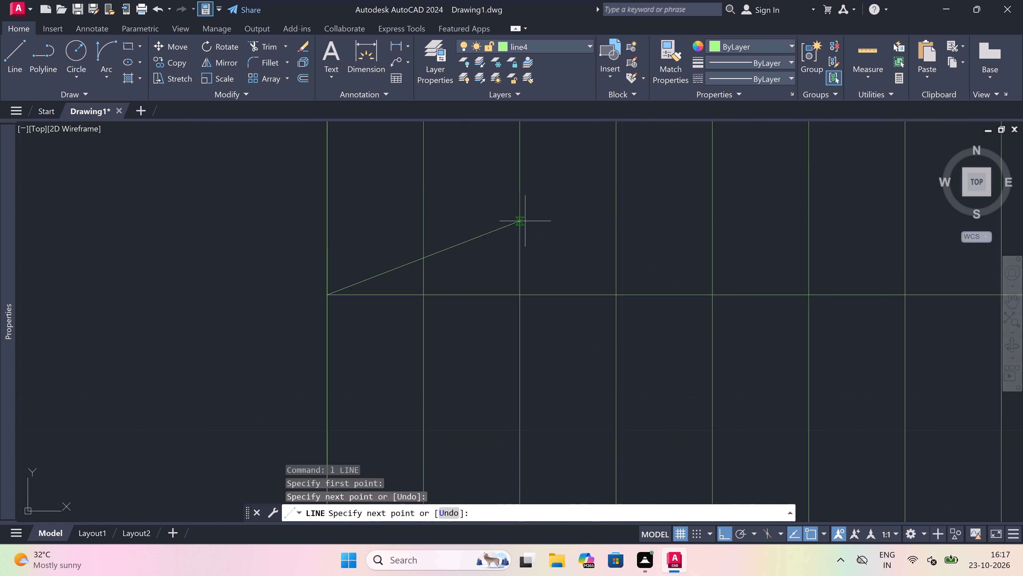
click(512, 224)
scroll(513, 224, down, 4)
scroll(513, 227, up, 3)
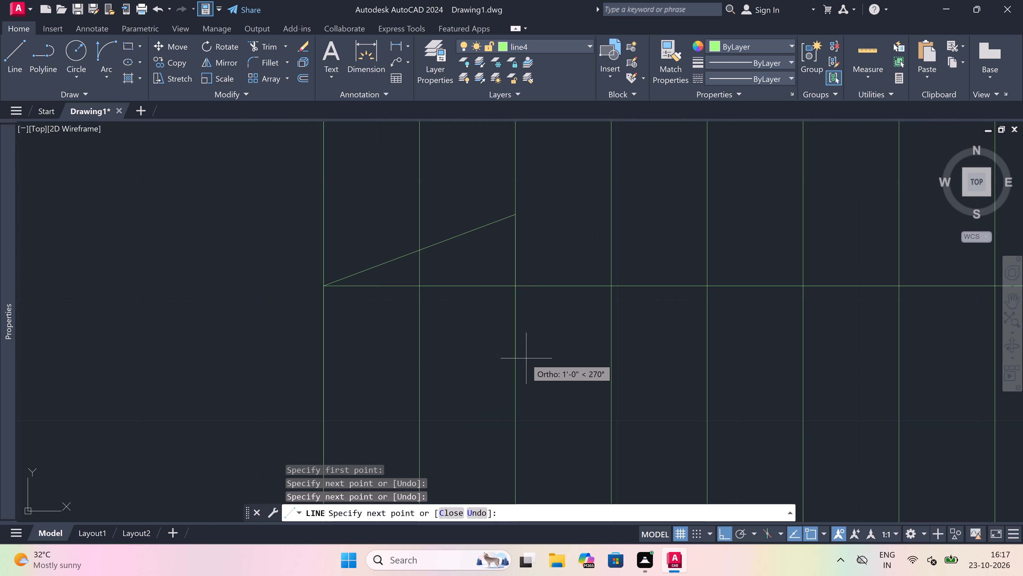
drag(520, 359, 517, 358)
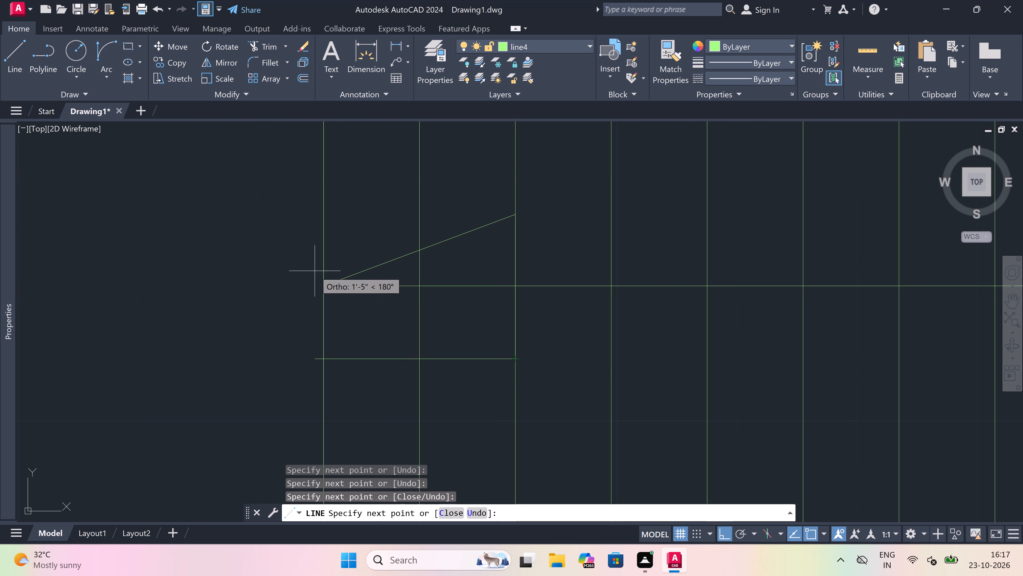
click(322, 282)
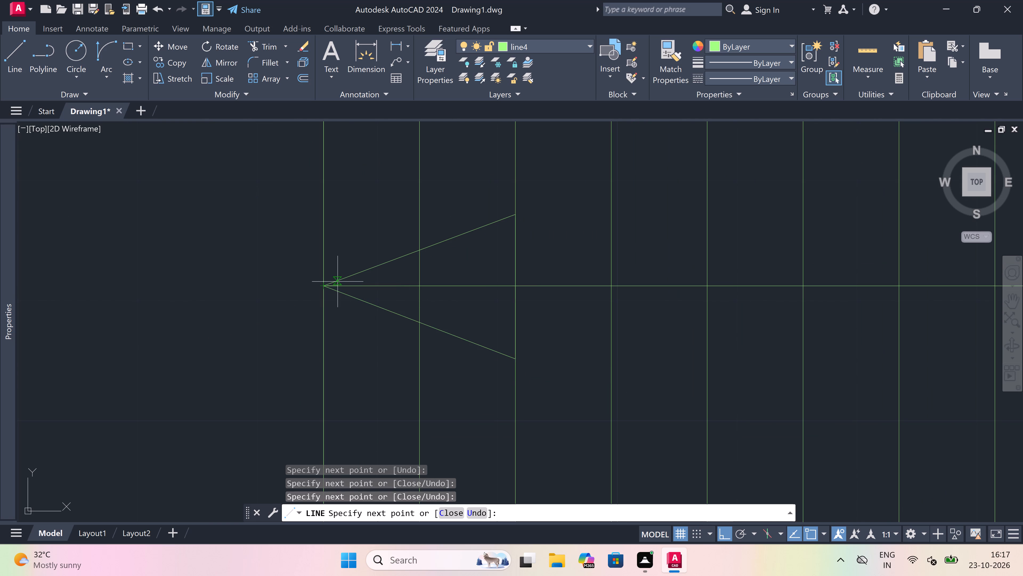
key(Escape)
Trim away the parts of the direction line and the tread line that lie inside the arrowhead.
text(tr)
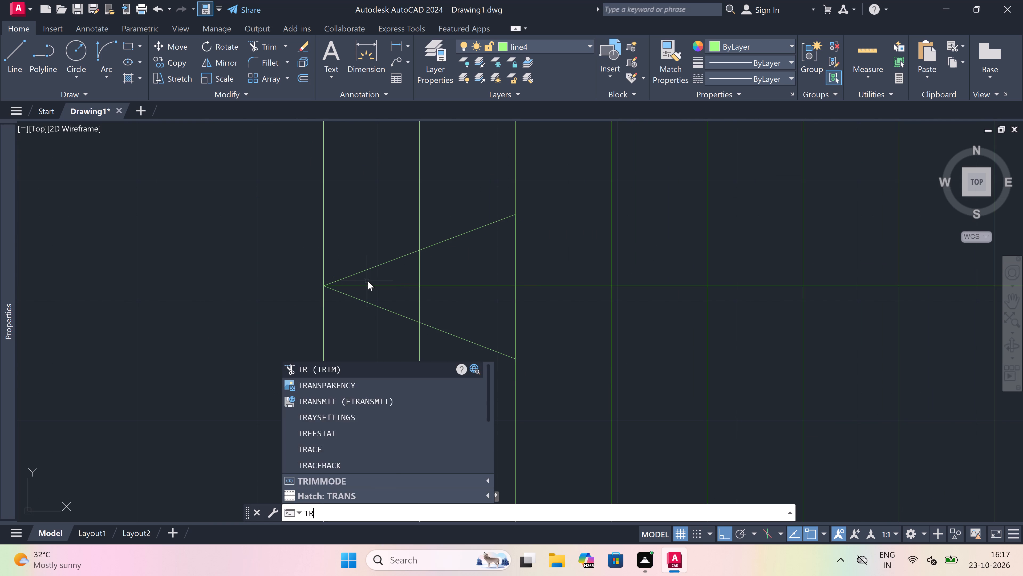
key(space)
click(371, 285)
click(408, 285)
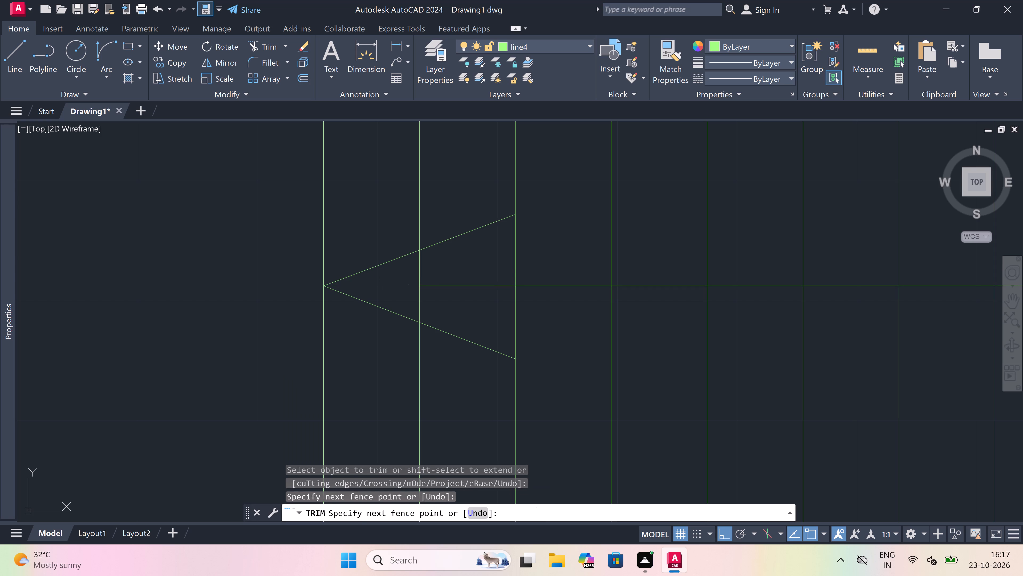
click(491, 273)
click(491, 281)
click(491, 303)
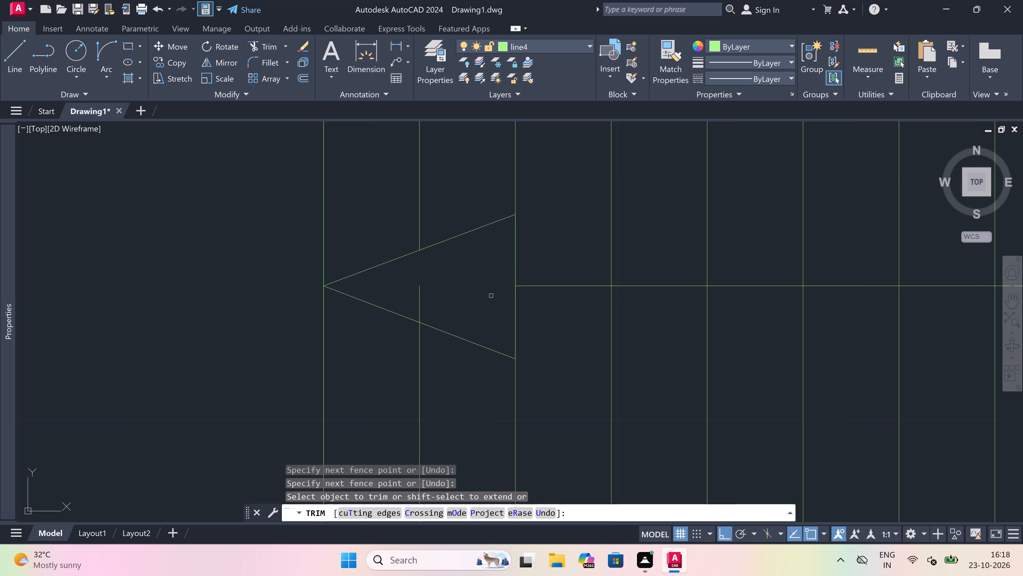
click(470, 303)
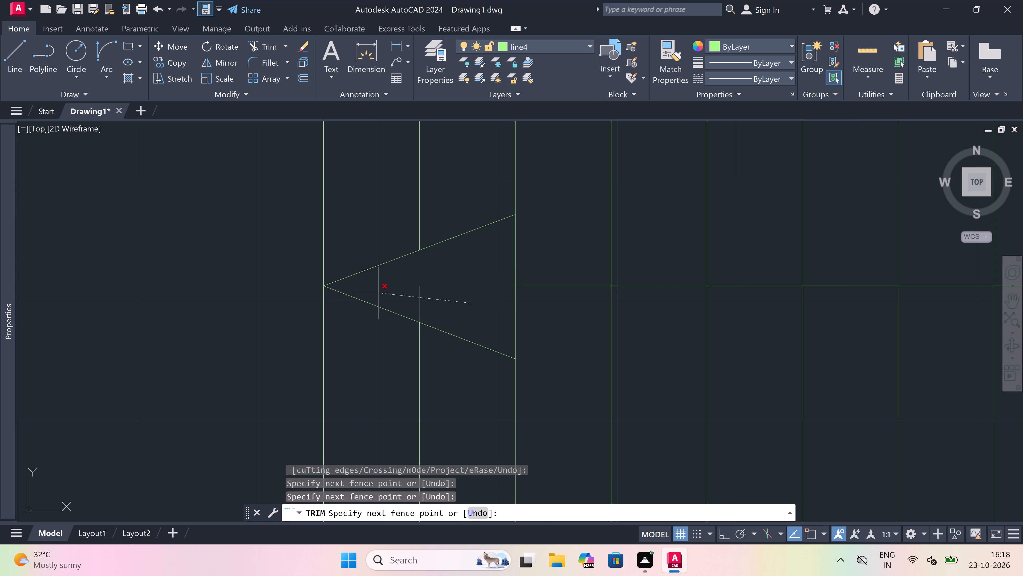
click(380, 291)
key(Escape)
Draw a direction line from the upper direction line's midpoint, about 3'-4" down, then across the lower half to the second-to-last tread line.
scroll(430, 281, down, 4)
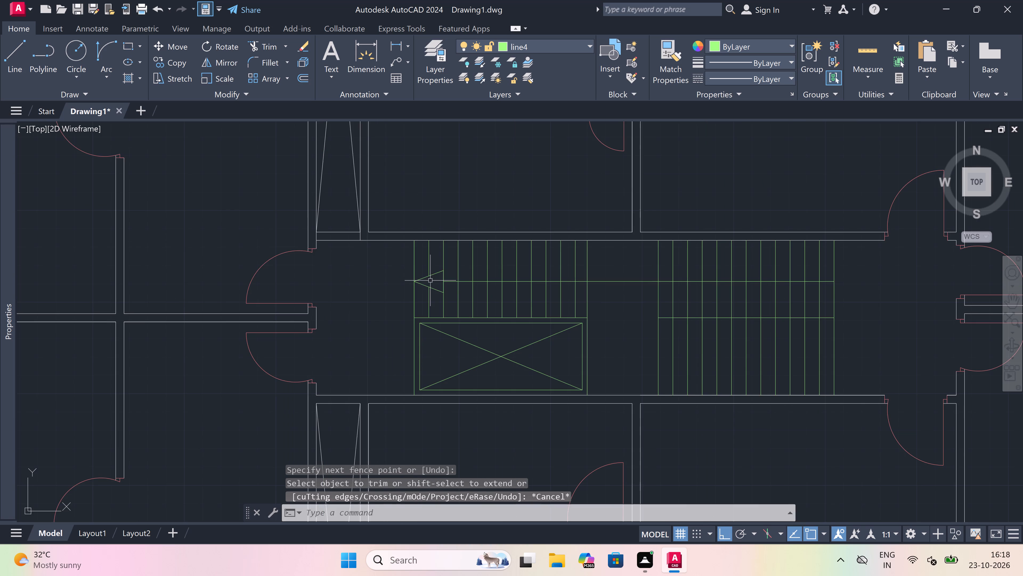
scroll(495, 280, down, 2)
scroll(579, 291, up, 1)
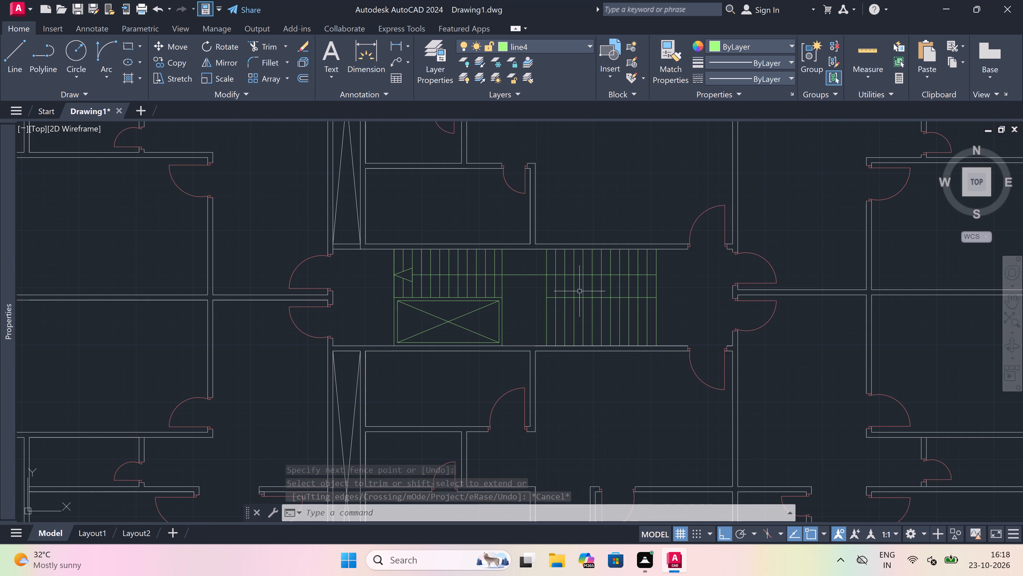
scroll(579, 291, up, 1)
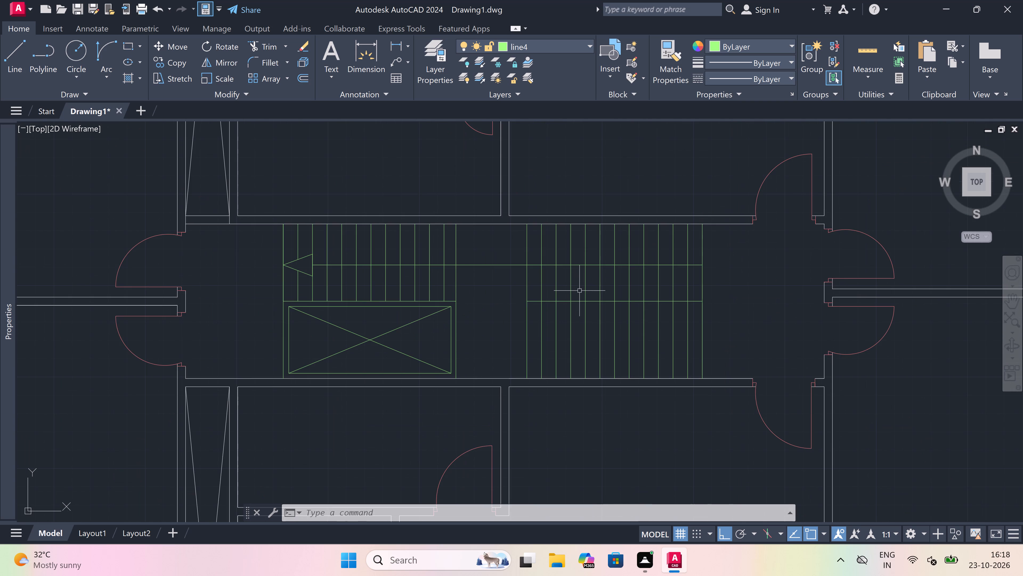
key(l)
key(space)
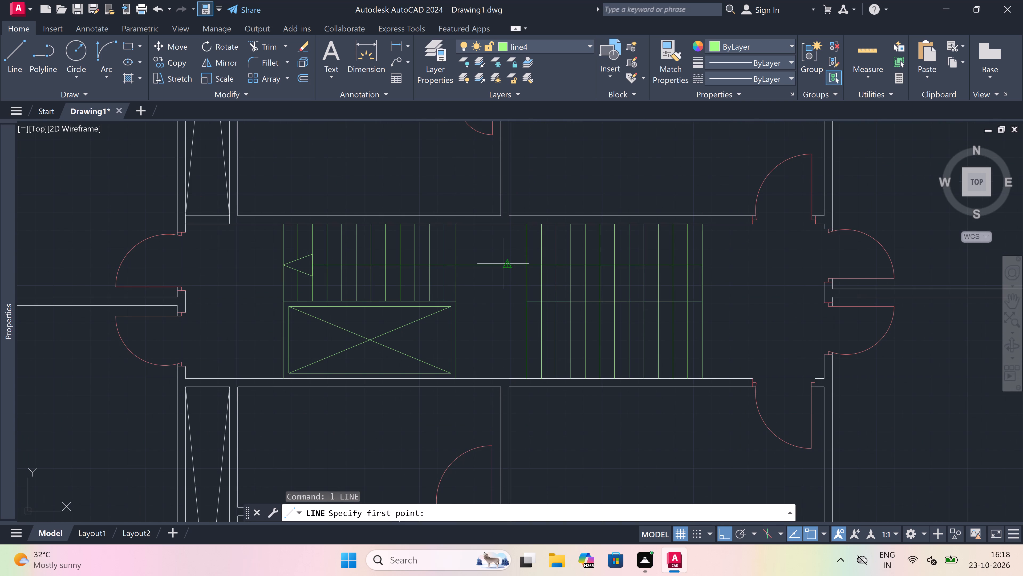
click(505, 264)
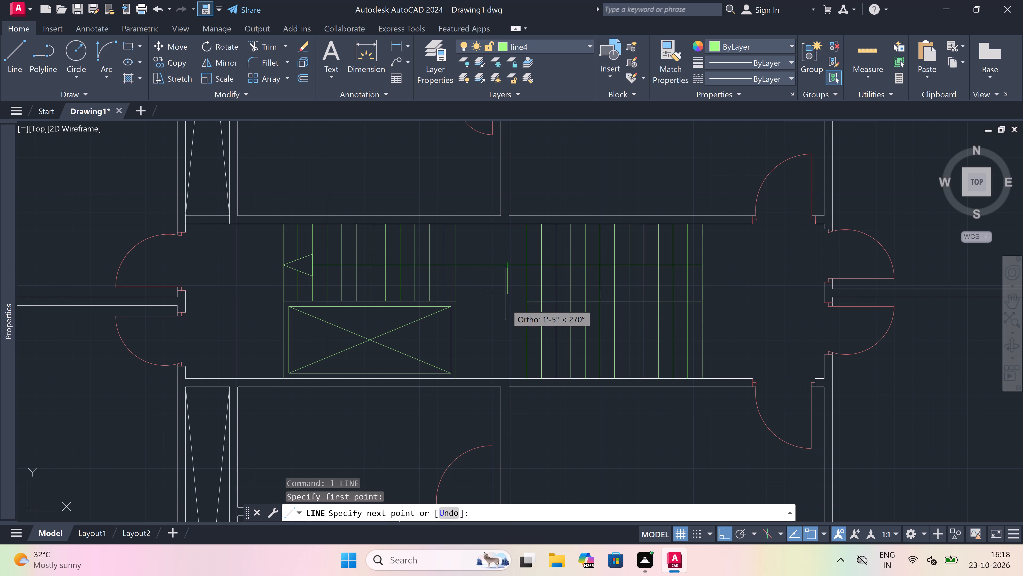
scroll(506, 305, up, 1)
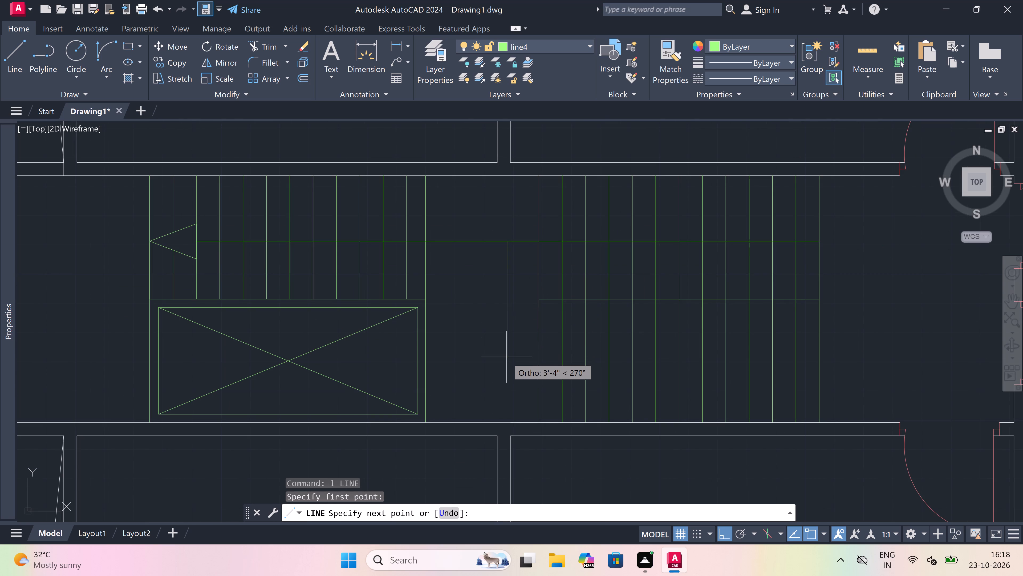
drag(506, 357, 510, 360)
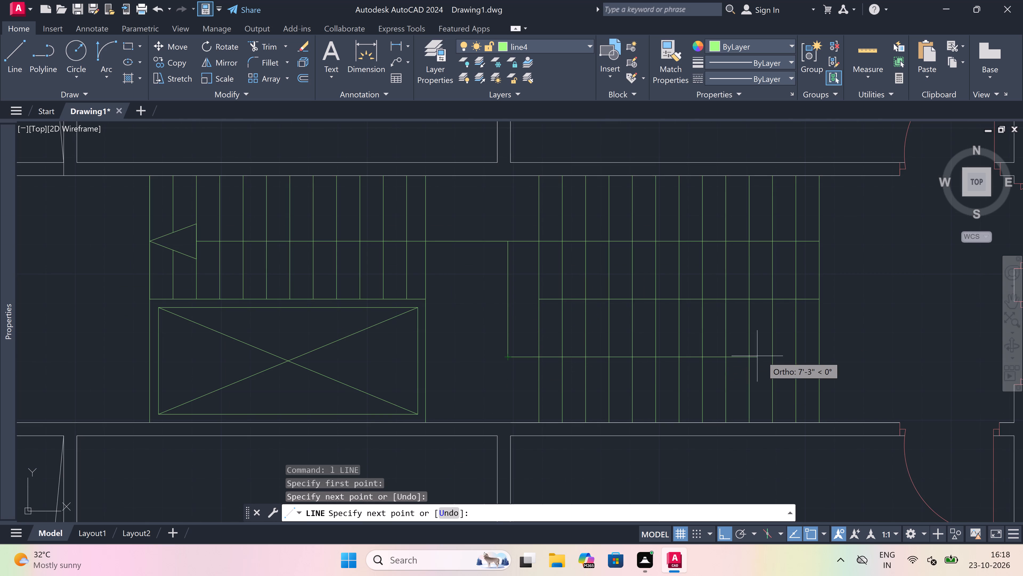
click(795, 352)
Draw two slanted arrowhead lines meeting at the lower direction line's end, spanning two treads and opening evenly above and below it.
scroll(795, 351, up, 2)
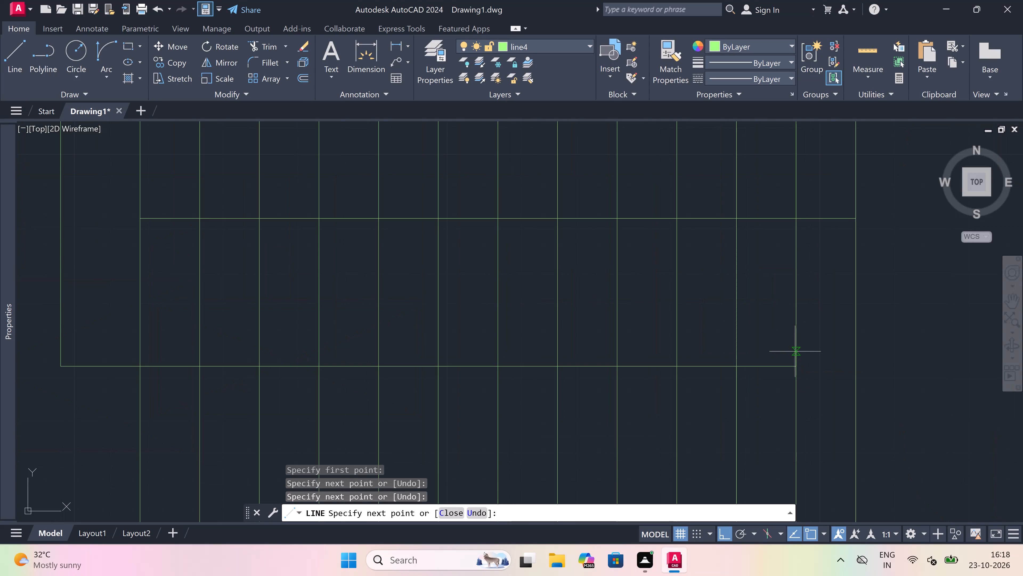
scroll(795, 351, down, 2)
scroll(795, 351, up, 2)
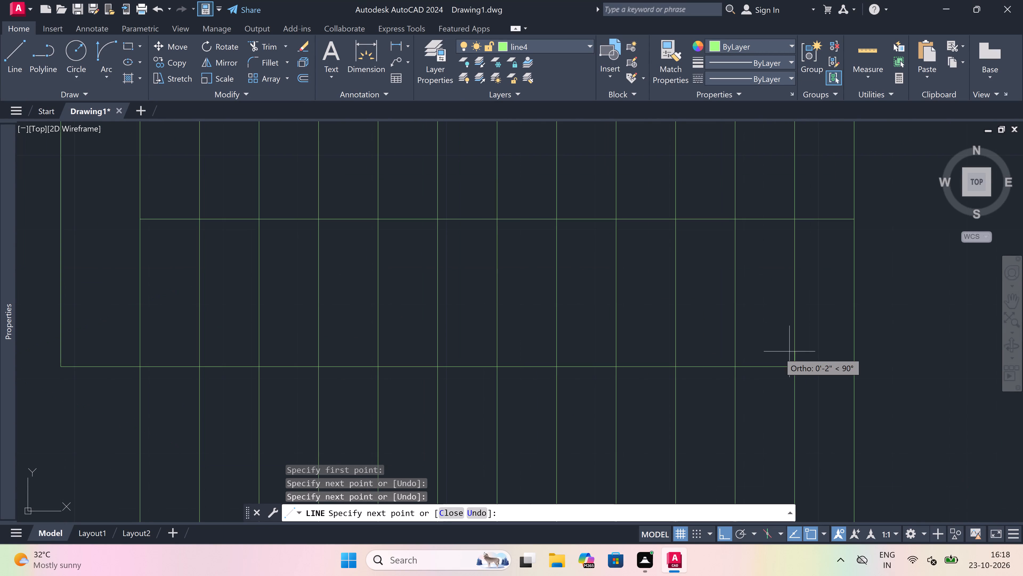
scroll(735, 327, down, 4)
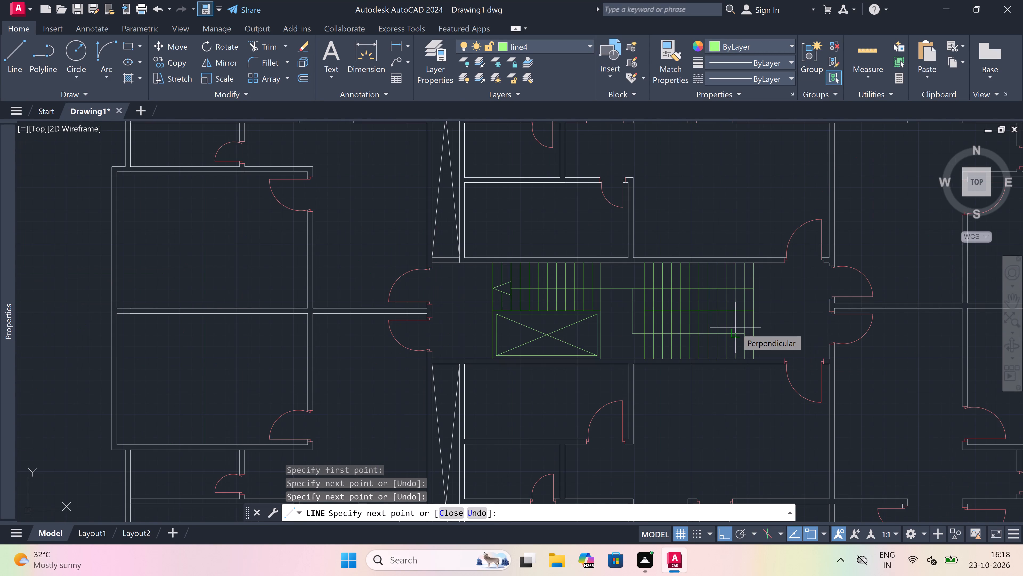
scroll(735, 327, up, 4)
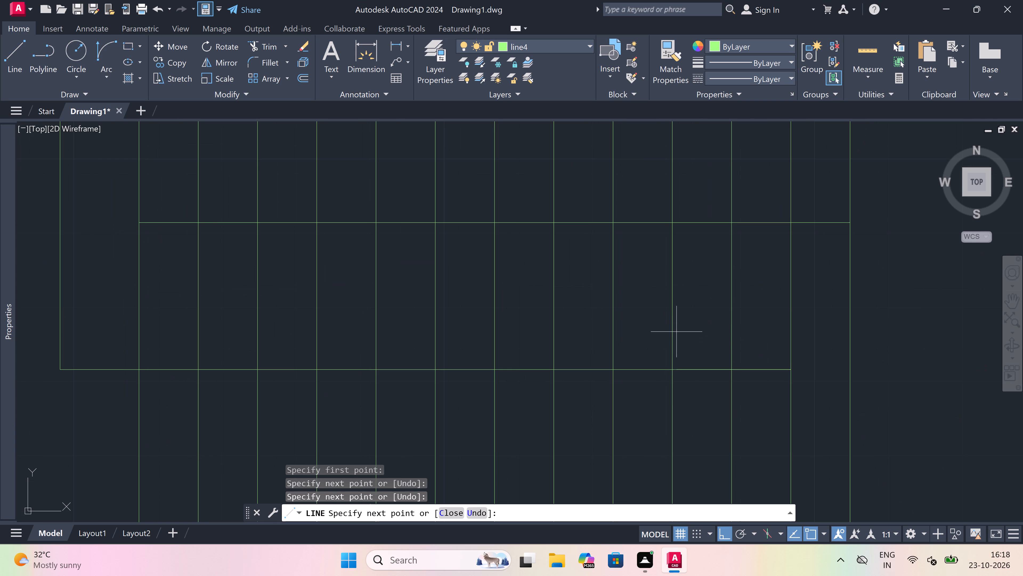
click(672, 324)
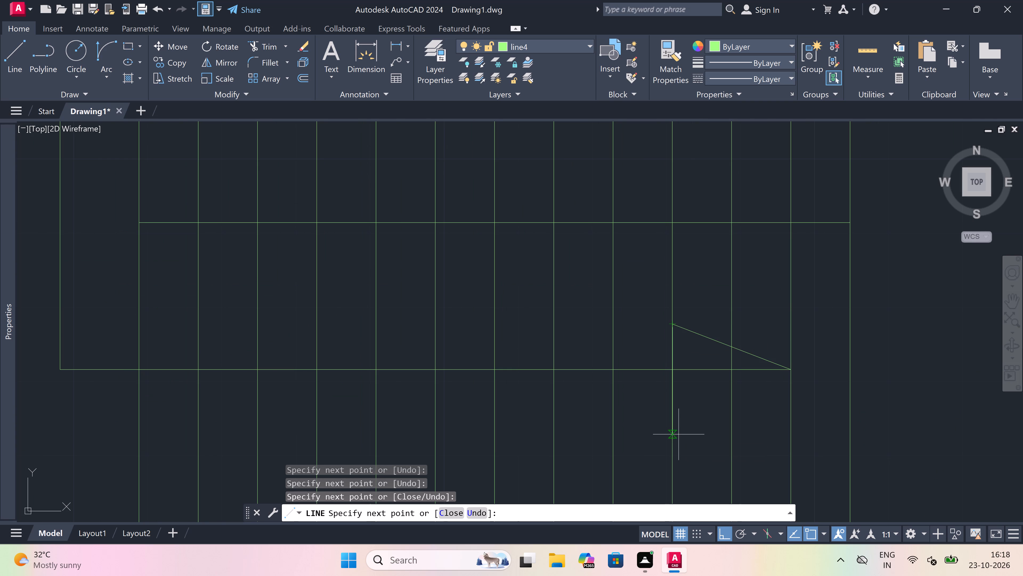
drag(676, 415, 685, 409)
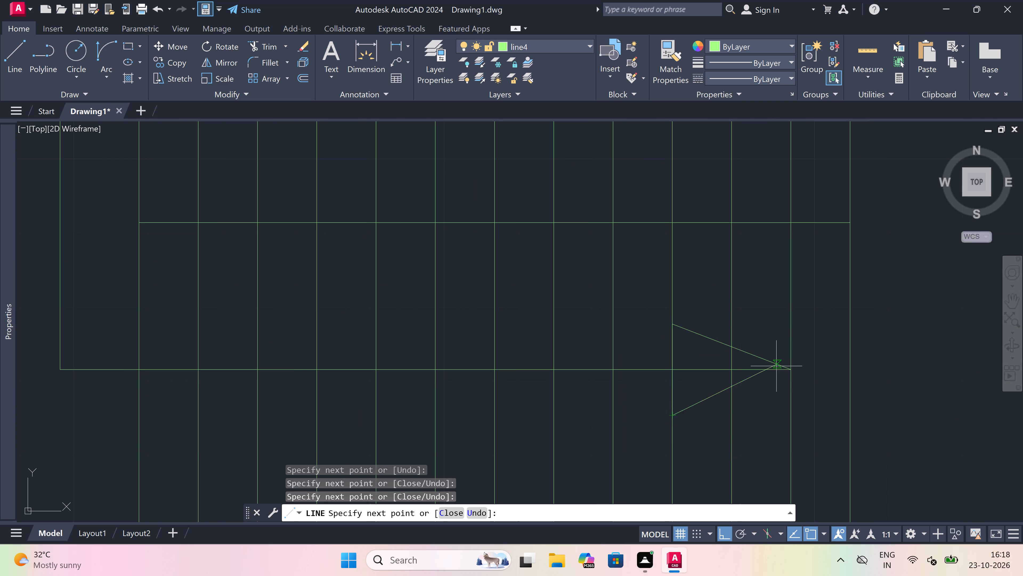
click(792, 367)
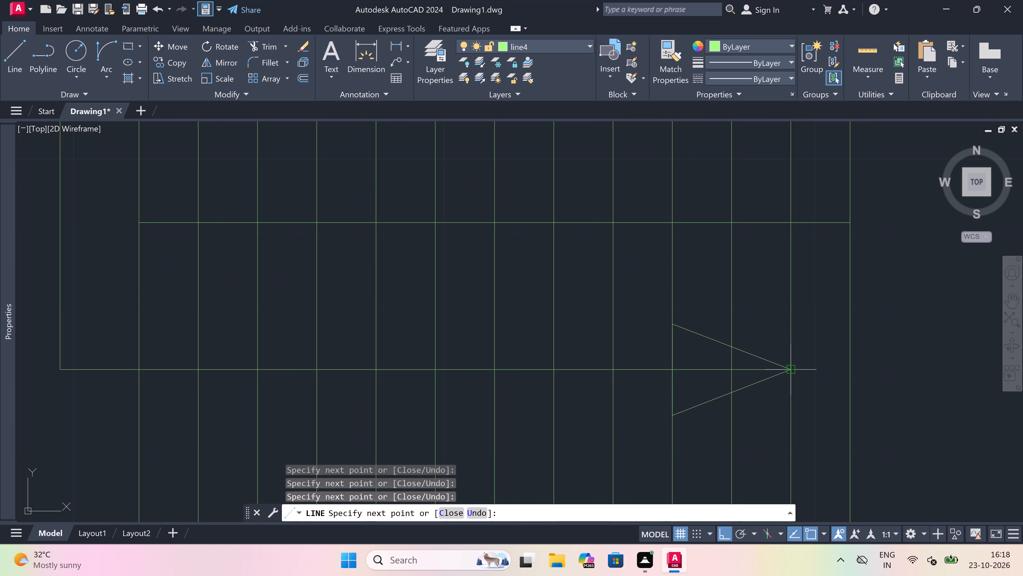
key(Escape)
Trim away the parts of the lower direction line and the tread line that lie inside the new arrowhead.
text(tr)
key(space)
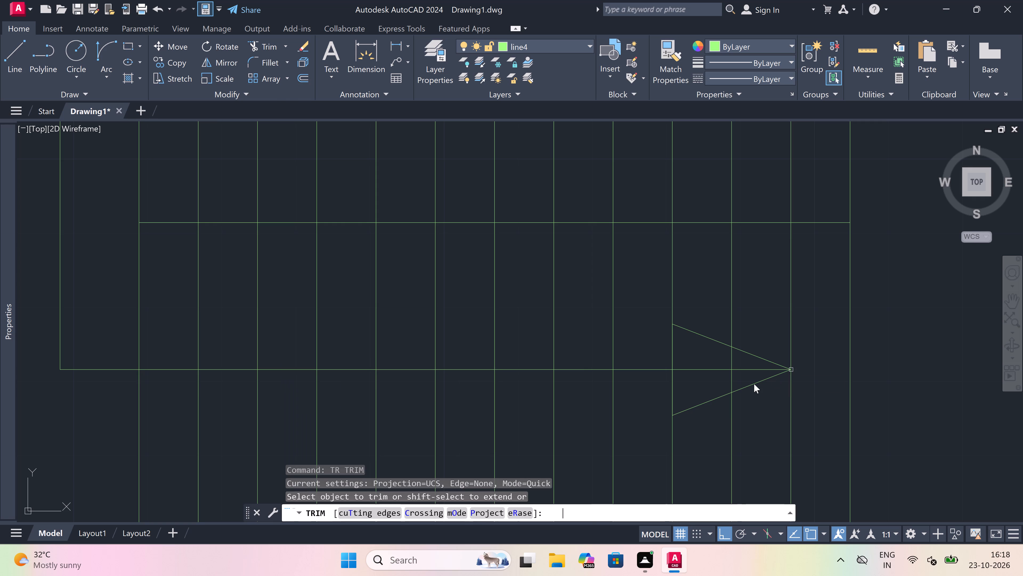
scroll(746, 377, up, 1)
click(746, 376)
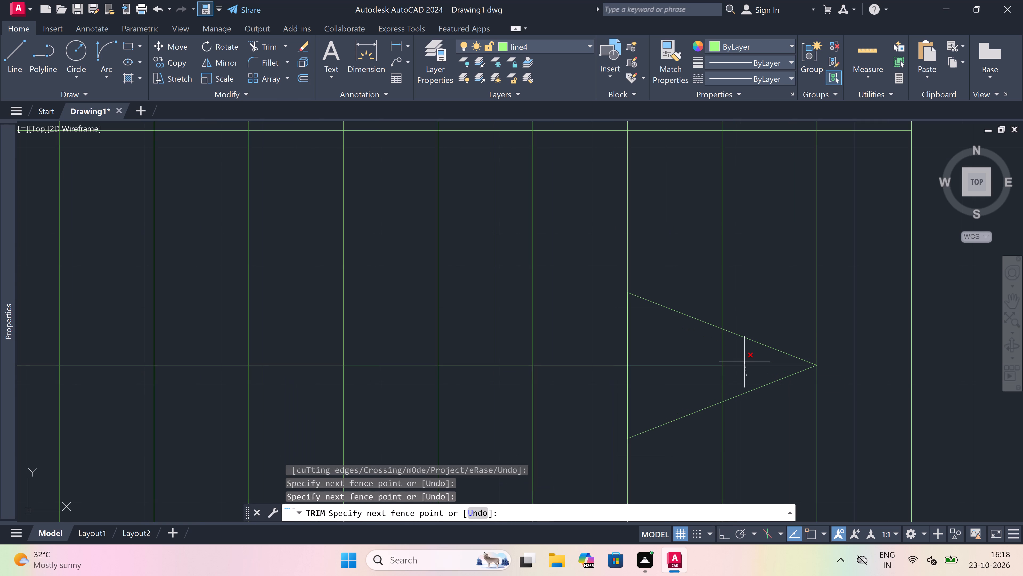
click(744, 362)
click(725, 357)
click(665, 355)
click(663, 357)
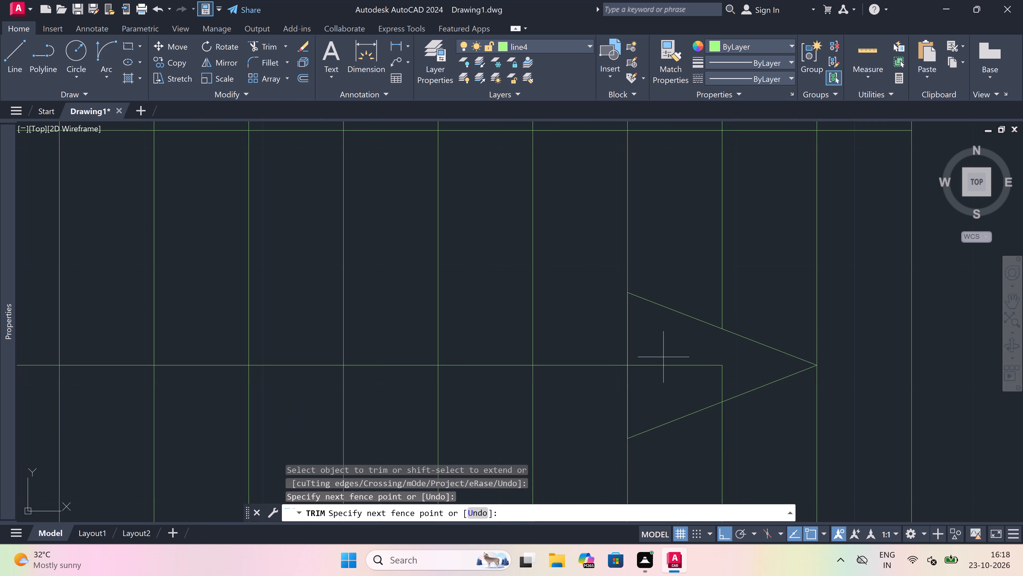
click(662, 401)
drag(712, 389, 713, 386)
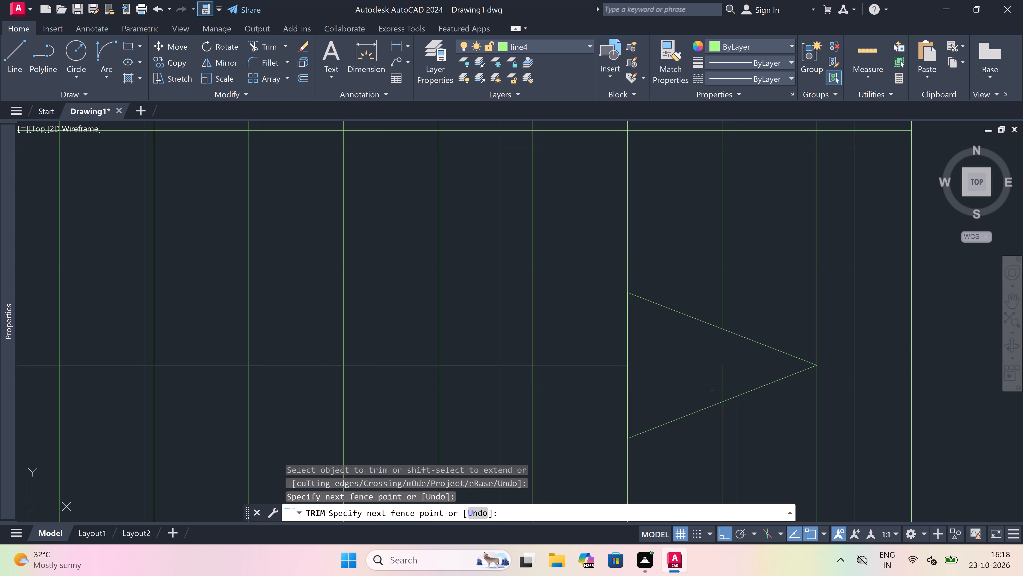
drag(713, 386, 725, 374)
key(Escape)
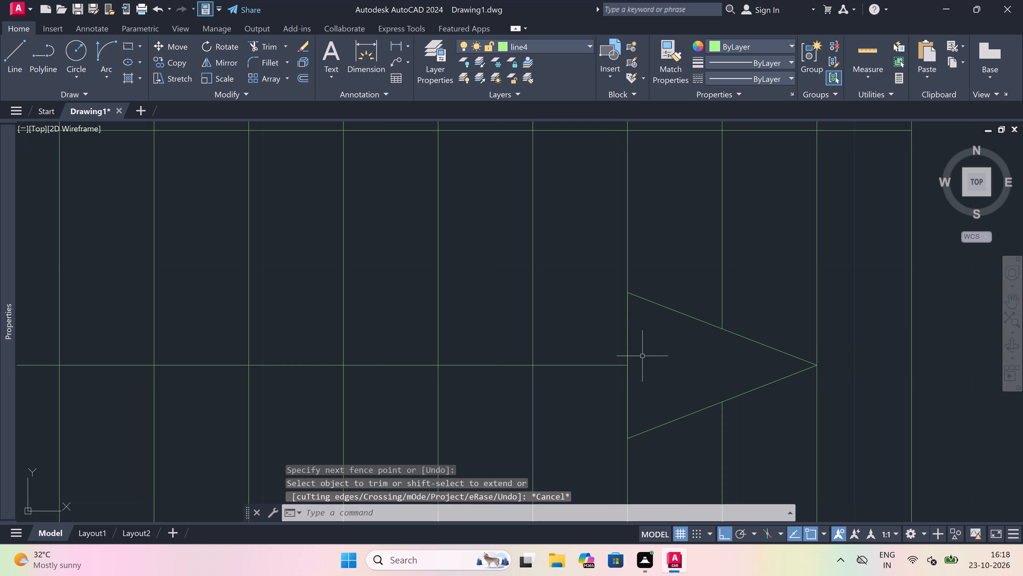
Examine the whole floor plan and the corridor's stair layout with its two direction arrows.
scroll(615, 355, down, 5)
scroll(574, 343, down, 5)
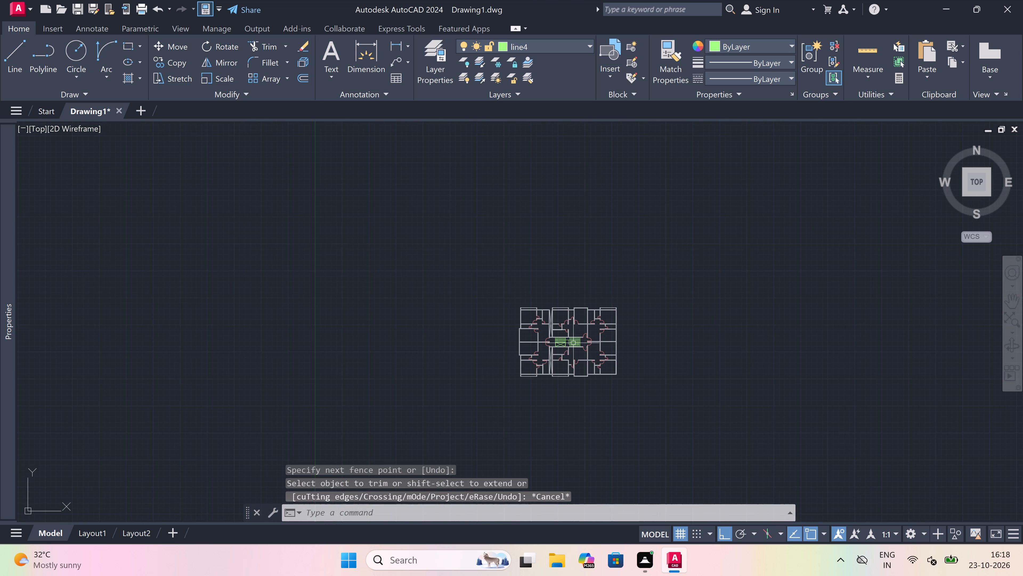
scroll(573, 342, up, 4)
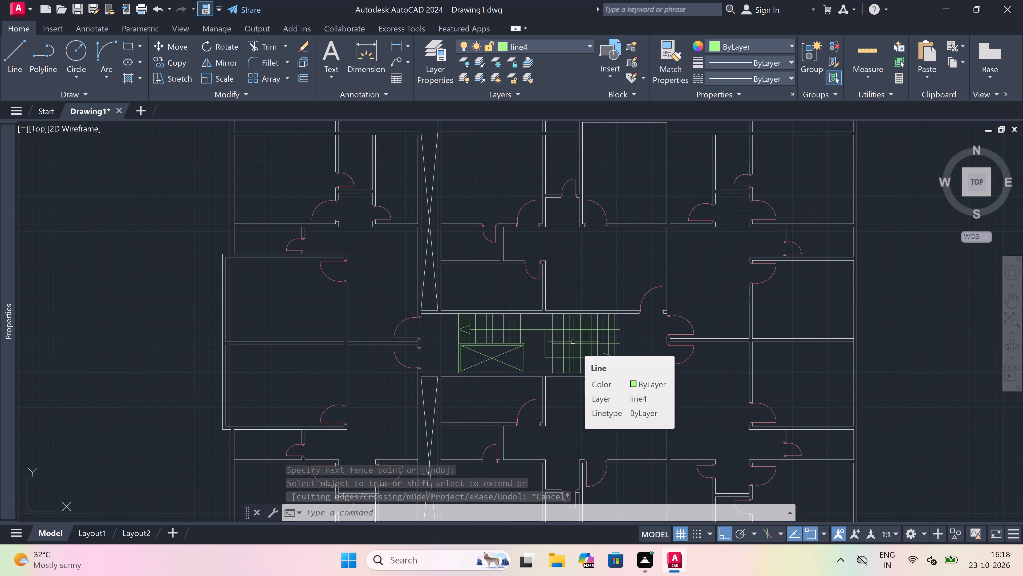
scroll(573, 342, down, 1)
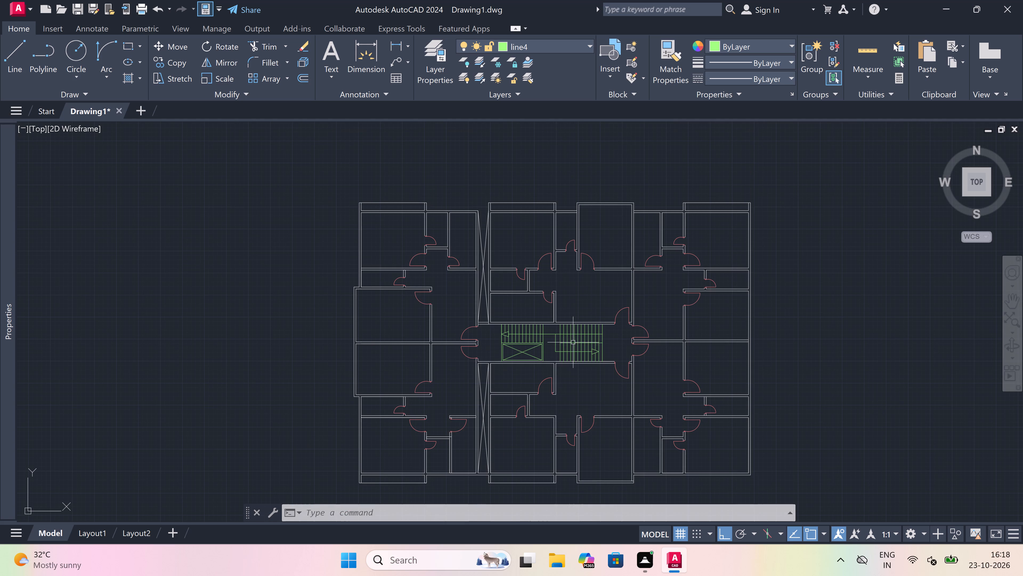
scroll(517, 358, up, 1)
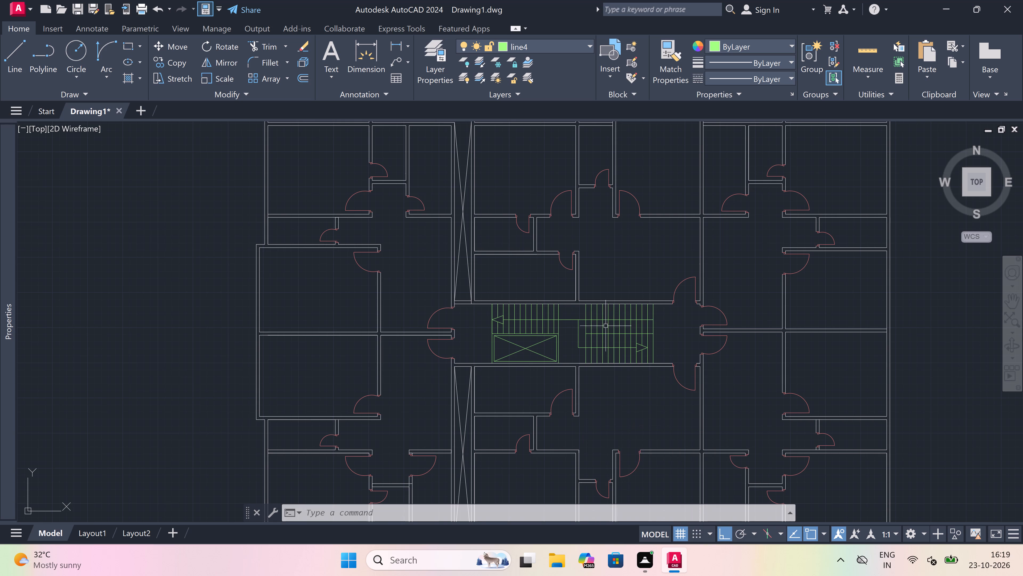
scroll(572, 362, down, 2)
scroll(539, 371, up, 2)
scroll(539, 371, down, 2)
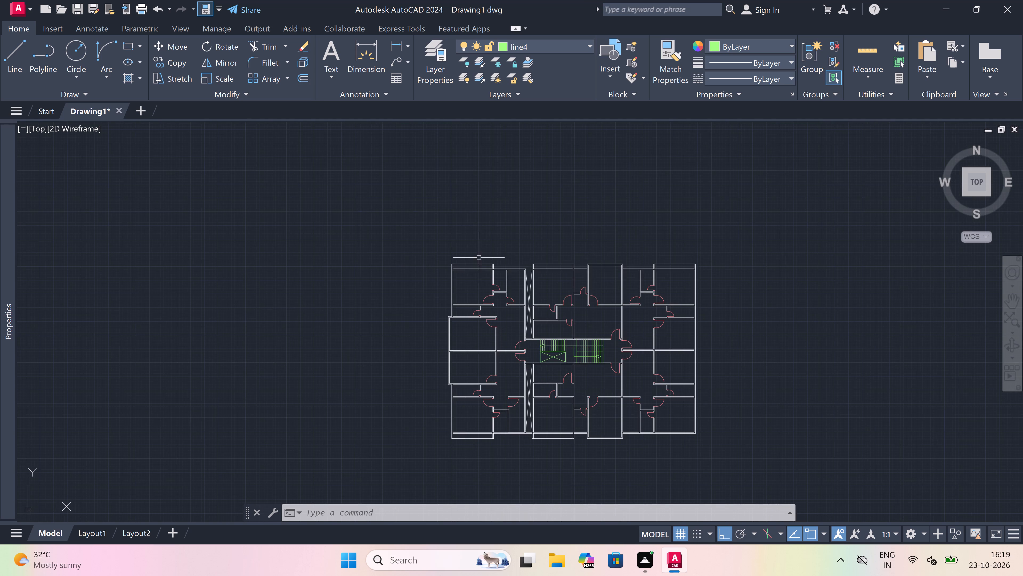
scroll(478, 253, up, 3)
scroll(486, 278, down, 4)
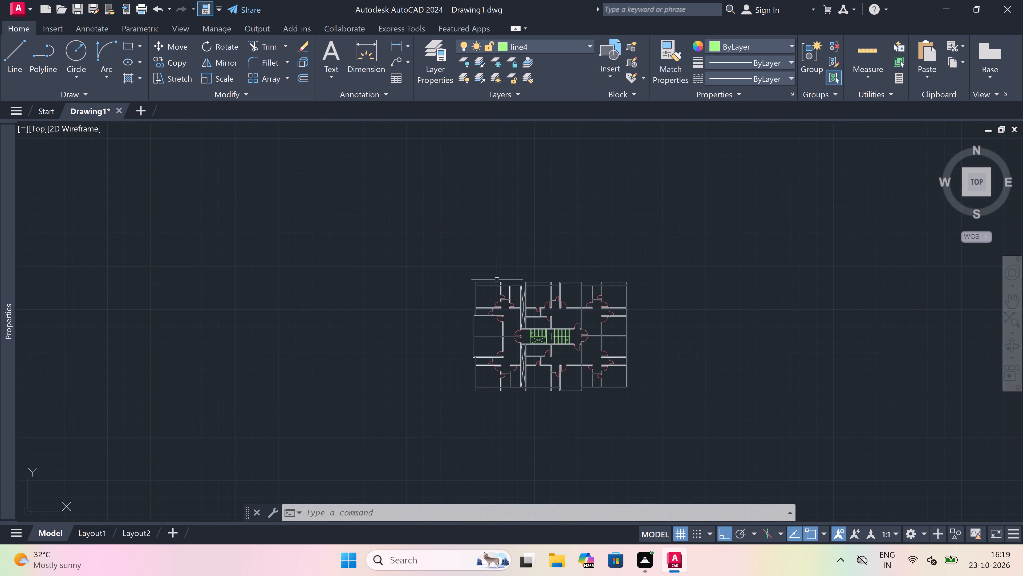
scroll(514, 310, up, 2)
scroll(514, 309, down, 2)
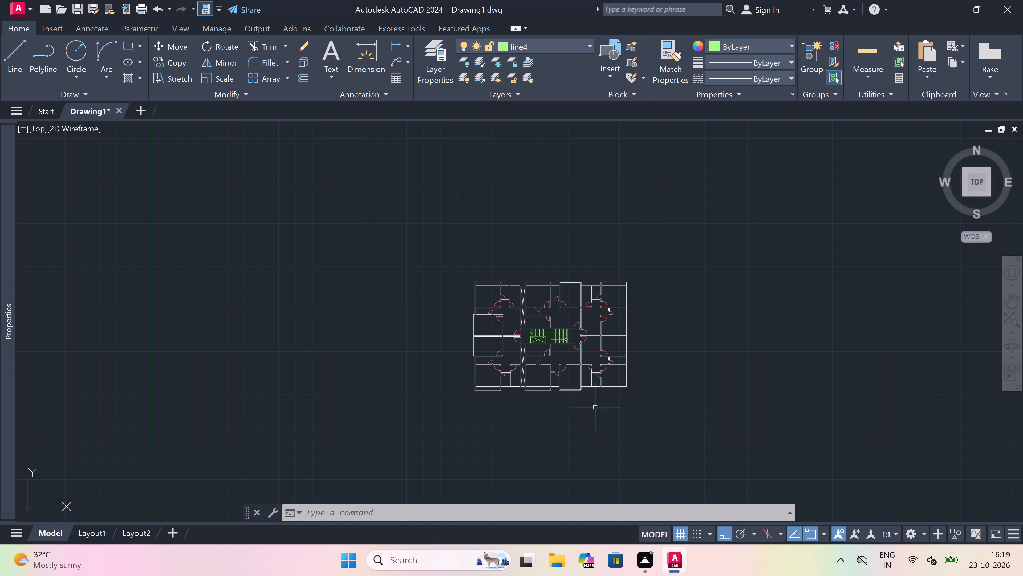
On layer 0, draw a projection outline extending 1'-6" below the plan's lower-right room, closing at the room's left wall.
scroll(600, 389, up, 2)
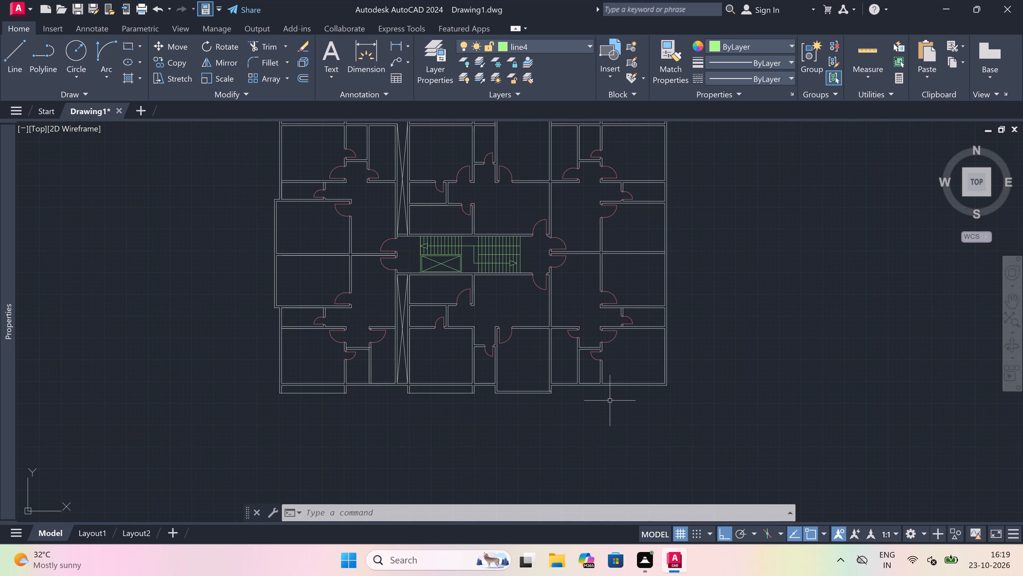
scroll(649, 403, up, 3)
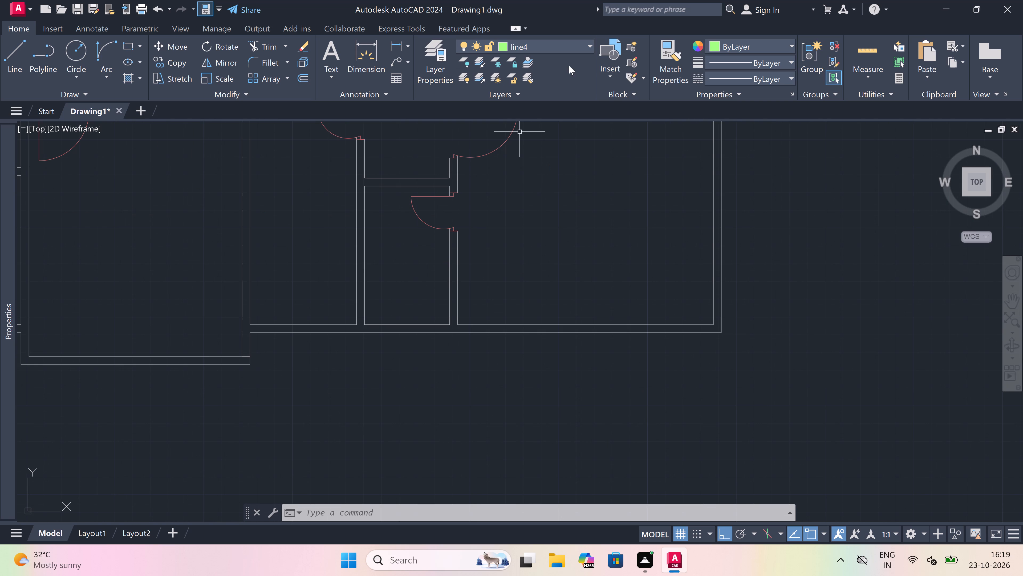
click(543, 43)
click(550, 62)
key(l)
key(space)
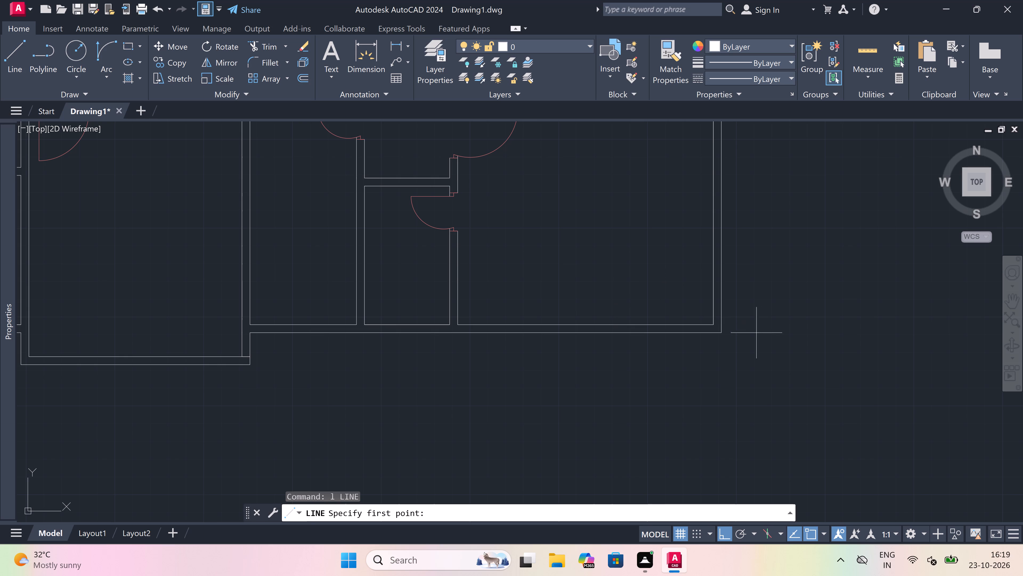
drag(722, 333, 721, 338)
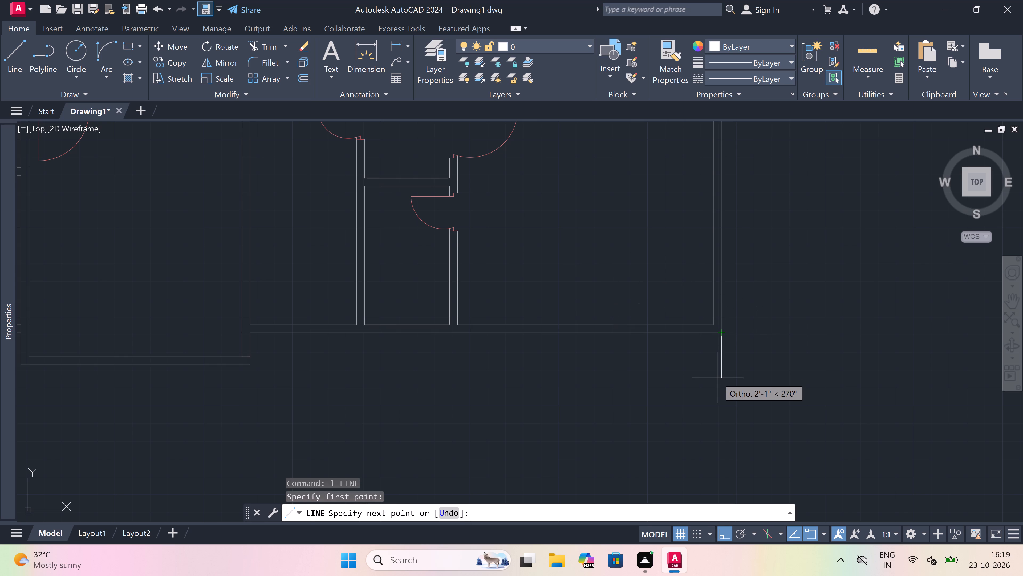
text(1'6)
key(shift+quotedbl)
key(space)
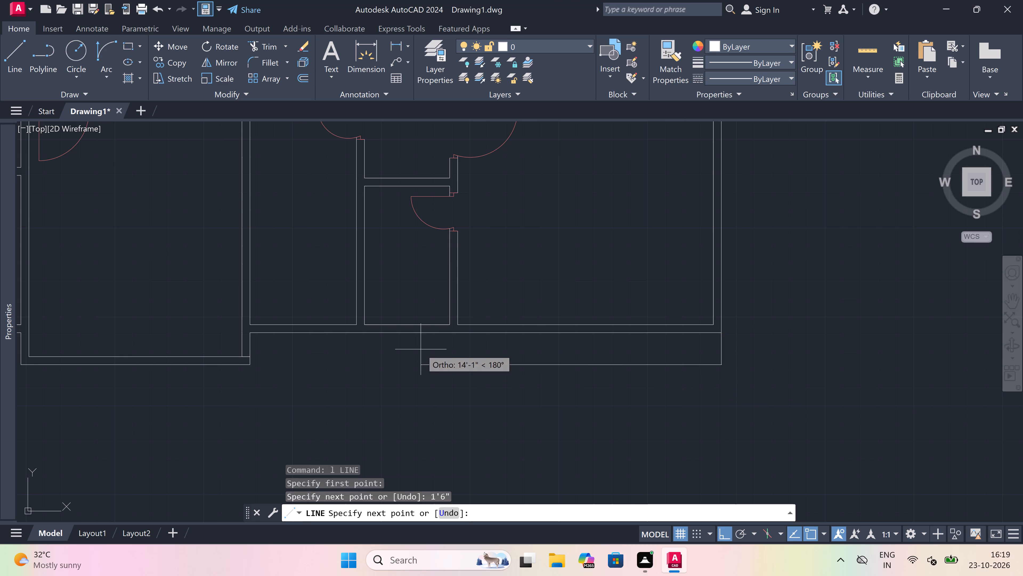
click(446, 326)
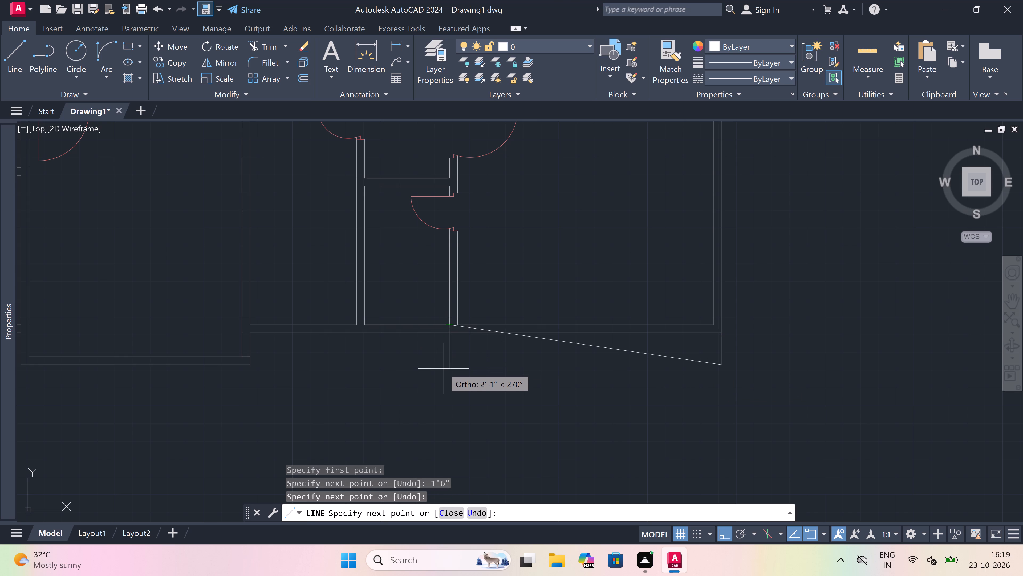
key(ctrl+z)
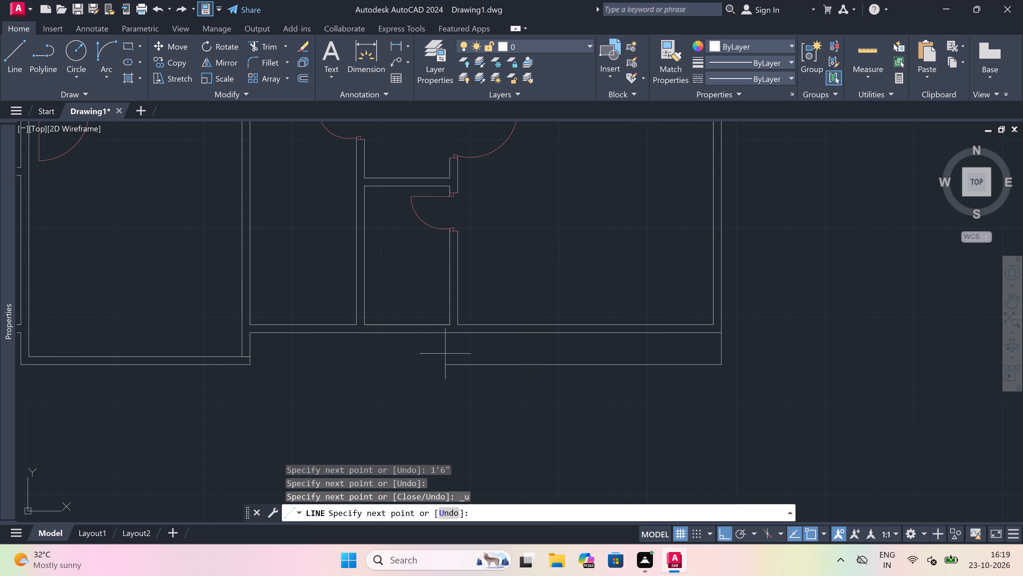
drag(448, 365, 449, 353)
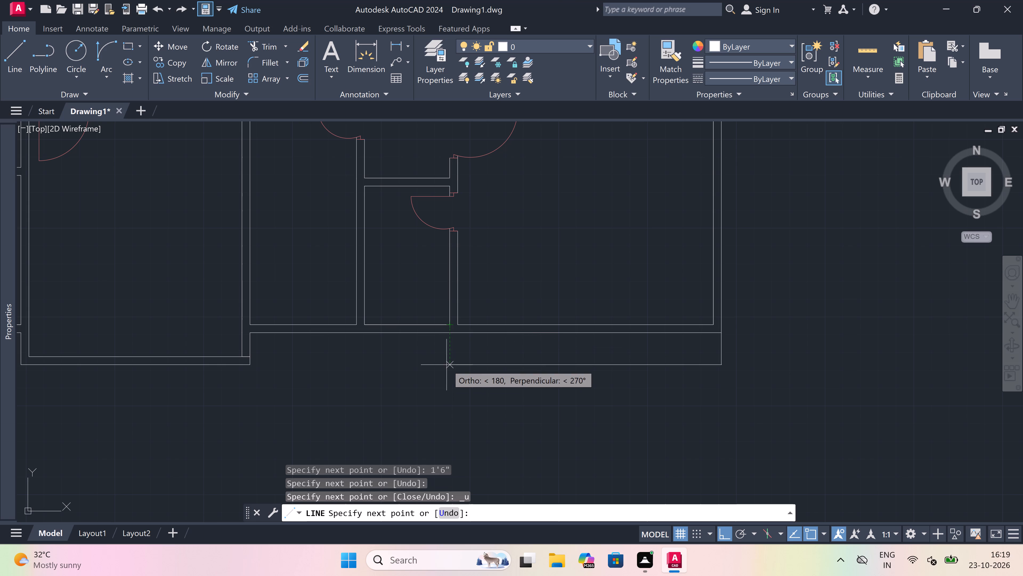
click(450, 324)
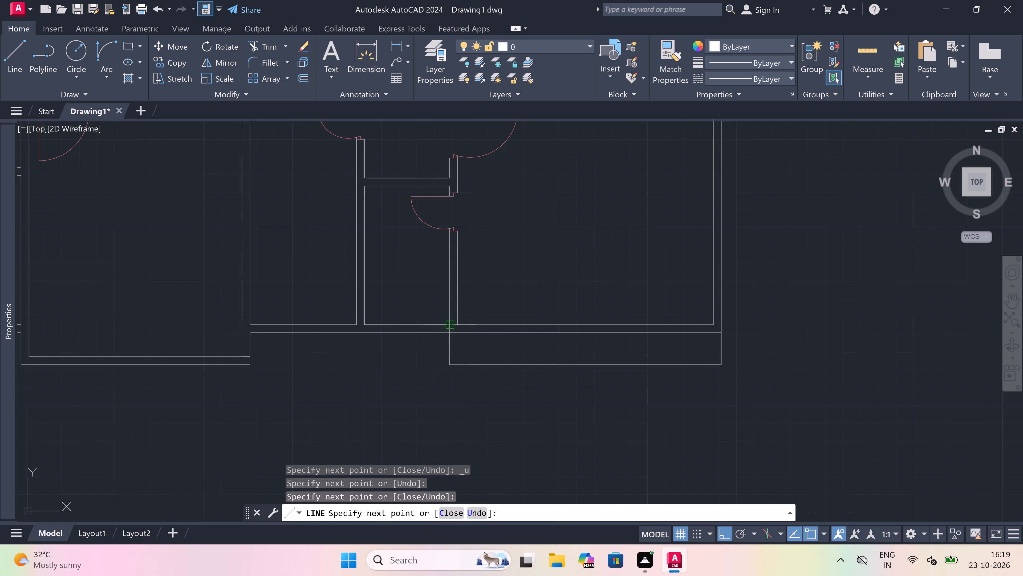
key(Escape)
Extend the lower-right room's two inner wall corners straight down to the new projection outline with lines.
scroll(456, 336, up, 2)
key(space)
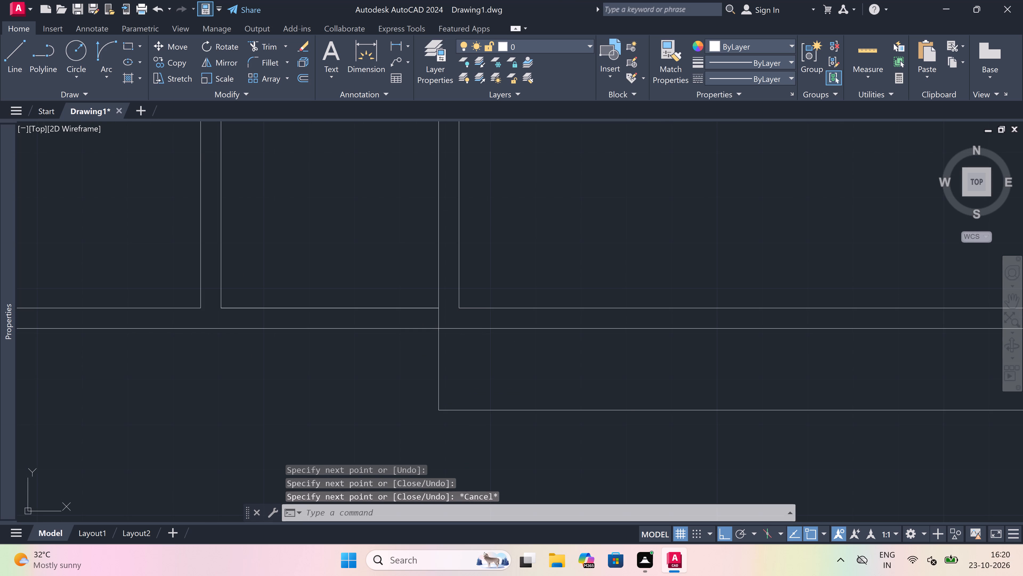
click(458, 310)
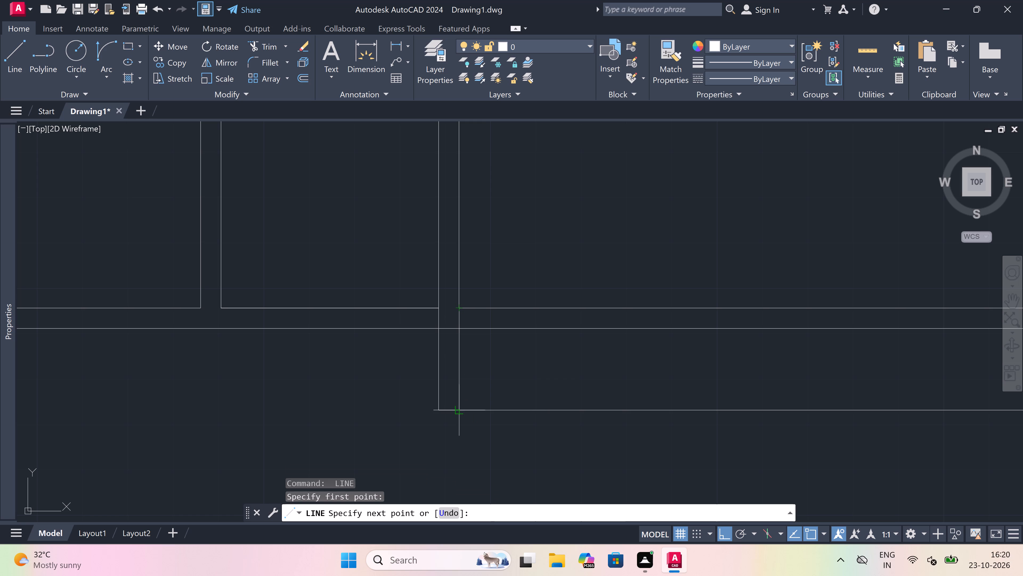
click(461, 410)
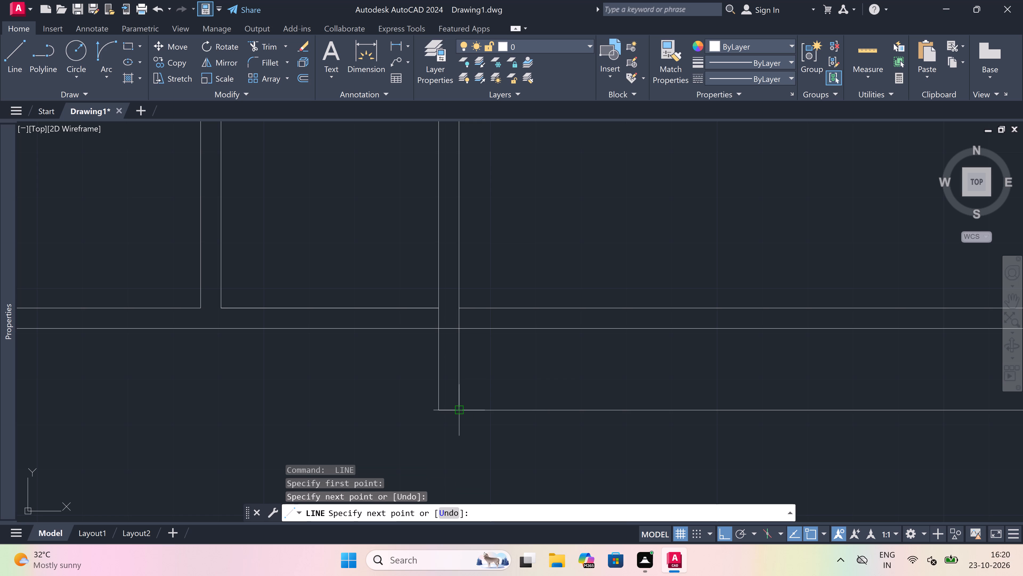
scroll(461, 409, down, 1)
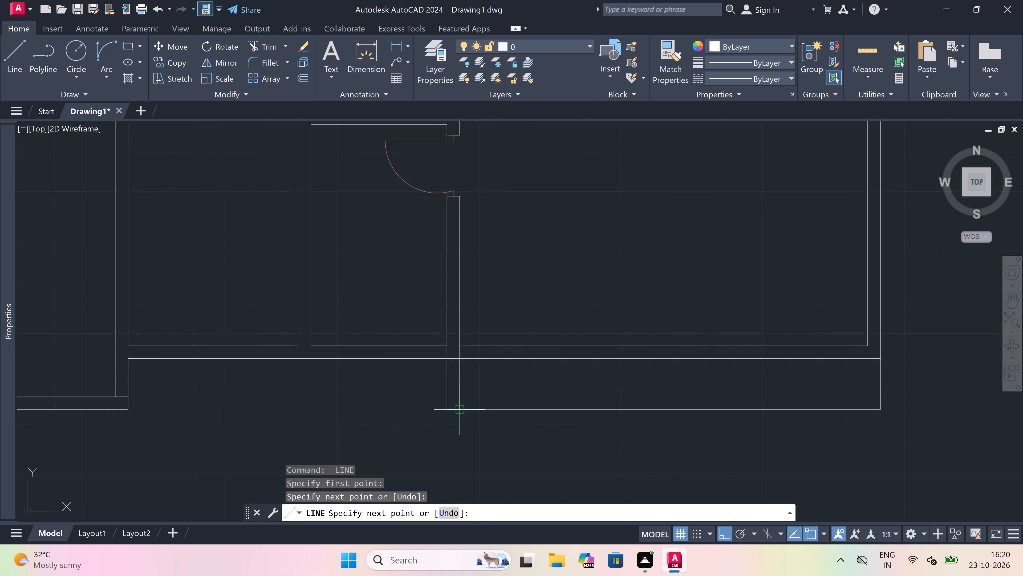
scroll(461, 409, down, 1)
key(space)
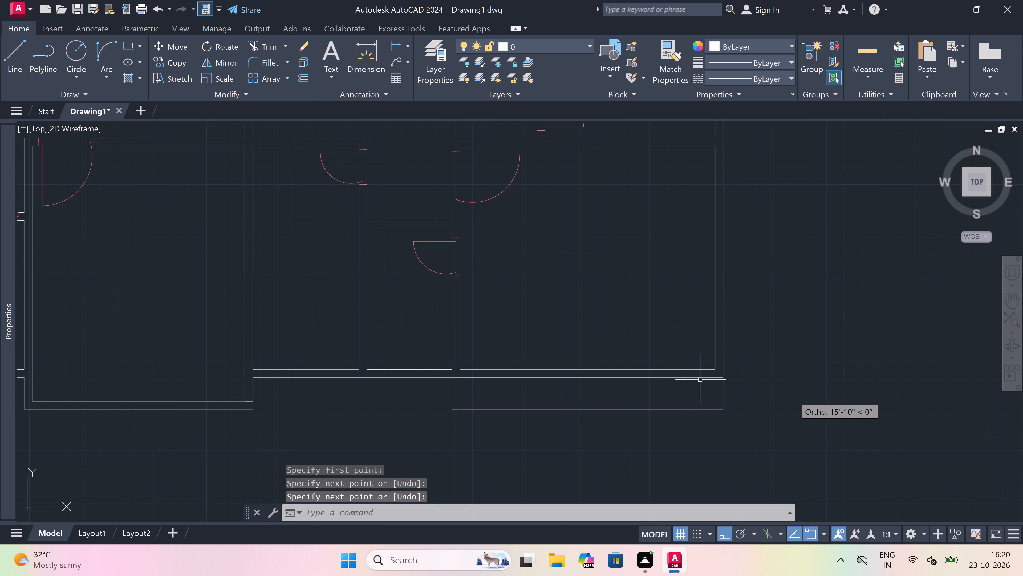
scroll(726, 372, up, 1)
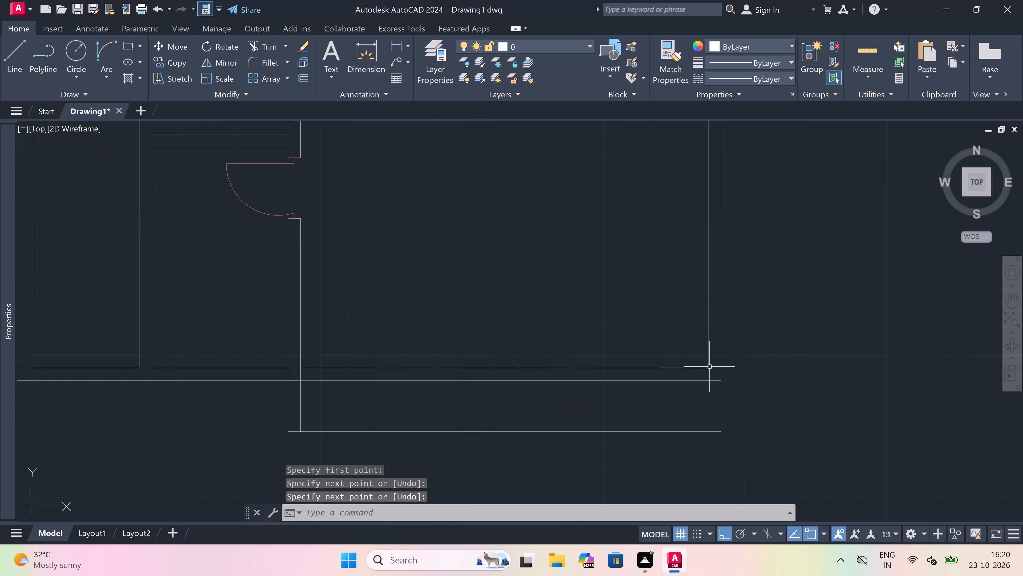
key(space)
drag(709, 366, 709, 369)
click(710, 433)
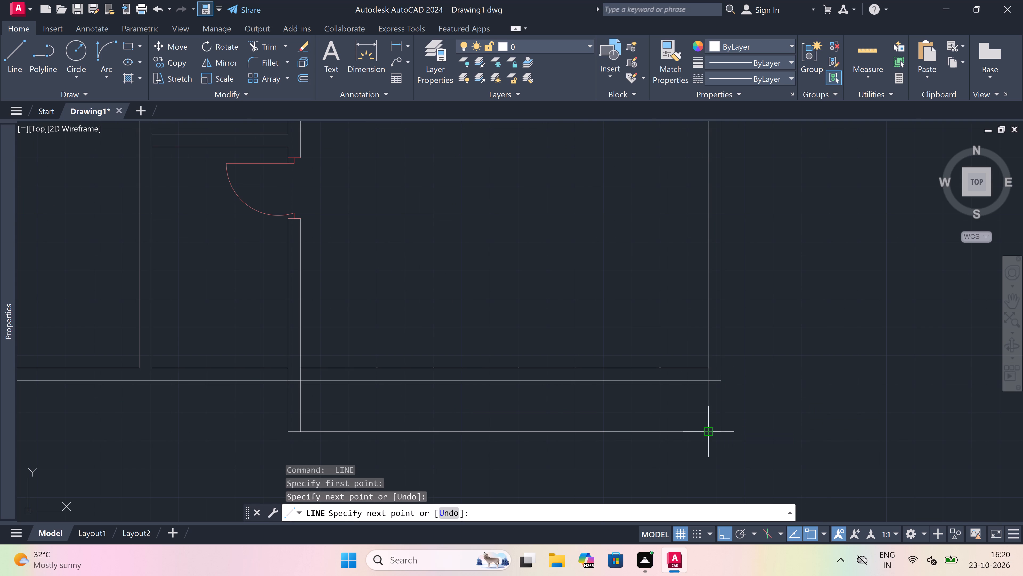
key(Escape)
Trim the wall lines crossing the junction at the lower-right room's outer corner so the projection's side wall runs through.
key(t)
key(r)
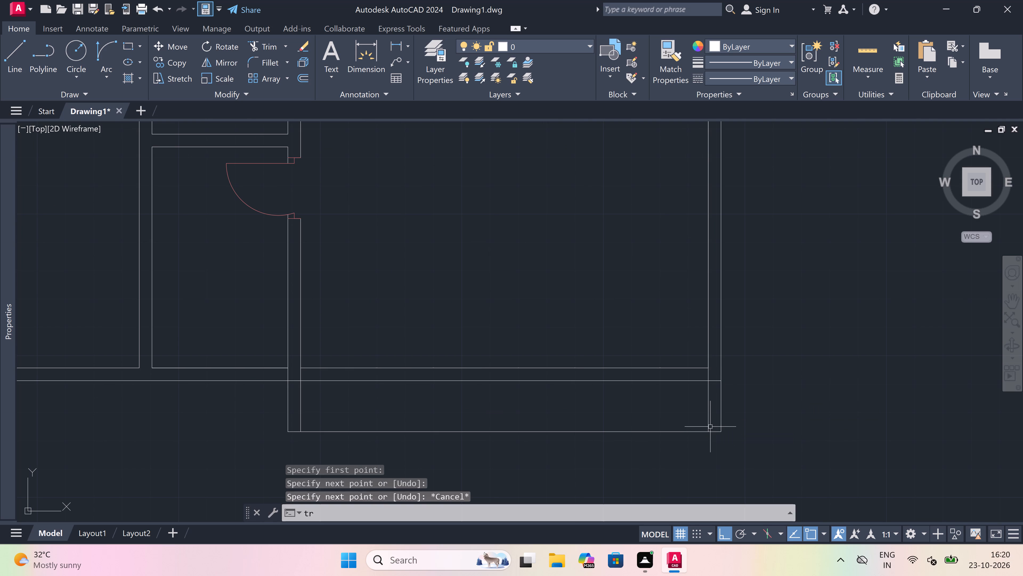
key(space)
scroll(713, 378, up, 2)
click(713, 378)
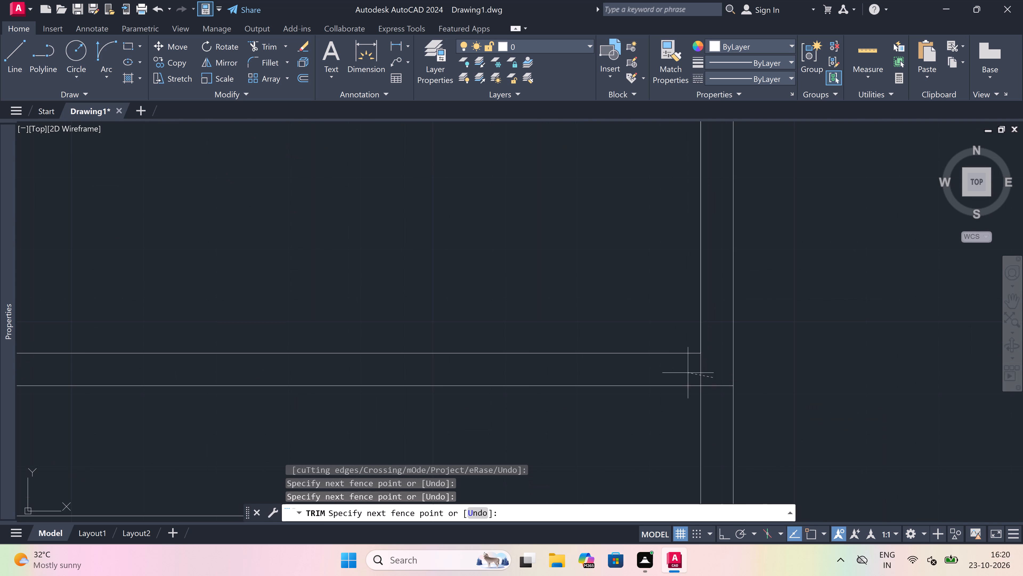
click(688, 373)
click(714, 374)
click(723, 410)
scroll(723, 409, down, 2)
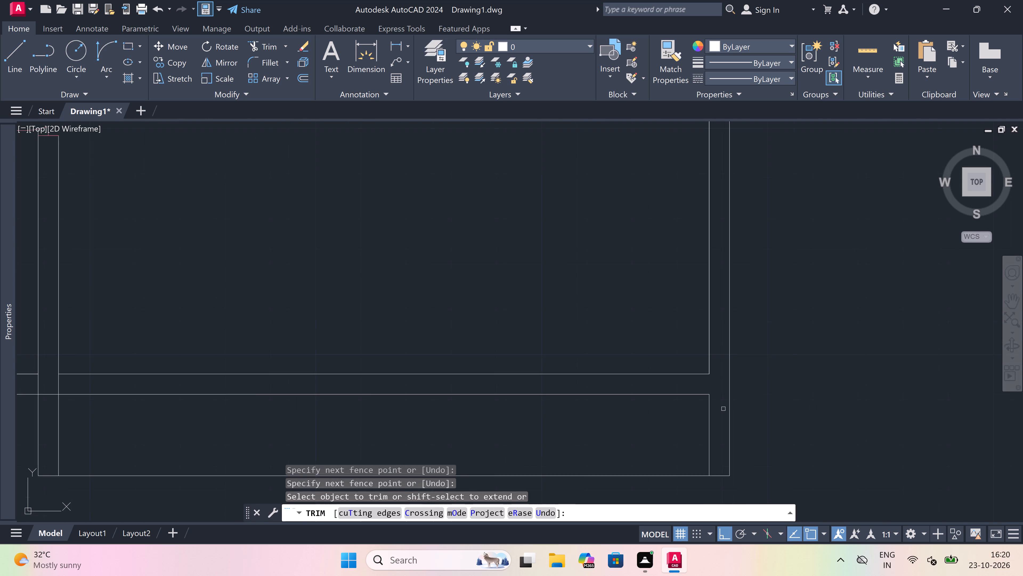
scroll(723, 409, down, 3)
Trim the wall lines crossing the junction where the projection's left side wall meets the lower-right room's bottom wall.
scroll(559, 399, up, 5)
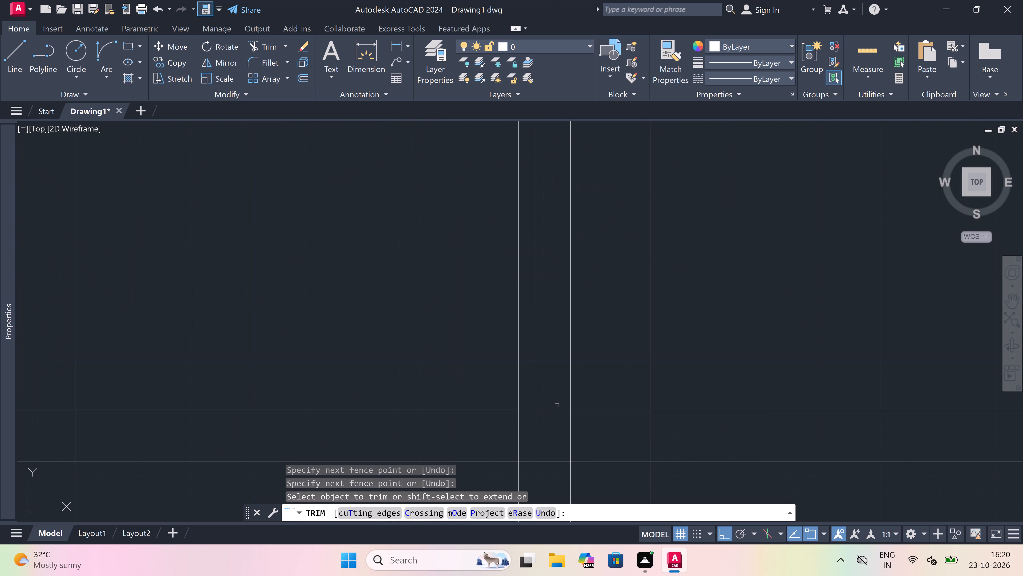
click(526, 428)
click(506, 433)
click(534, 433)
click(599, 427)
scroll(600, 426, down, 2)
scroll(582, 447, up, 1)
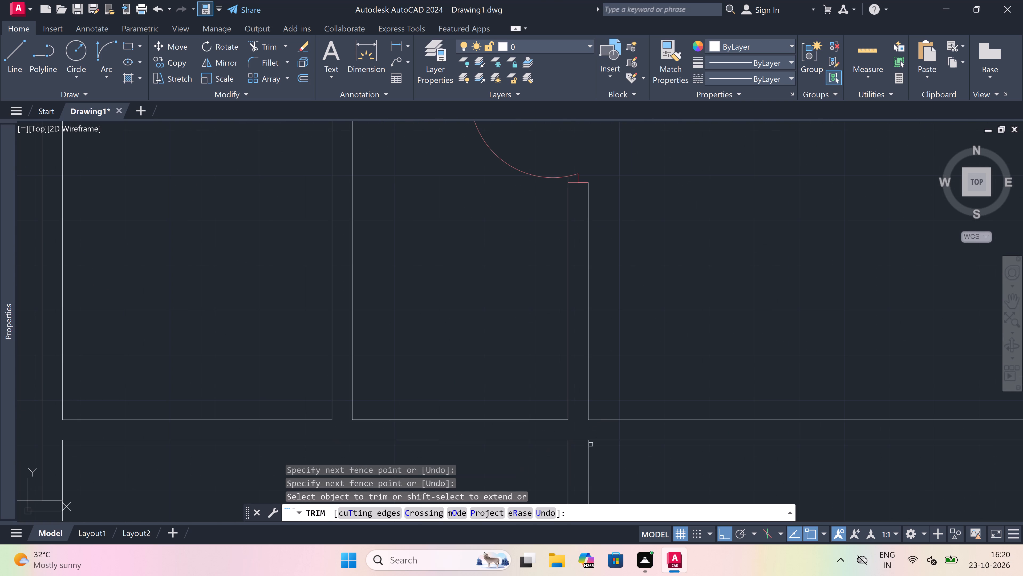
scroll(582, 448, up, 1)
drag(579, 443, 578, 440)
click(575, 396)
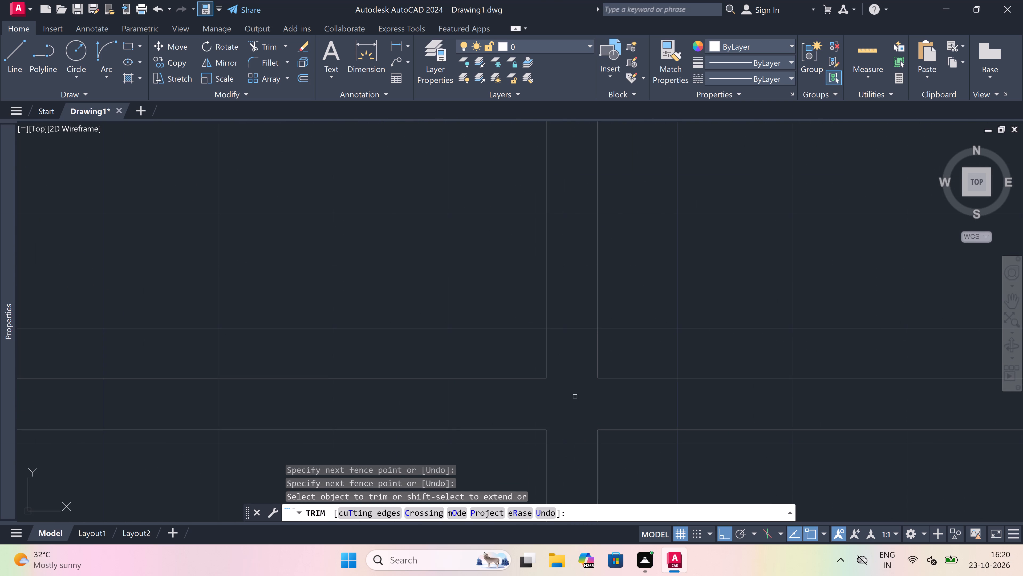
key(Escape)
Trim the inner line stub at the bottom right corner of the neighbouring projecting room.
scroll(575, 396, down, 6)
scroll(575, 396, up, 1)
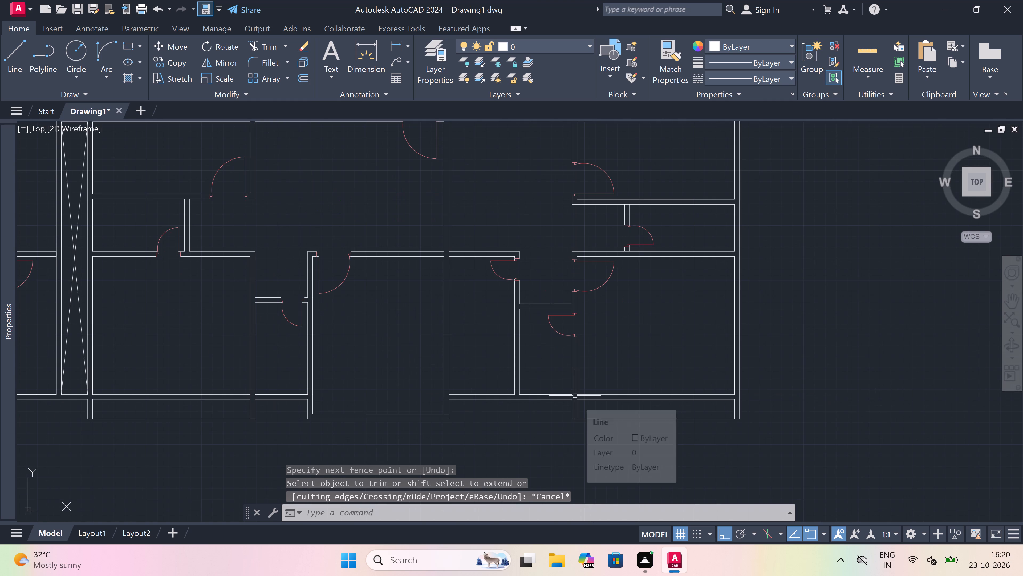
key(space)
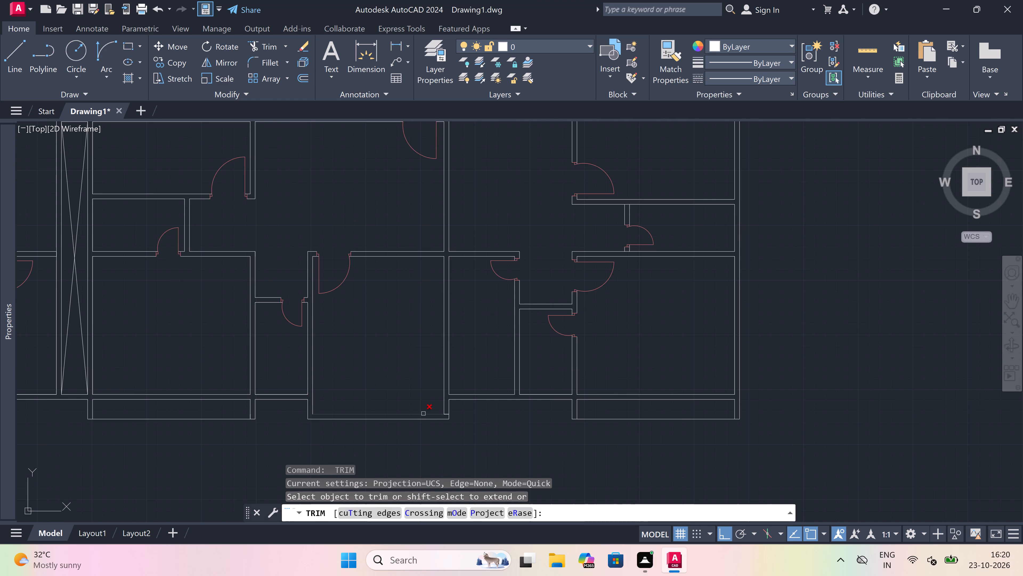
scroll(448, 416, up, 6)
drag(436, 412, 436, 409)
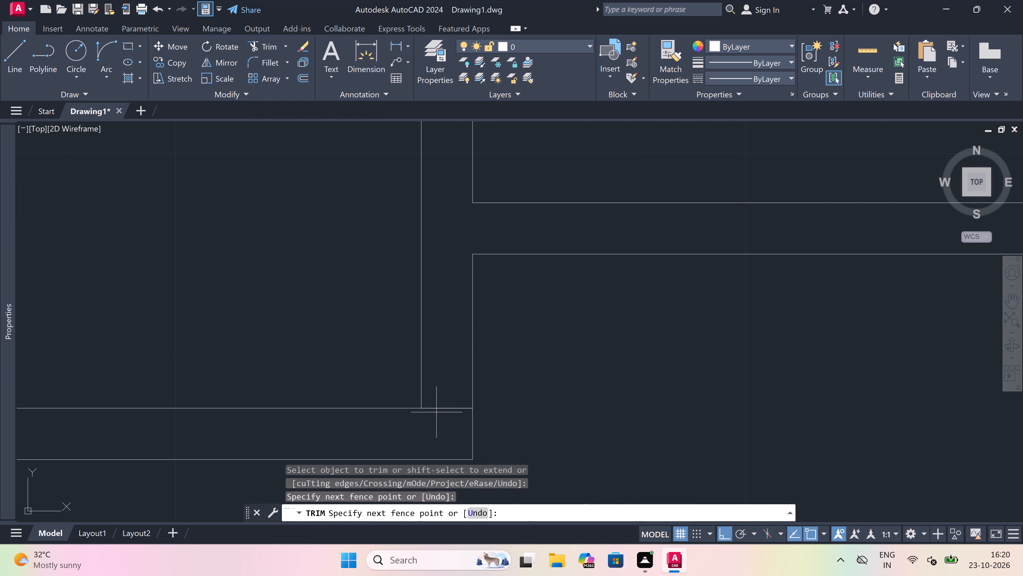
click(441, 374)
key(Escape)
Examine the whole floor plan and its outer projections along the upper and lower walls.
scroll(441, 374, down, 2)
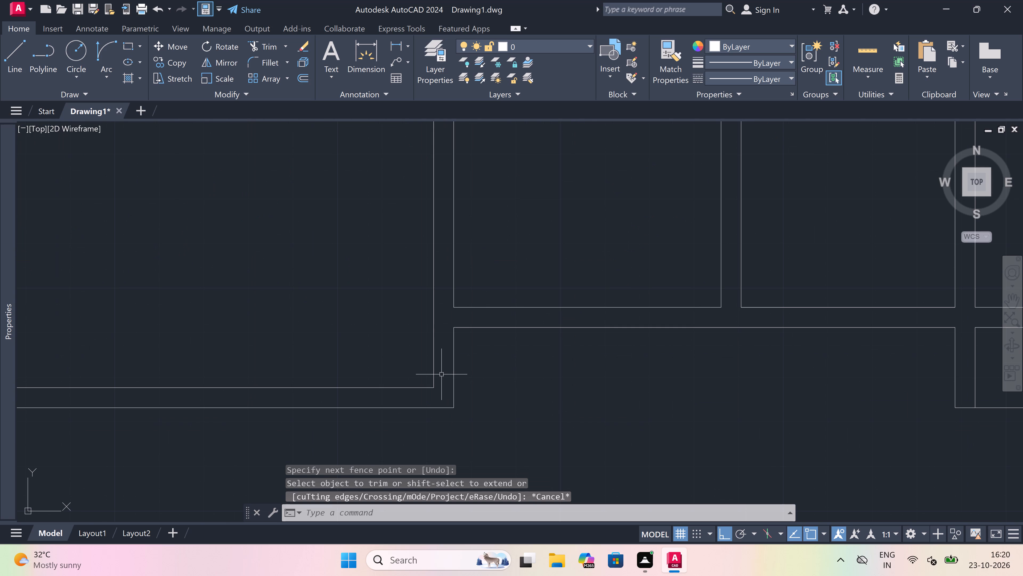
scroll(441, 404, down, 4)
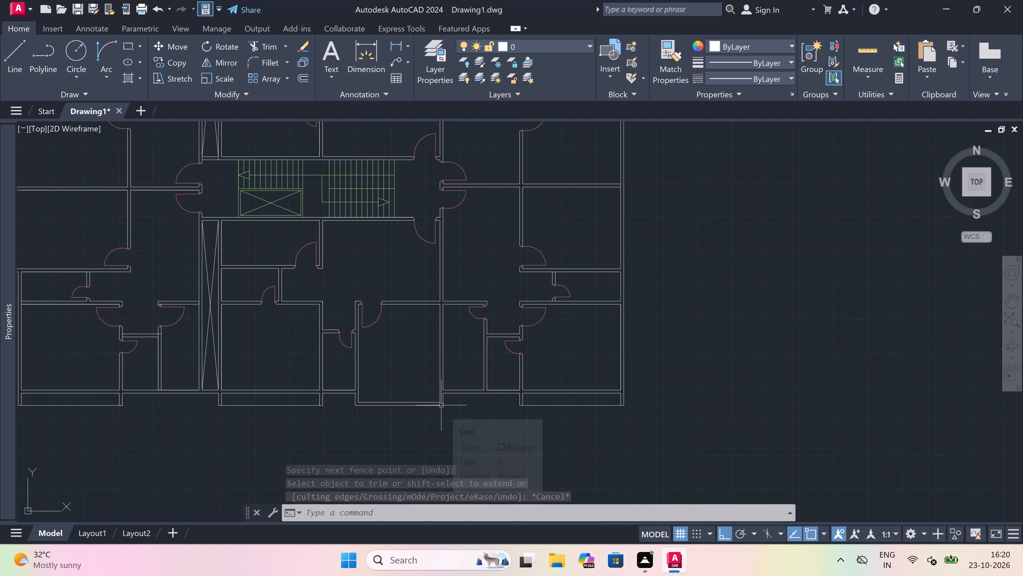
scroll(442, 405, down, 1)
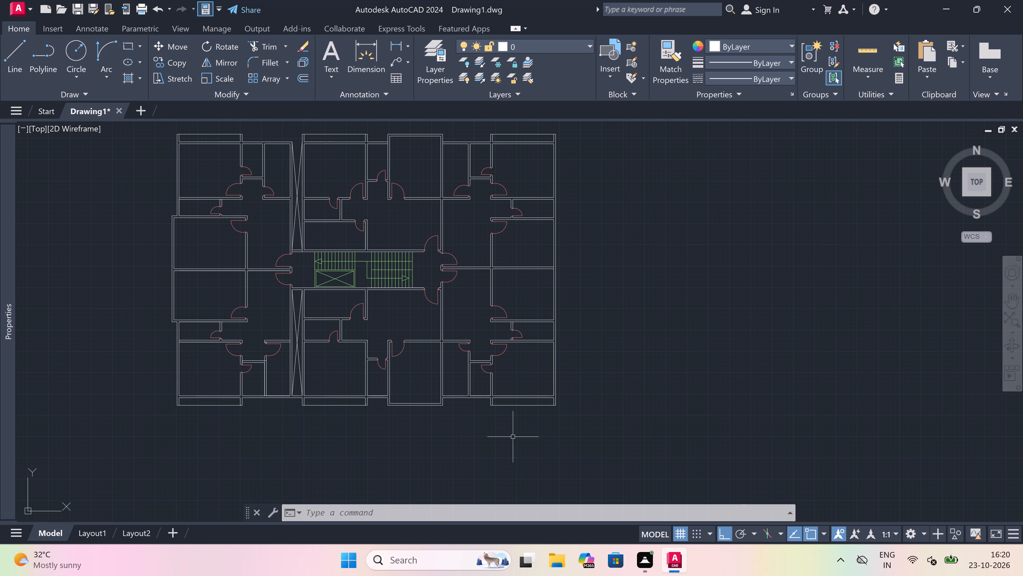
scroll(513, 437, down, 1)
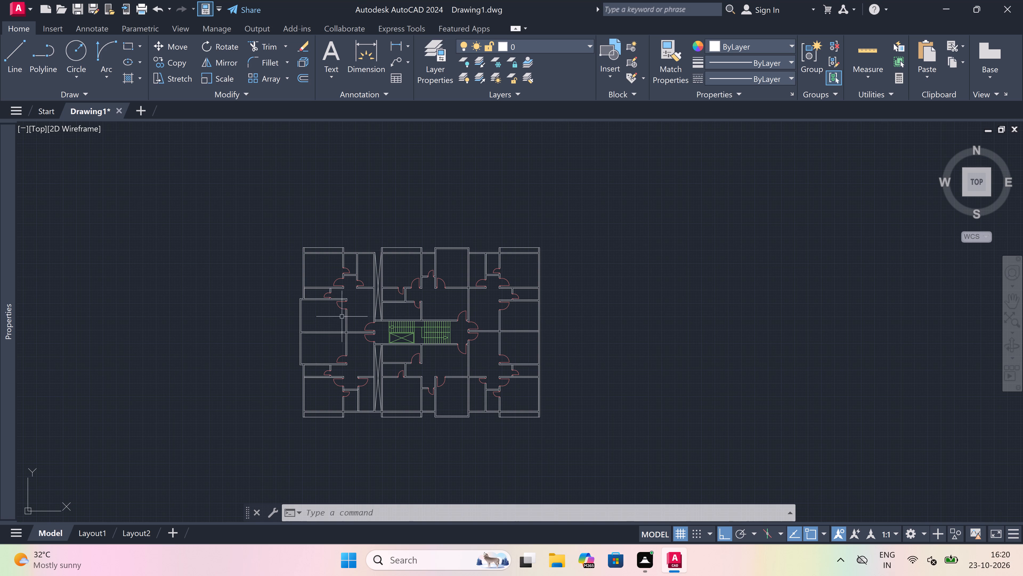
scroll(308, 267, up, 3)
scroll(308, 267, down, 1)
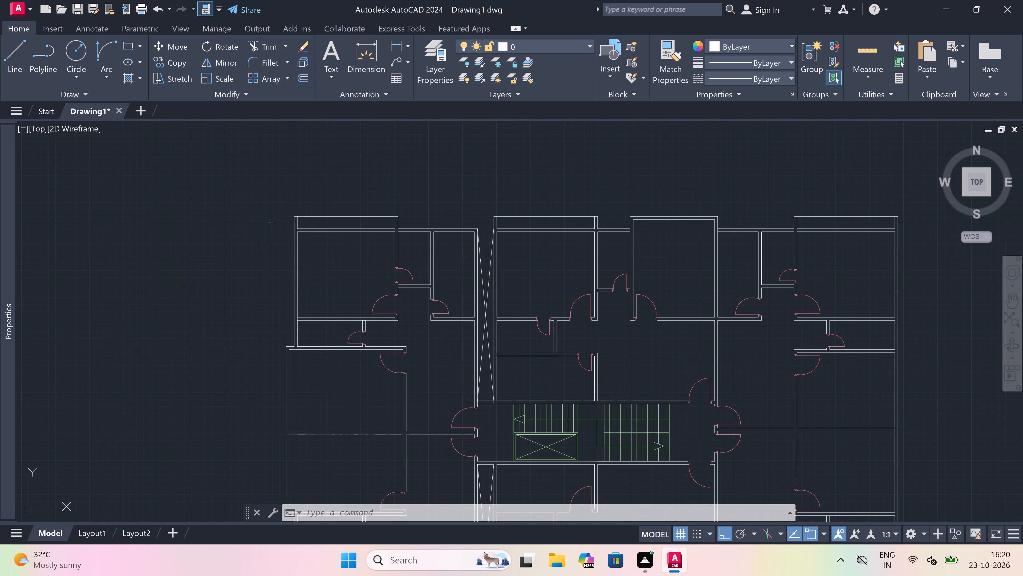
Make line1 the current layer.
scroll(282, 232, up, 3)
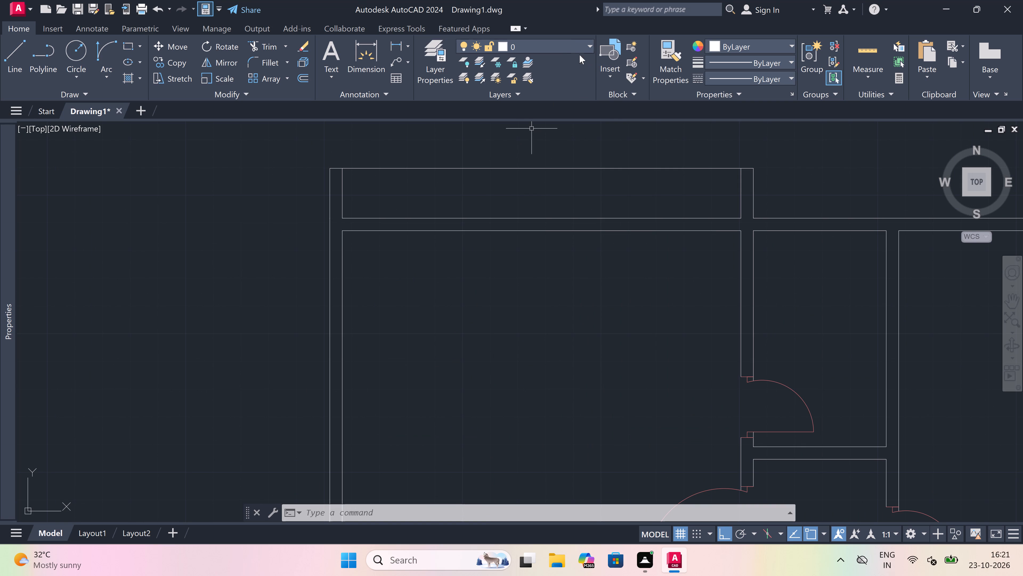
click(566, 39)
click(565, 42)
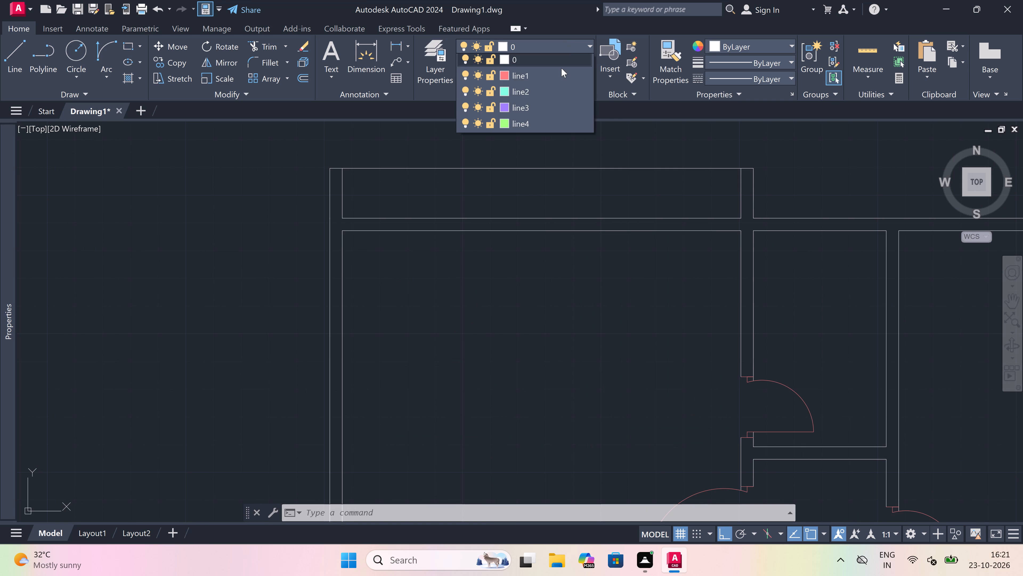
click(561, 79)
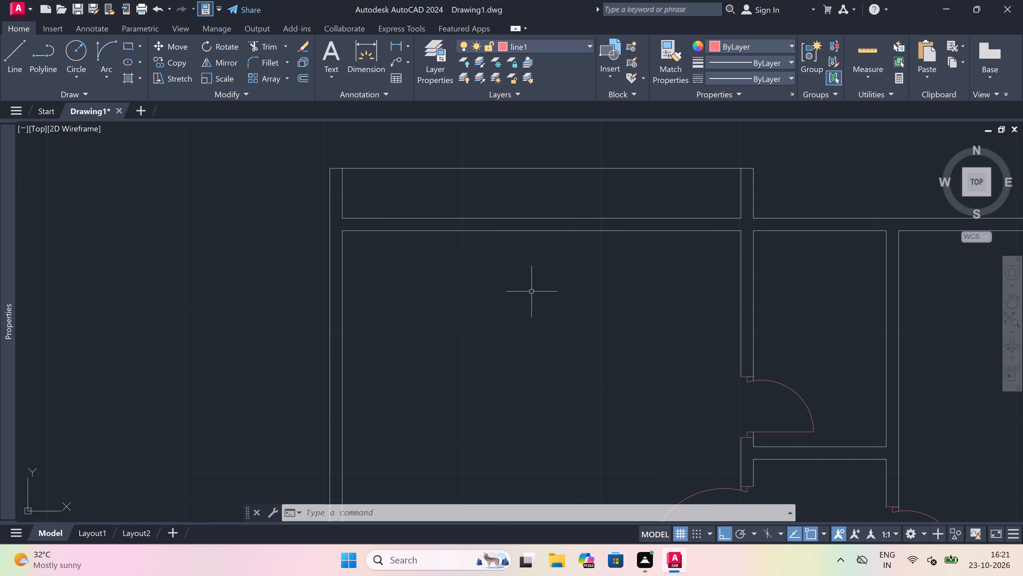
Examine the upper-left room's top projection and its junction with the adjoining outer wall.
scroll(531, 291, down, 2)
scroll(635, 230, up, 1)
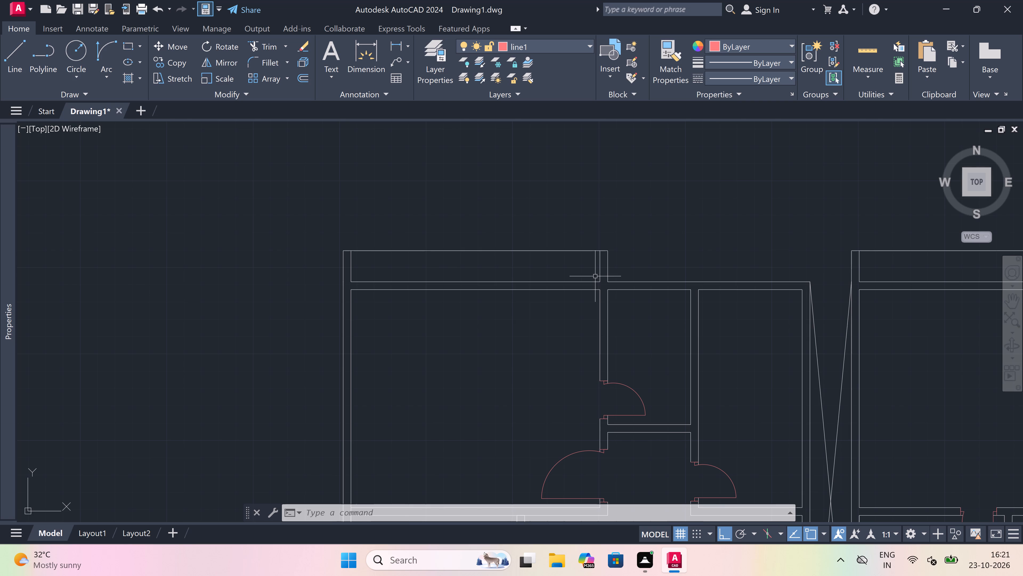
scroll(595, 276, up, 1)
scroll(595, 276, down, 1)
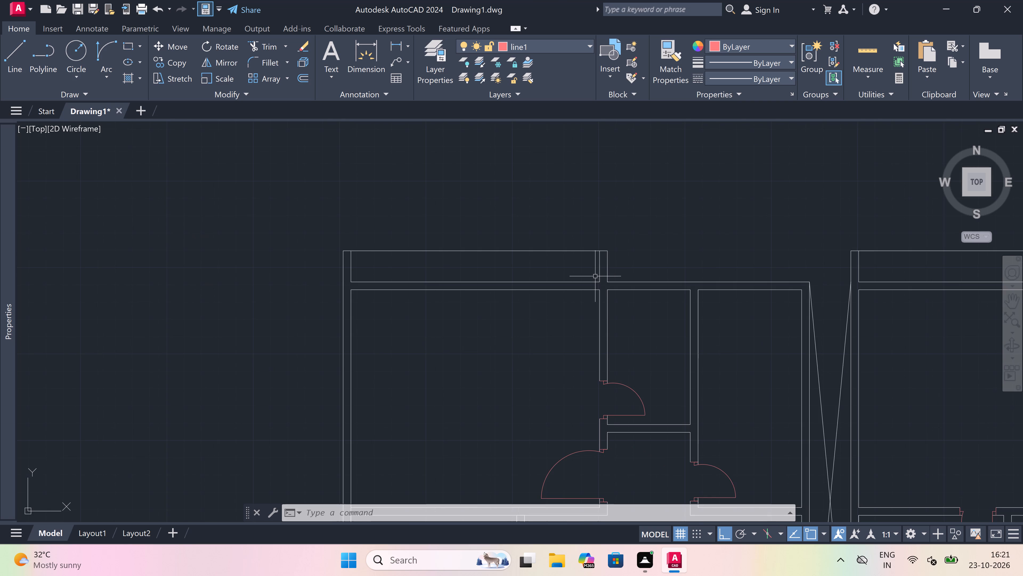
scroll(595, 276, up, 1)
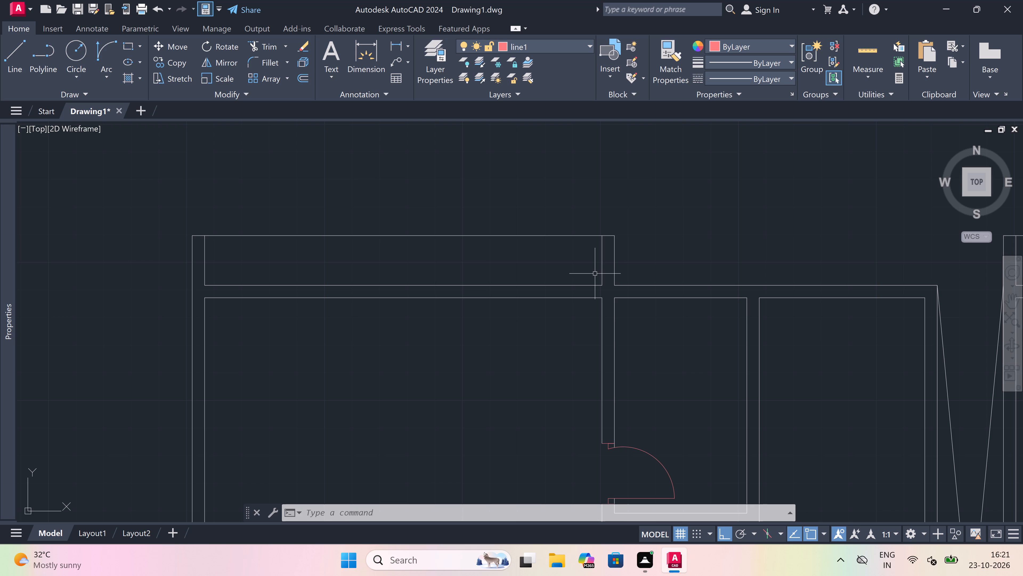
scroll(595, 274, down, 1)
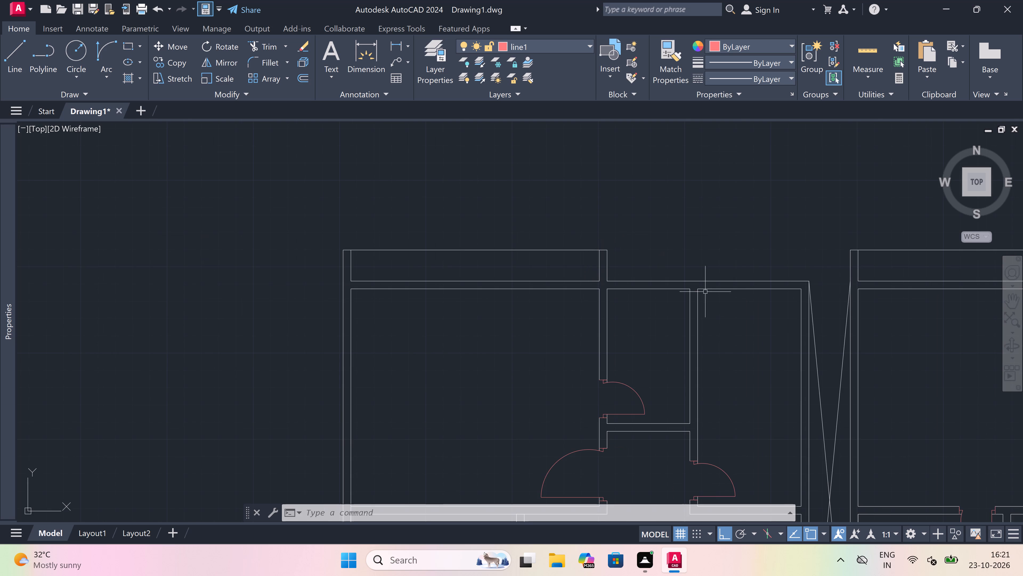
scroll(594, 263, up, 1)
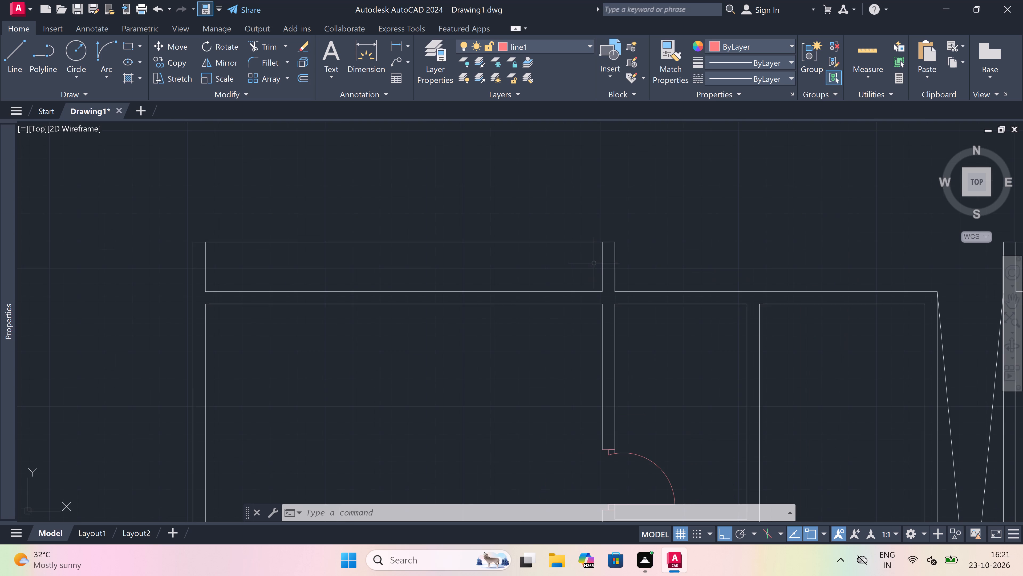
scroll(594, 263, up, 1)
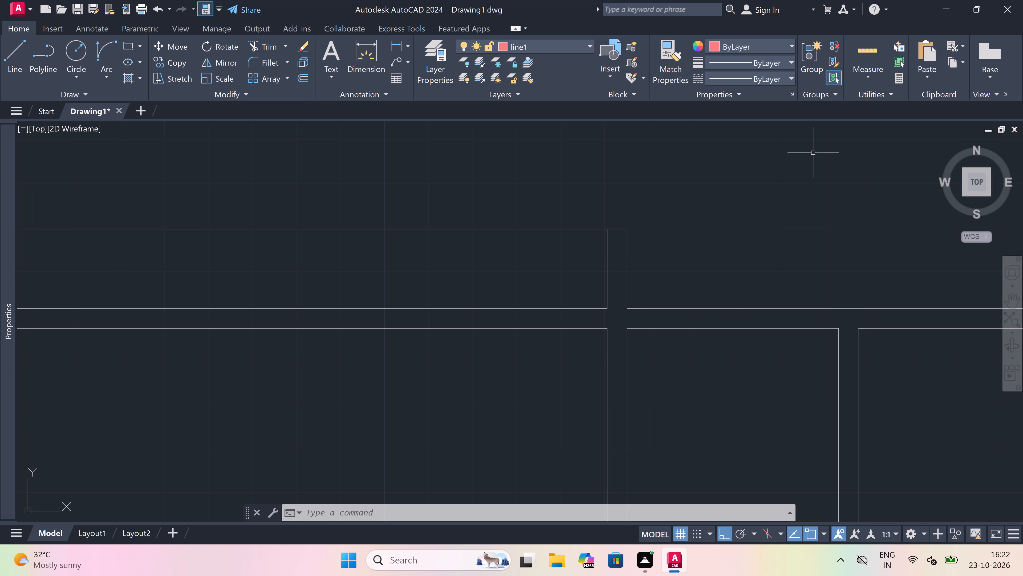
scroll(1022, 30, down, 3)
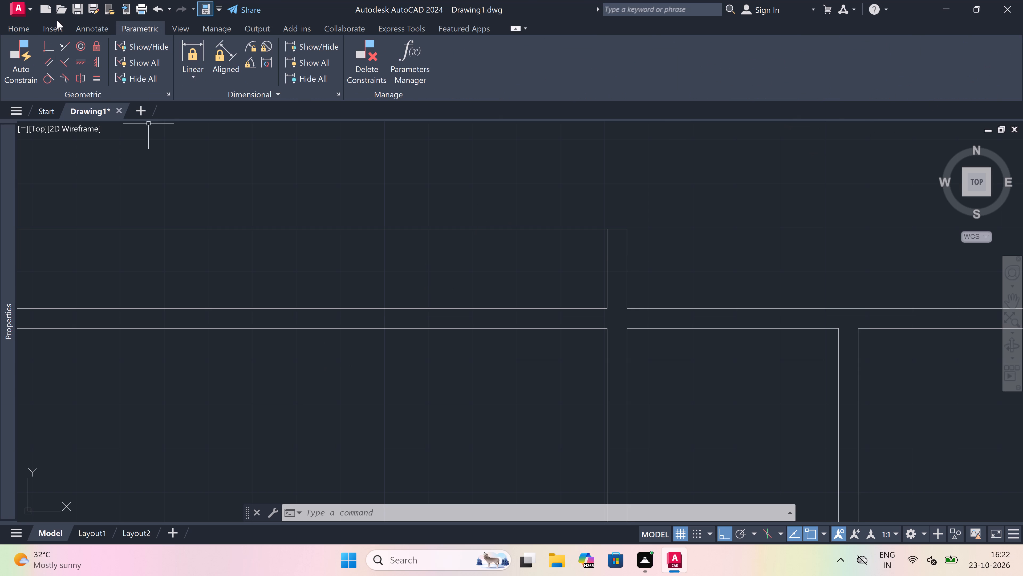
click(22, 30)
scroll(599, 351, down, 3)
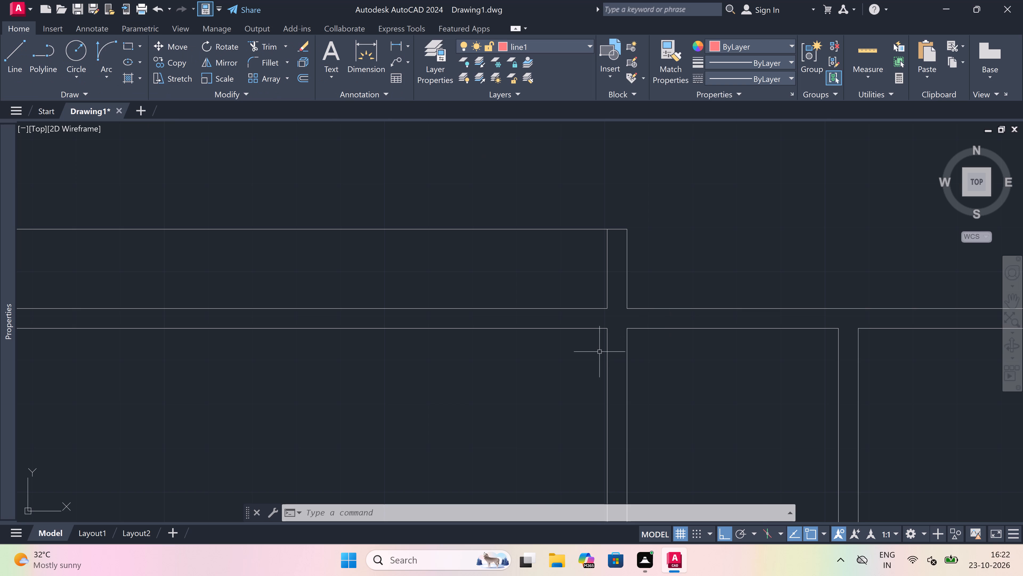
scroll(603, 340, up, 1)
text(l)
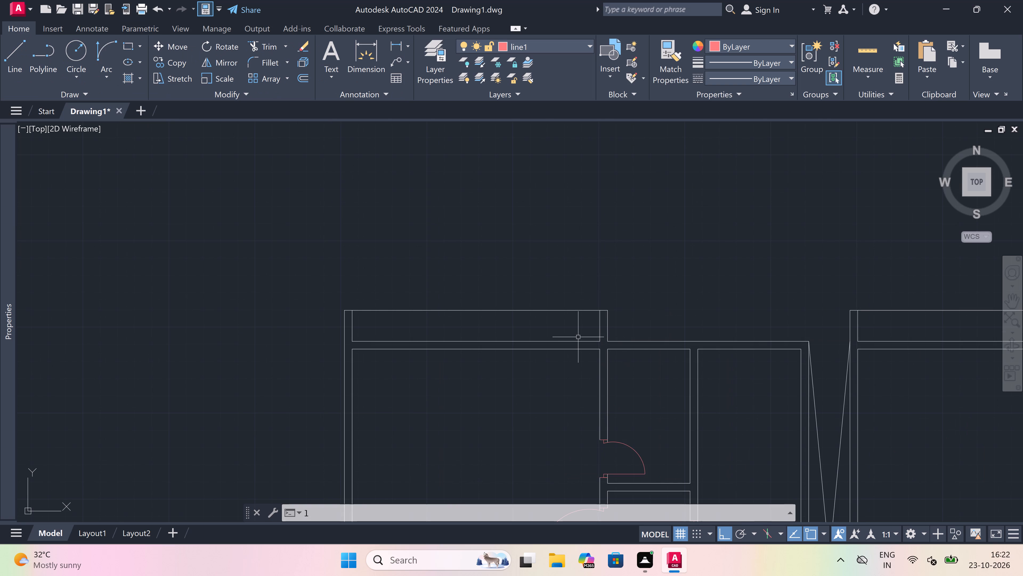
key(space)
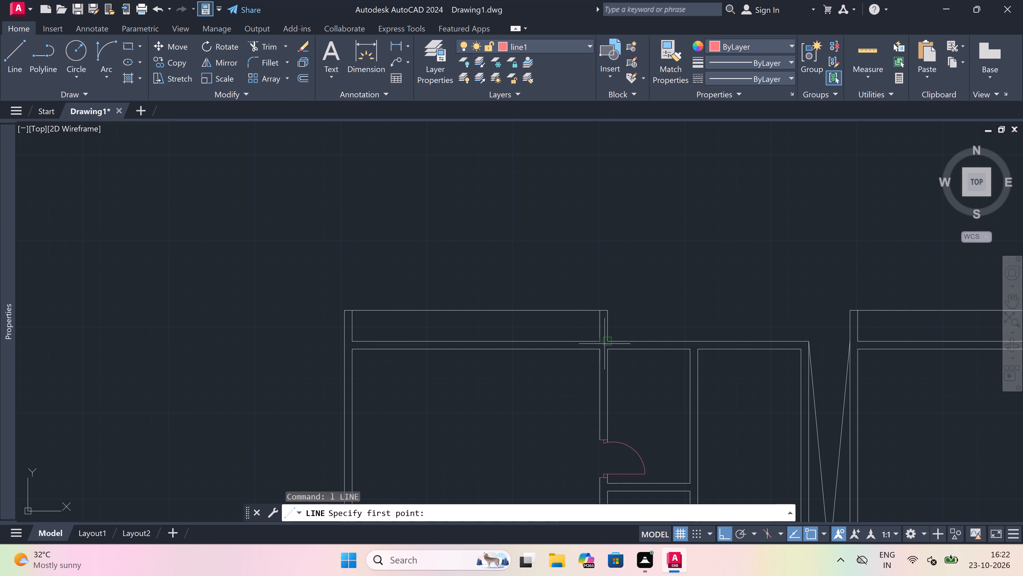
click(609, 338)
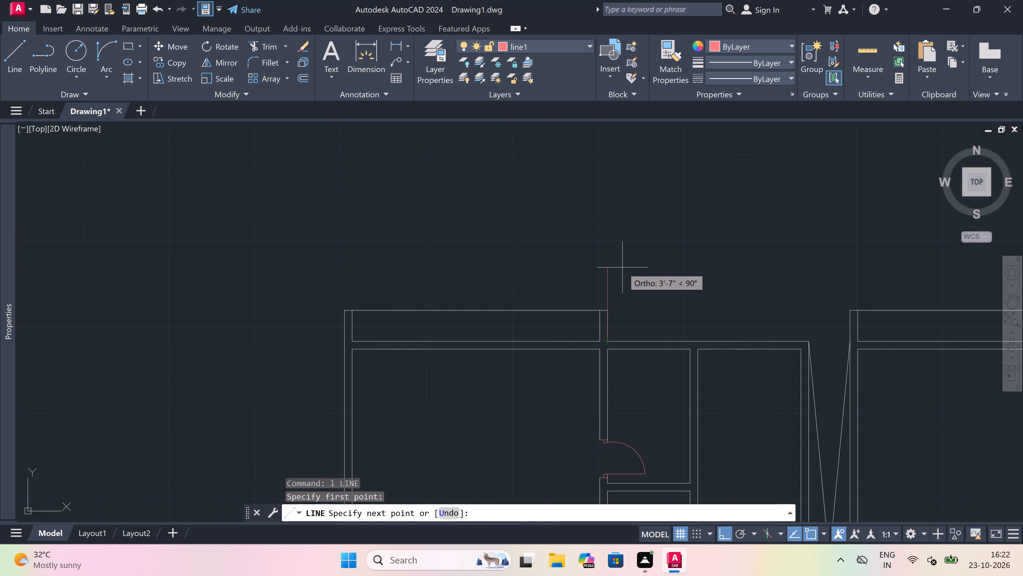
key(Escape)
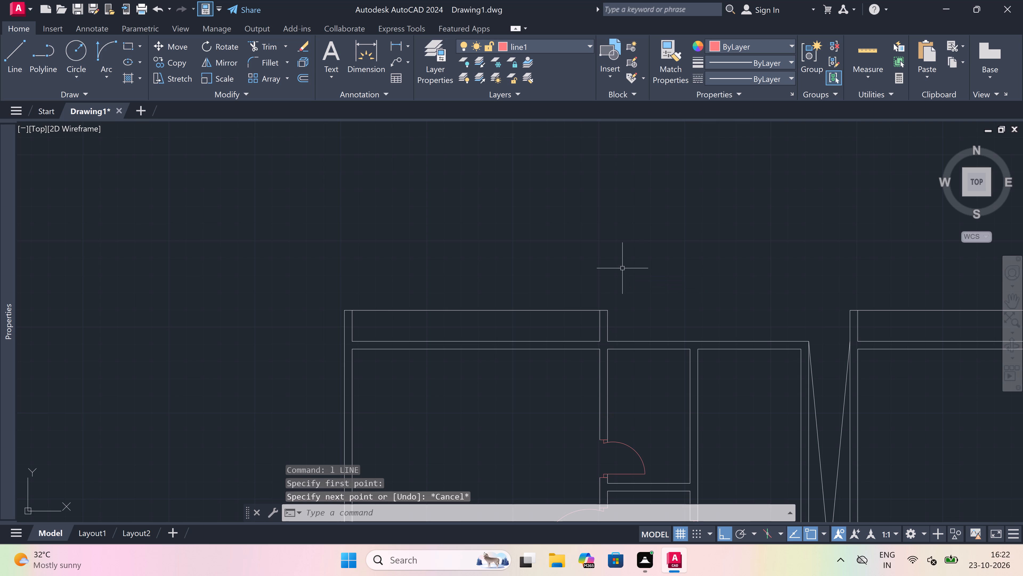
On layer 0, outline a deeper upper-left projection: 2' plus 6" up from the right wall junction, across, and down to the existing left corner.
click(544, 47)
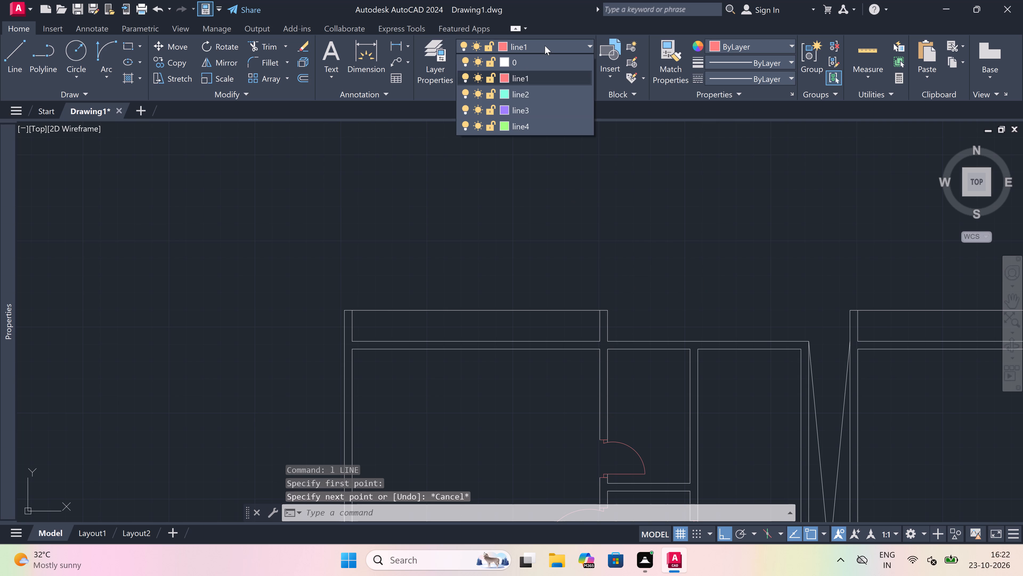
click(539, 60)
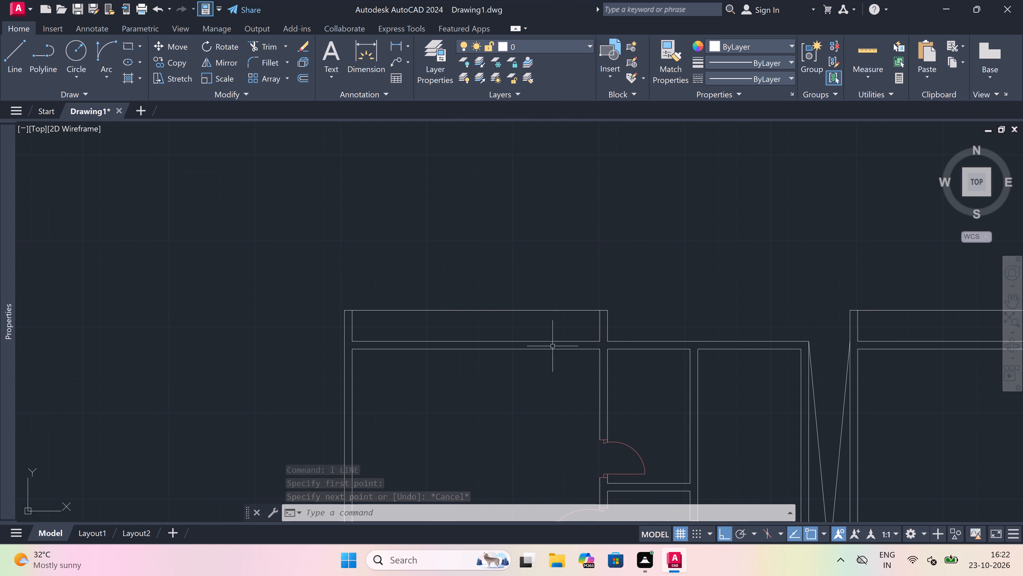
scroll(607, 326, up, 3)
key(space)
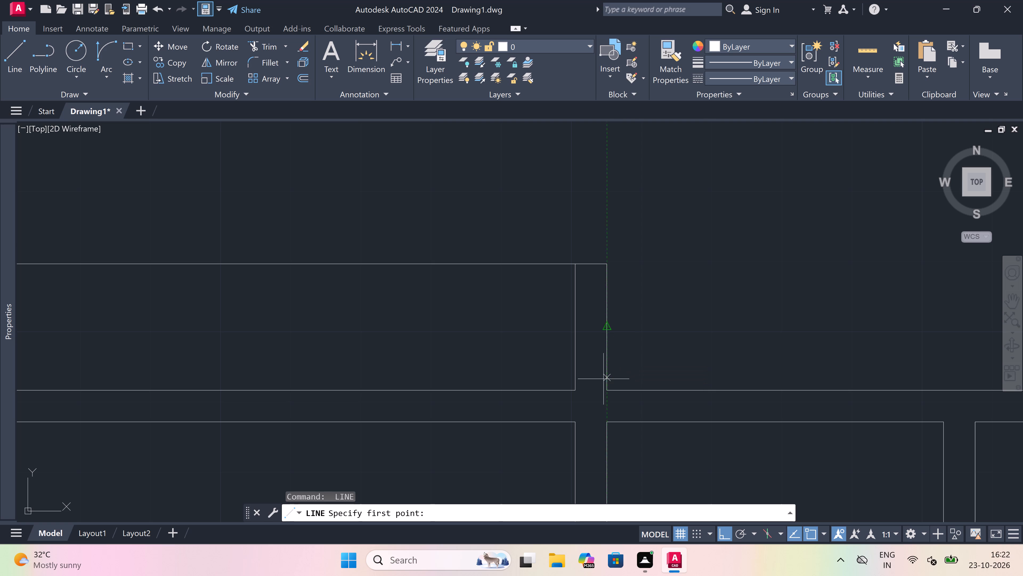
drag(608, 390, 617, 327)
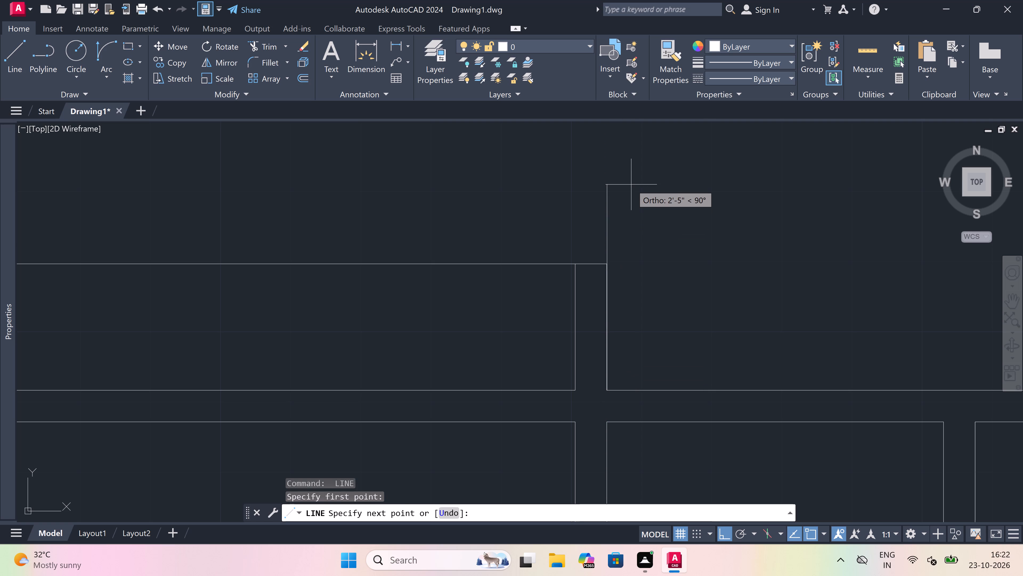
key(2)
text(')
key(space)
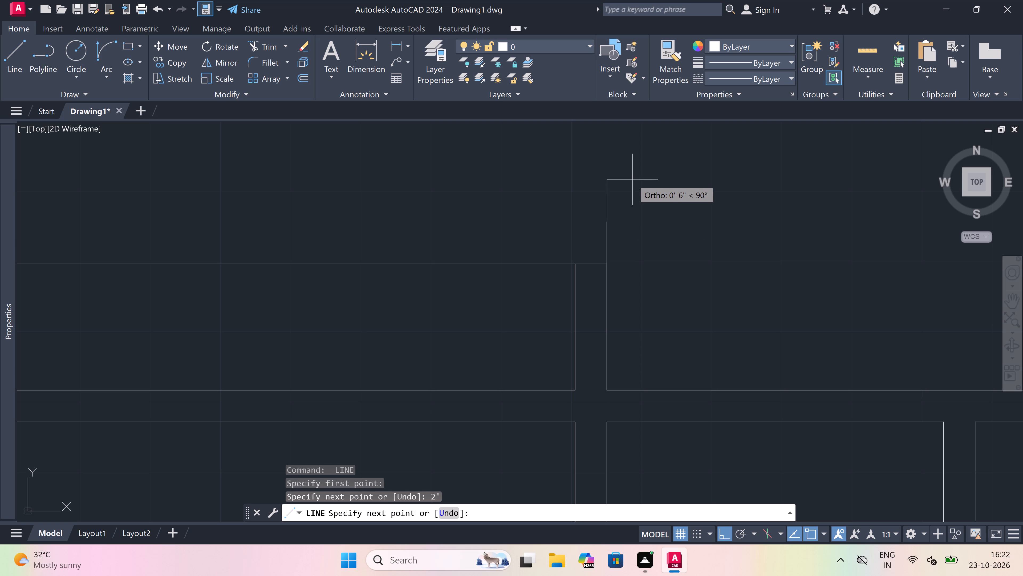
key(6)
text(")
key(space)
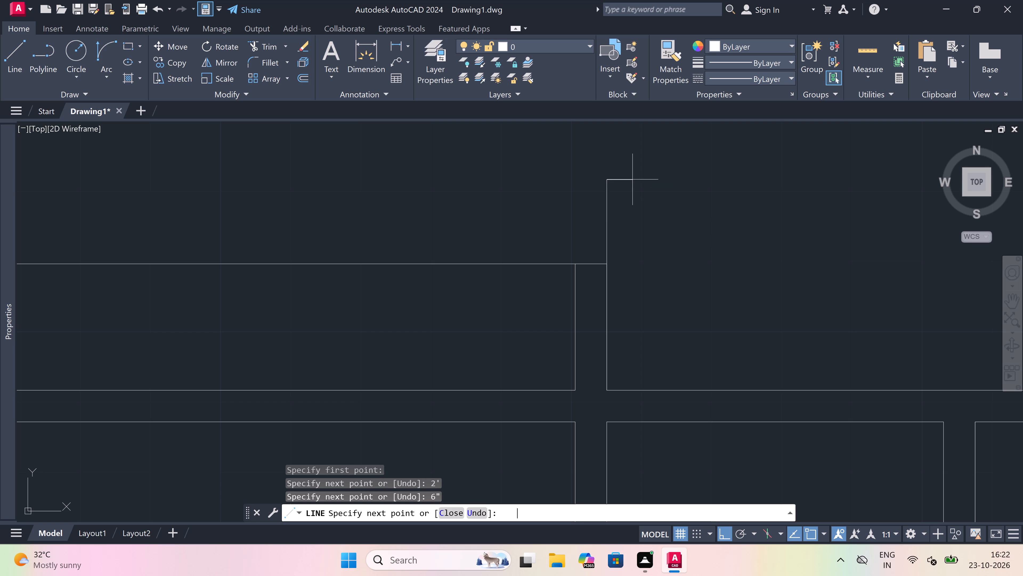
scroll(580, 192, down, 2)
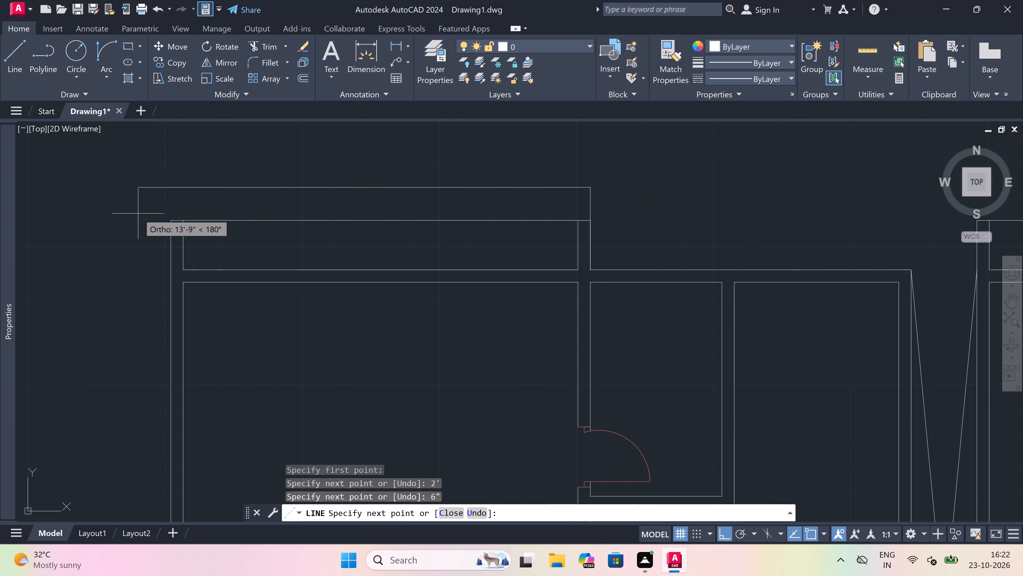
scroll(138, 213, up, 1)
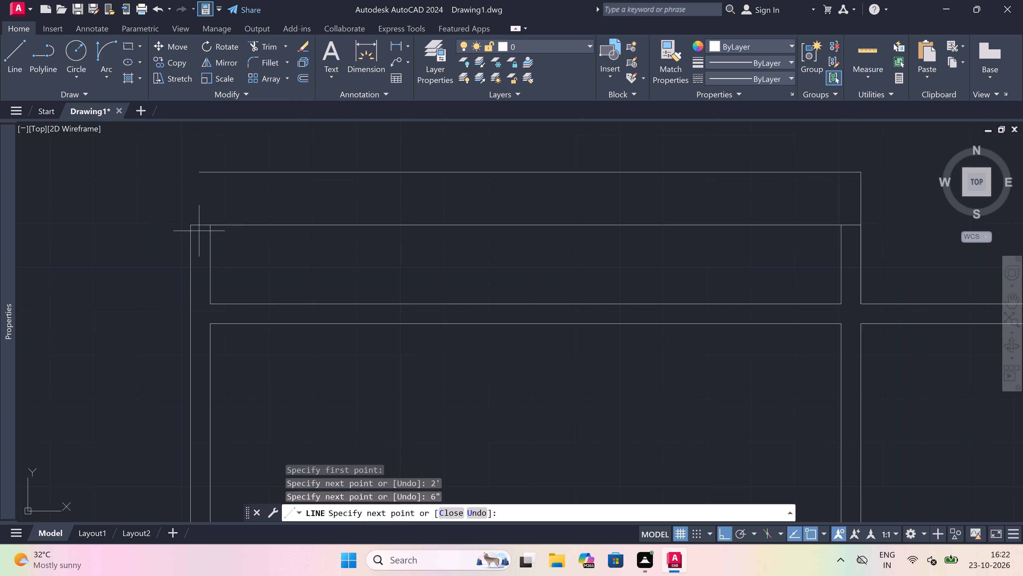
drag(192, 182, 193, 186)
click(192, 219)
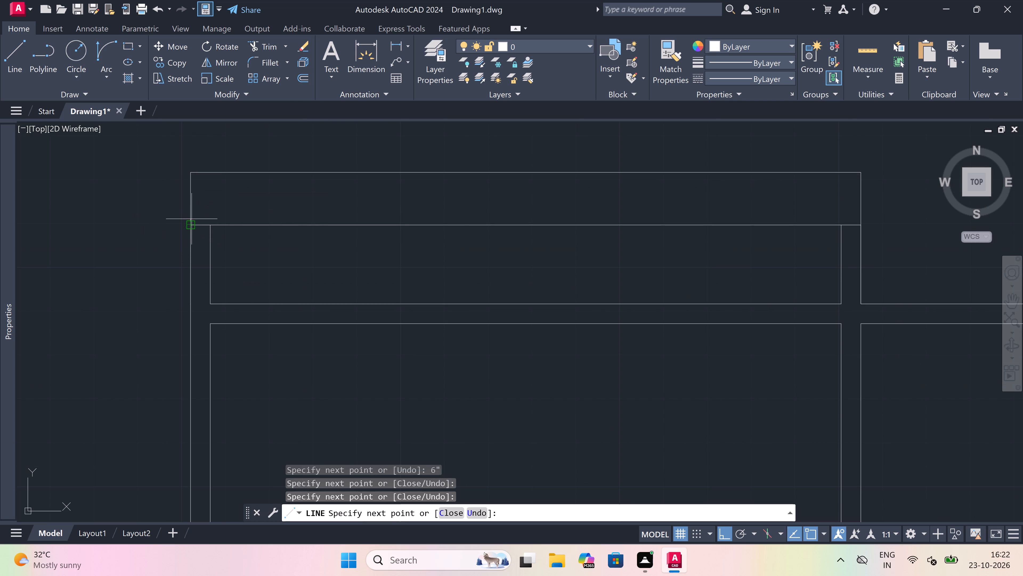
key(Escape)
Extend the inner lines of both projection side walls up to the new top line.
text(ex)
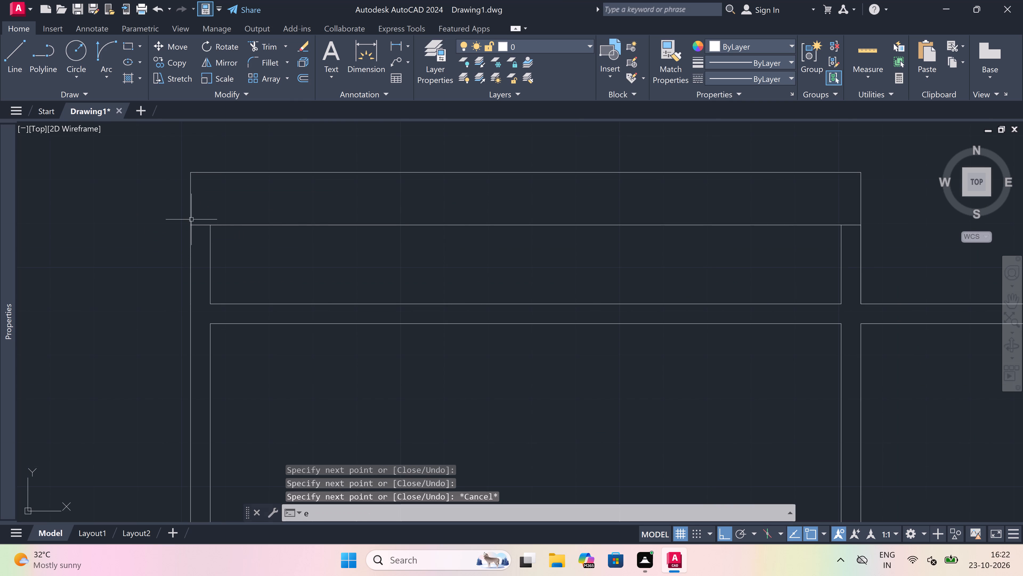
key(space)
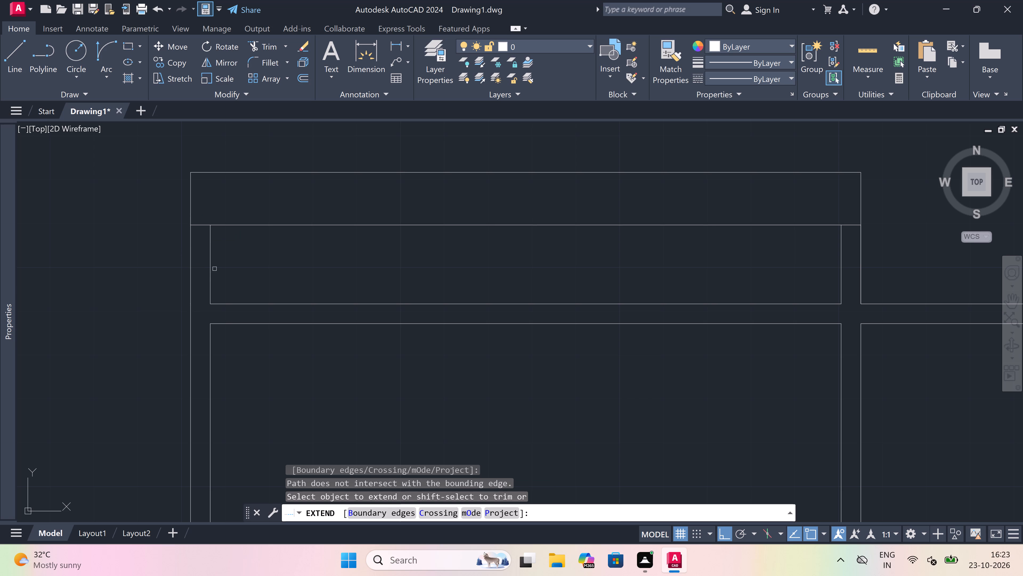
click(209, 261)
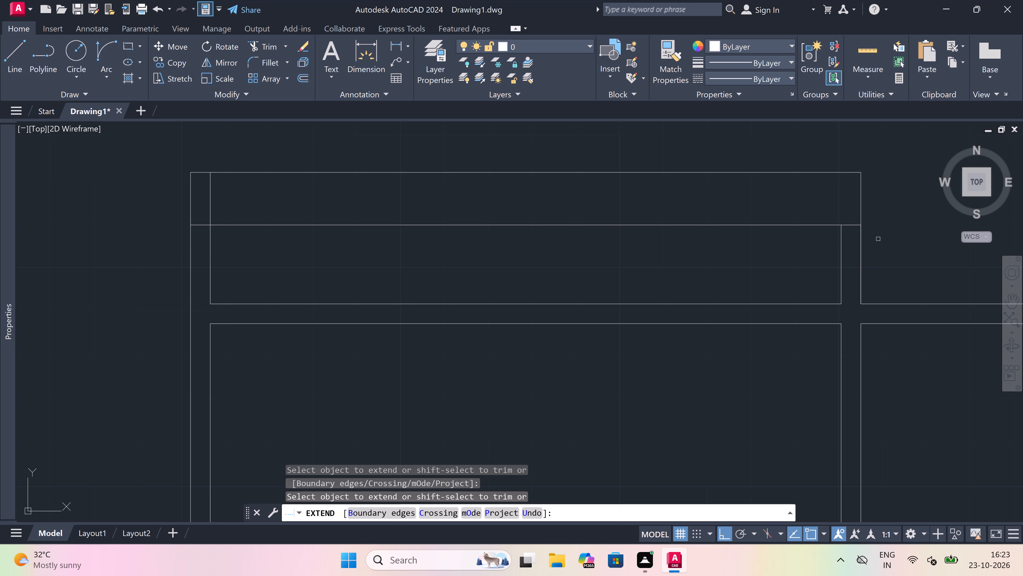
drag(853, 244, 843, 253)
click(762, 275)
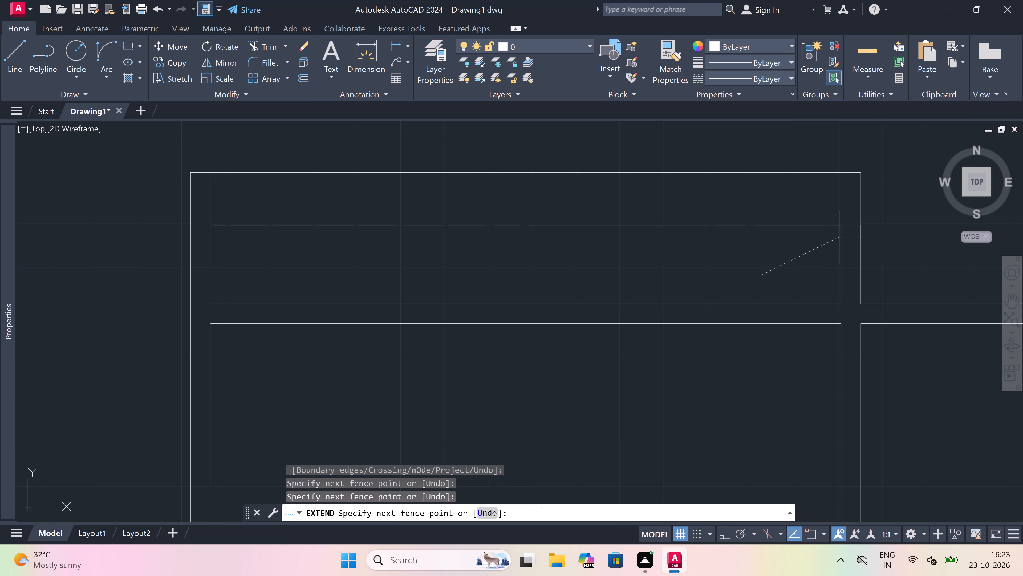
click(843, 235)
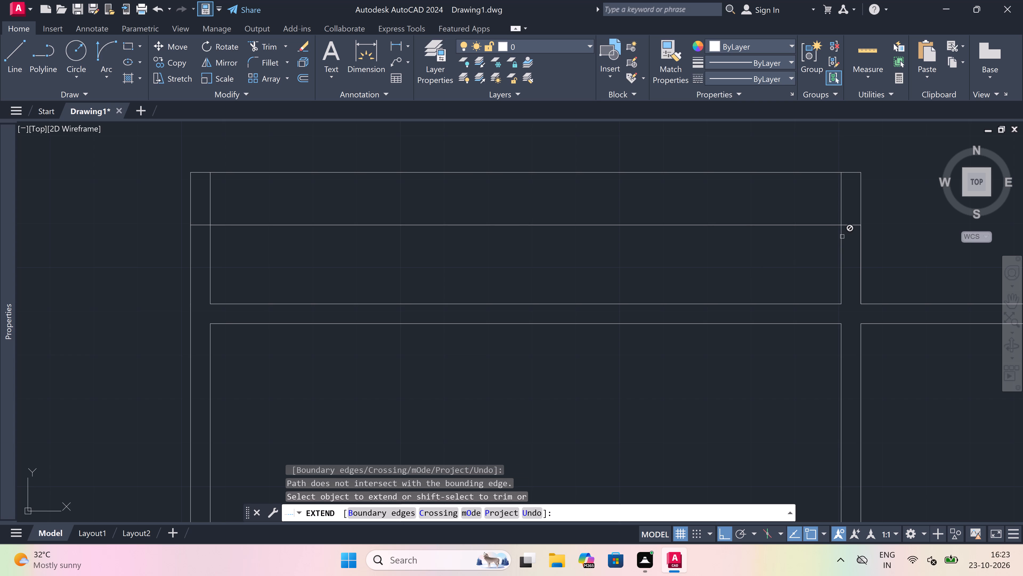
key(Escape)
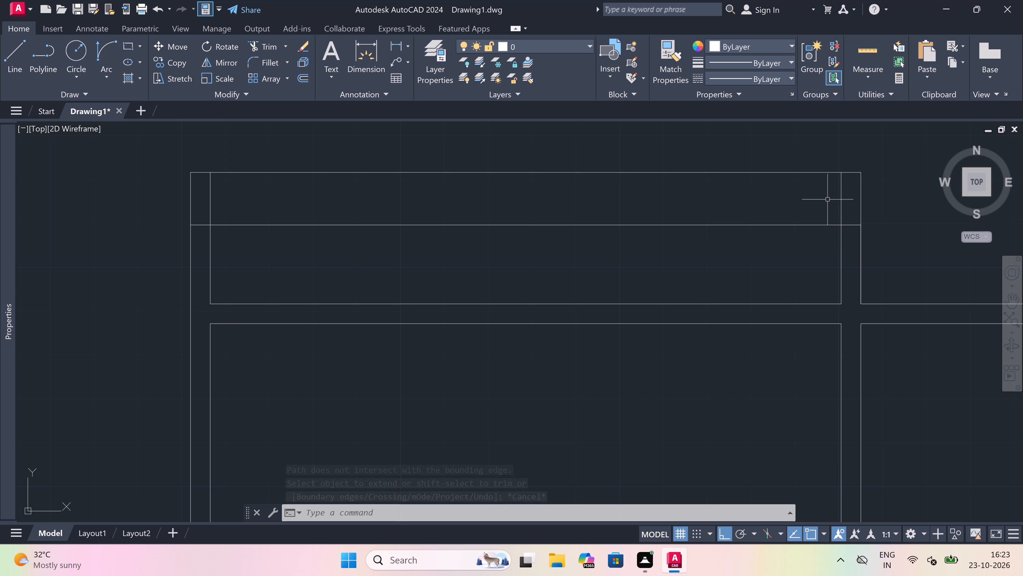
Erase the old horizontal top line crossing the upper-left projection.
click(683, 216)
click(619, 273)
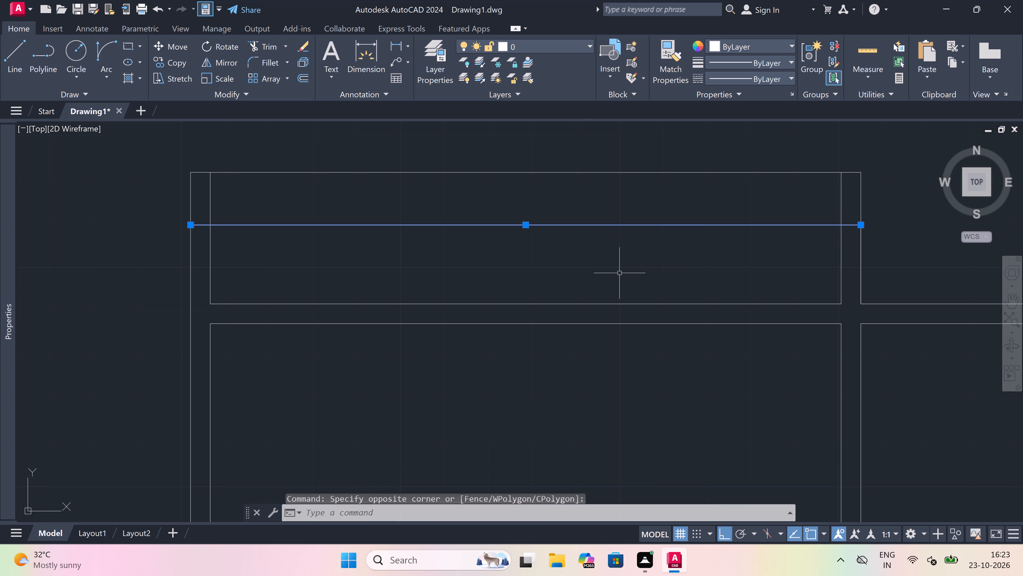
key(Delete)
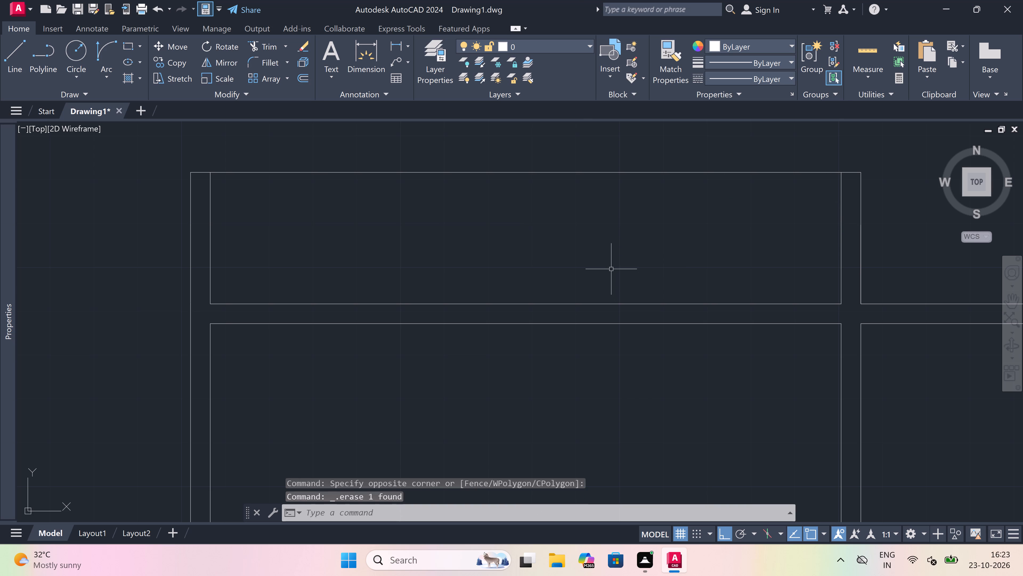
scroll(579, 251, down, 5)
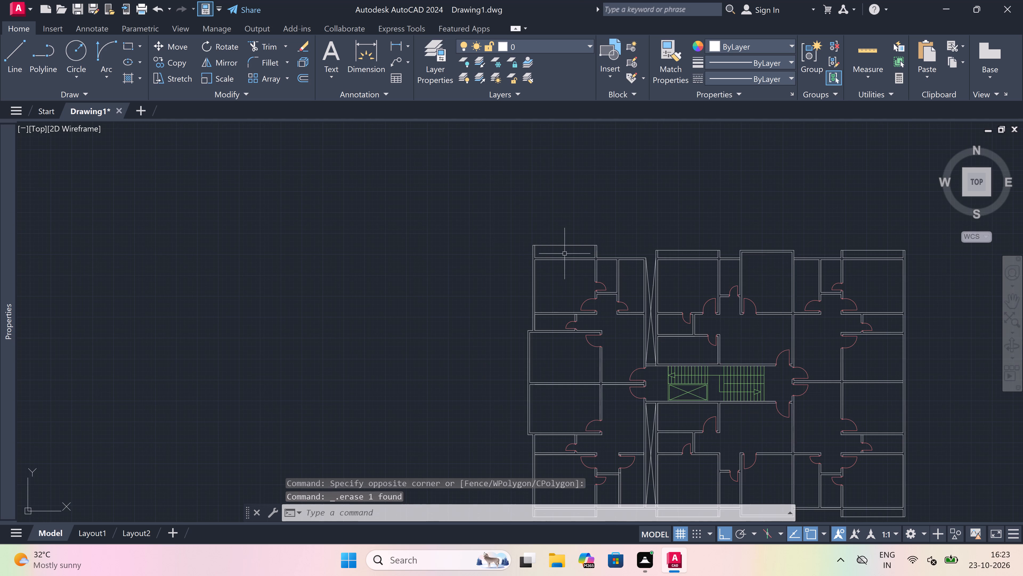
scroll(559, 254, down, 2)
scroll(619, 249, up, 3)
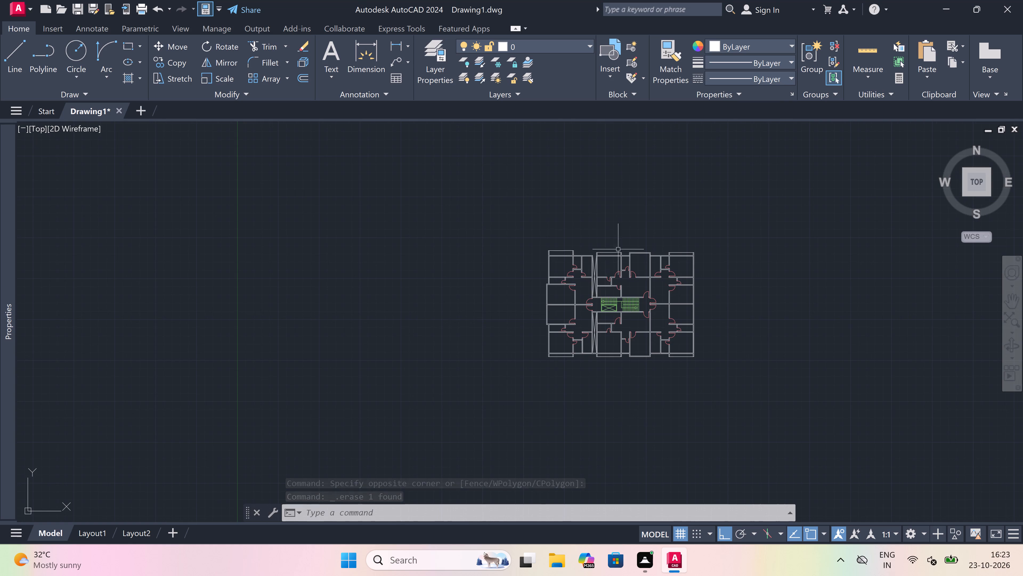
Outline a deeper top projection on the room right of the V-shaped gap: 2'6" up from the left wall junction, across, and down to the existing right corner.
scroll(598, 251, up, 2)
text(l)
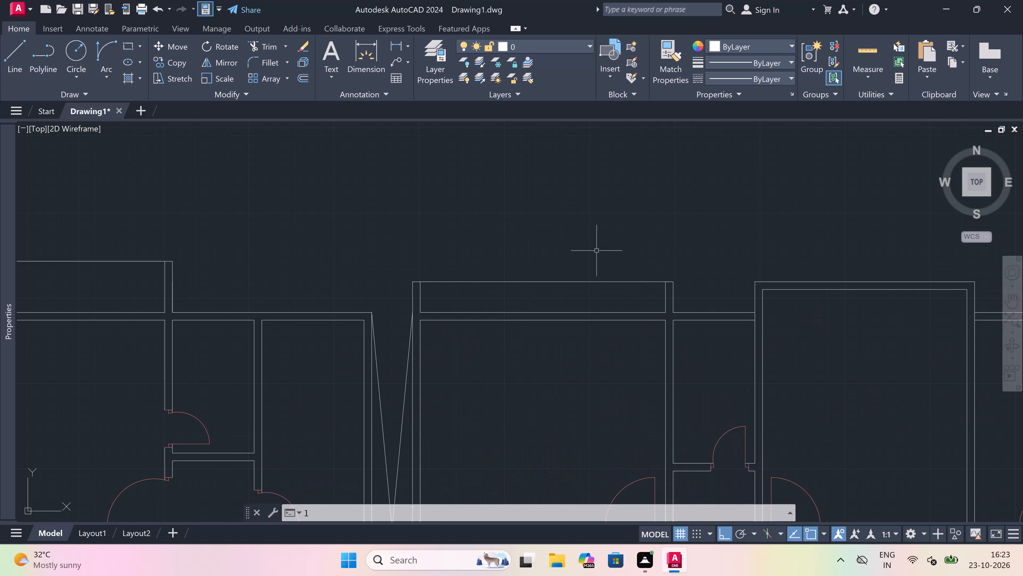
key(space)
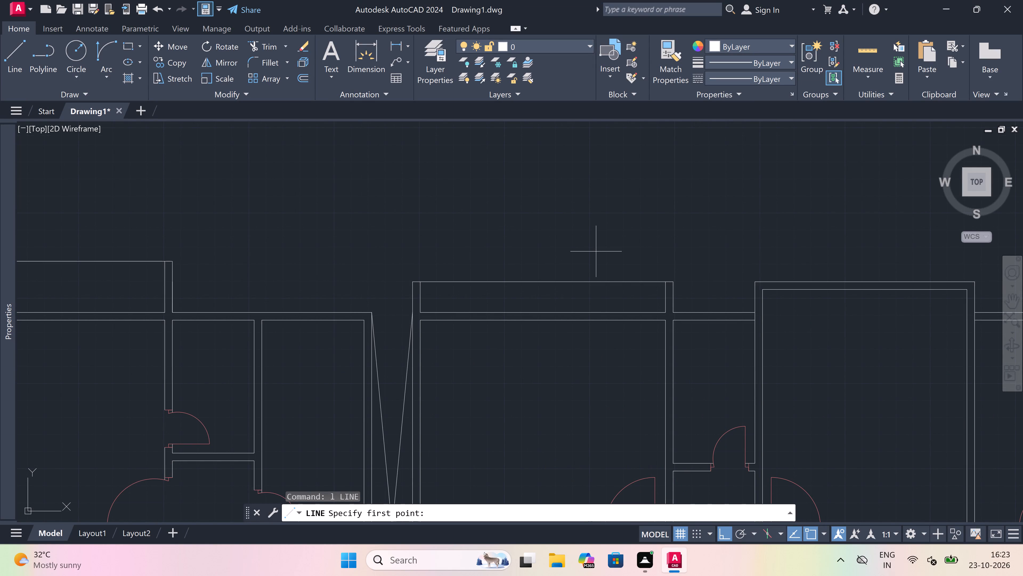
scroll(413, 298, up, 2)
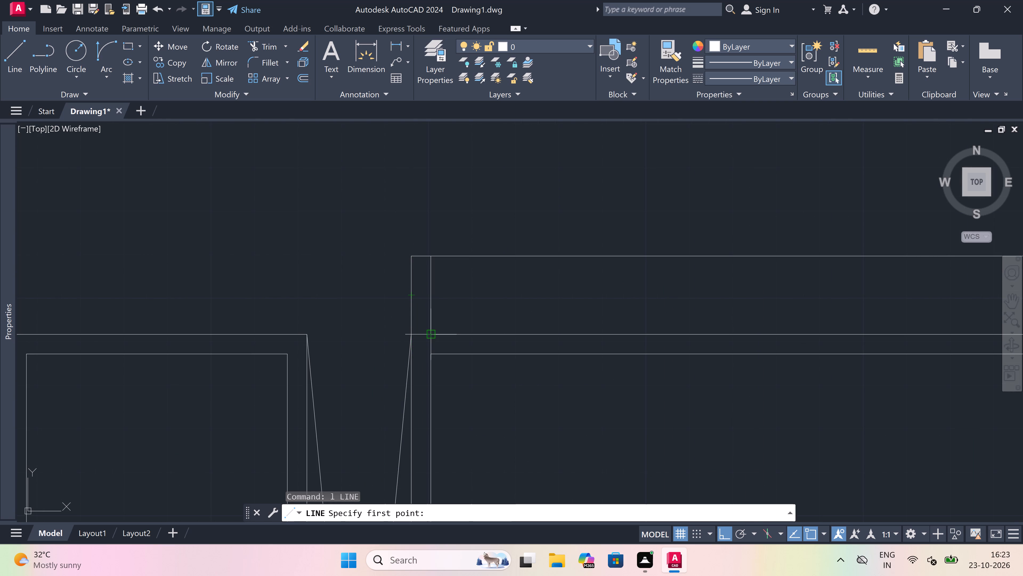
scroll(433, 334, up, 1)
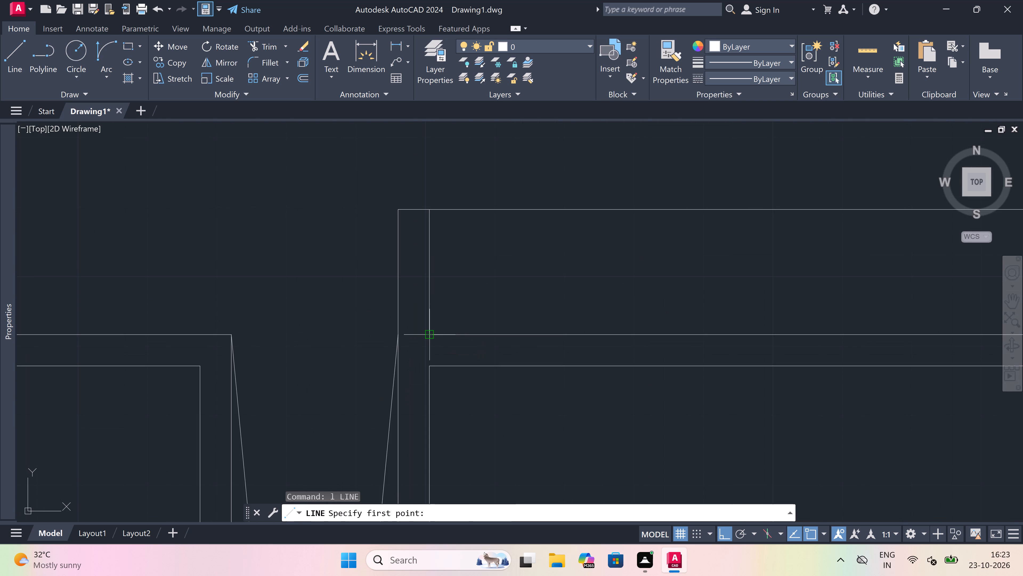
drag(401, 336, 401, 321)
scroll(401, 226, down, 4)
scroll(401, 206, up, 4)
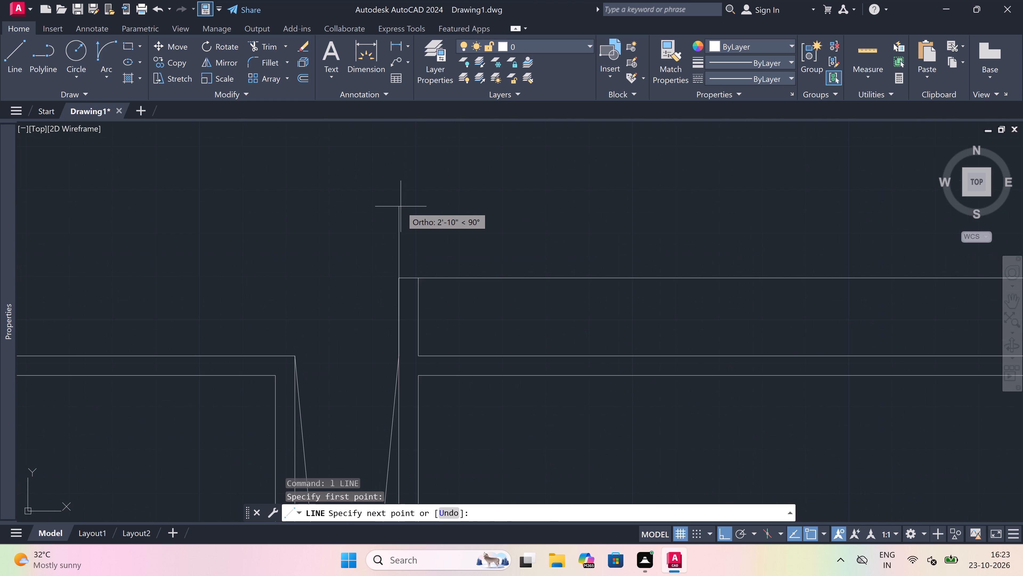
key(2)
text('6)
text(")
key(space)
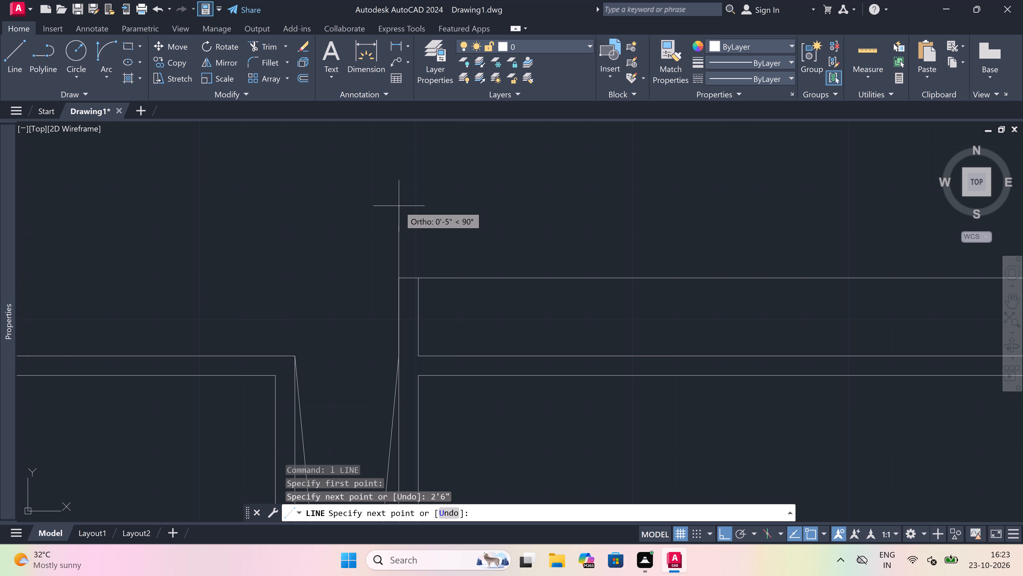
scroll(399, 206, down, 2)
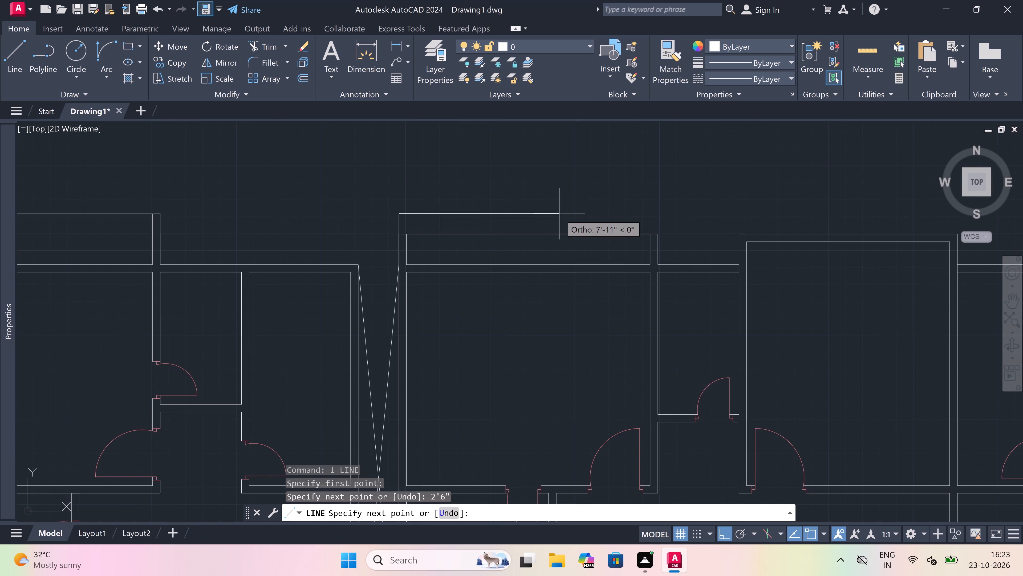
scroll(628, 233, up, 2)
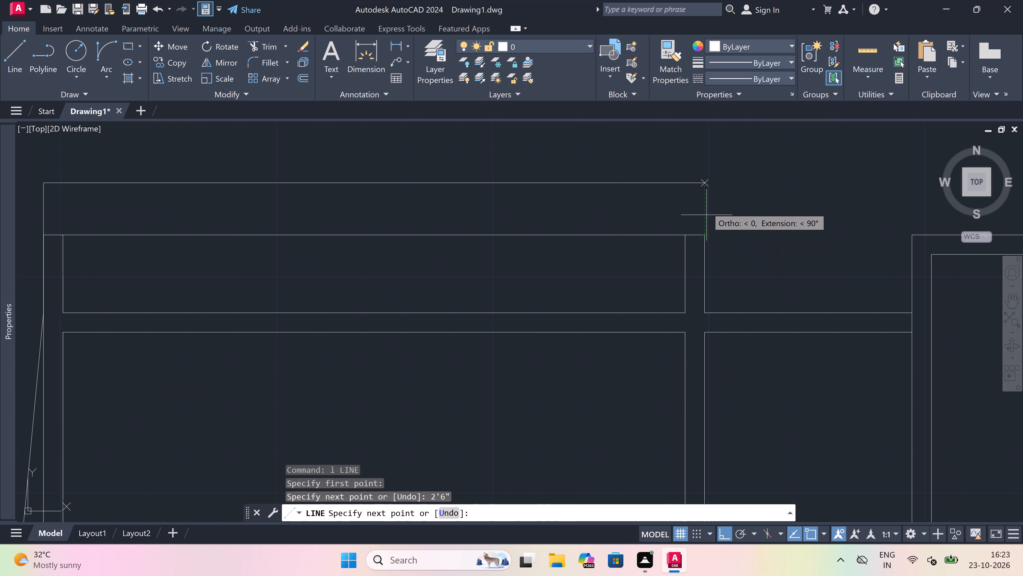
click(707, 183)
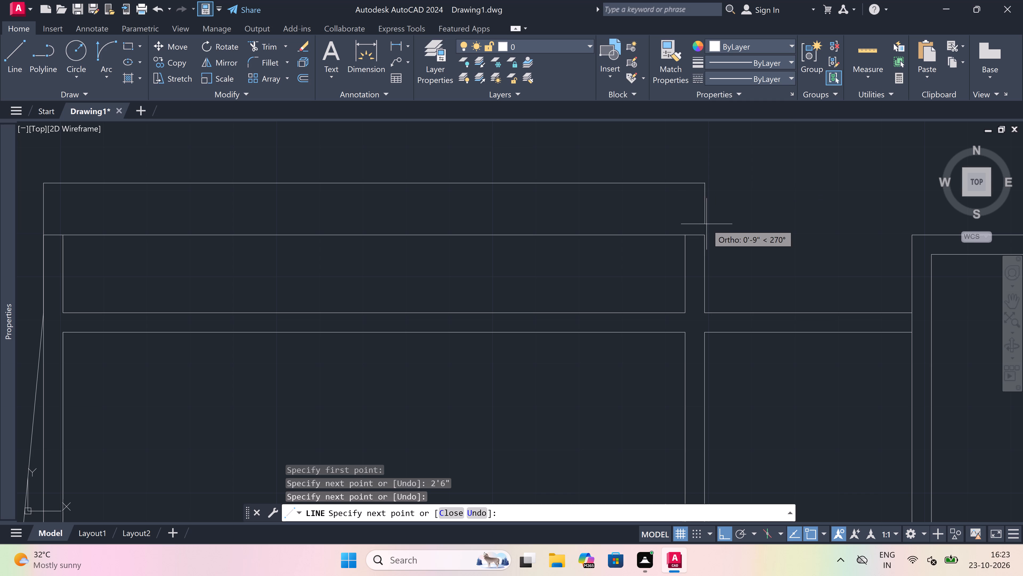
click(705, 233)
key(Escape)
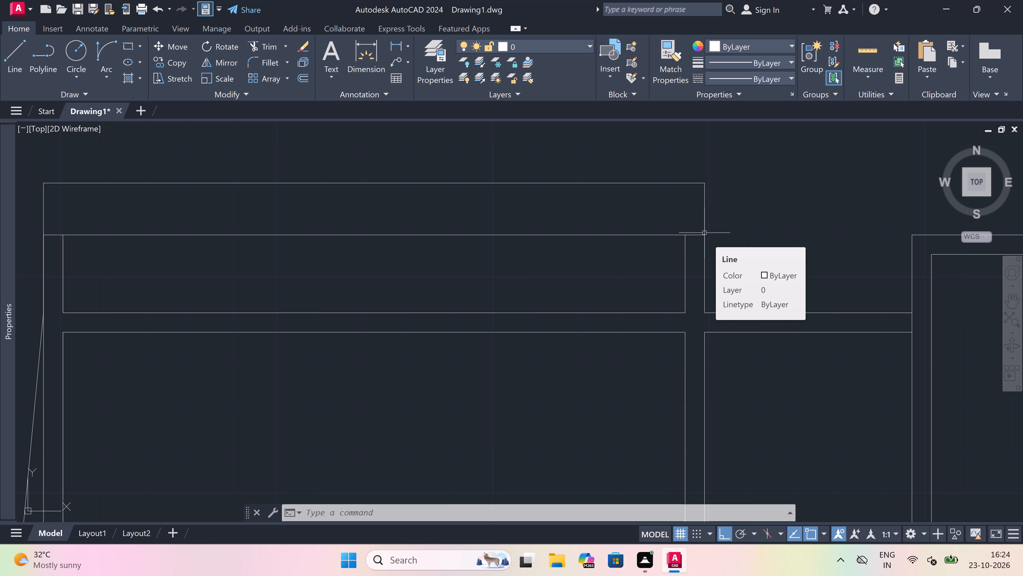
Extend the inner lines of both side walls of this projection up to the new top line.
scroll(705, 233, down, 1)
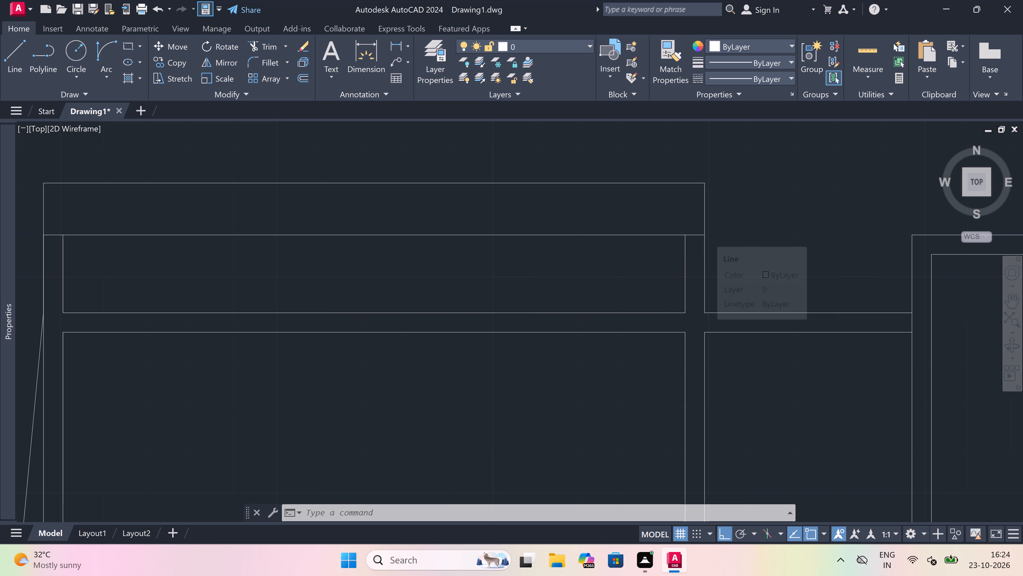
key(e)
key(x)
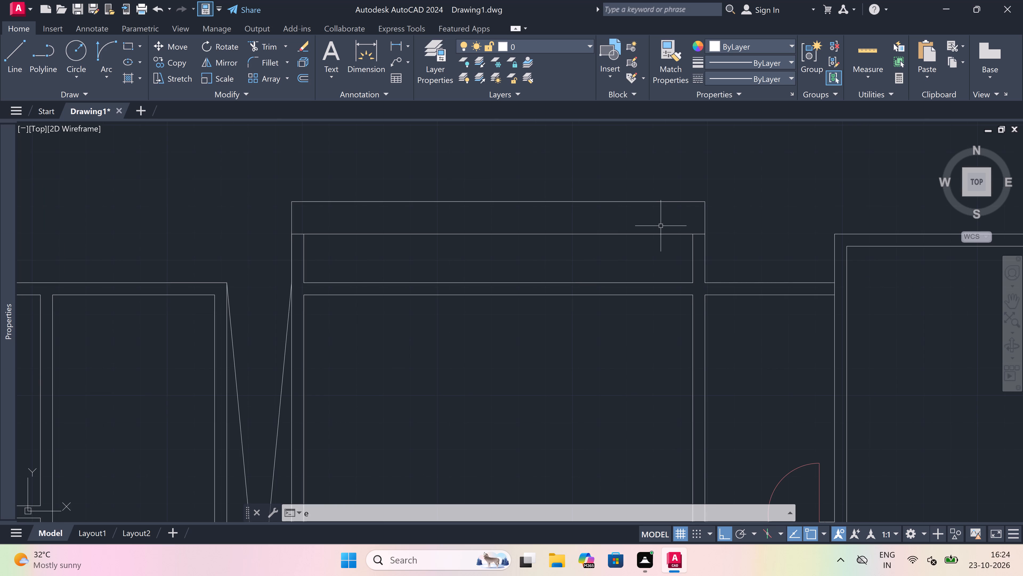
key(space)
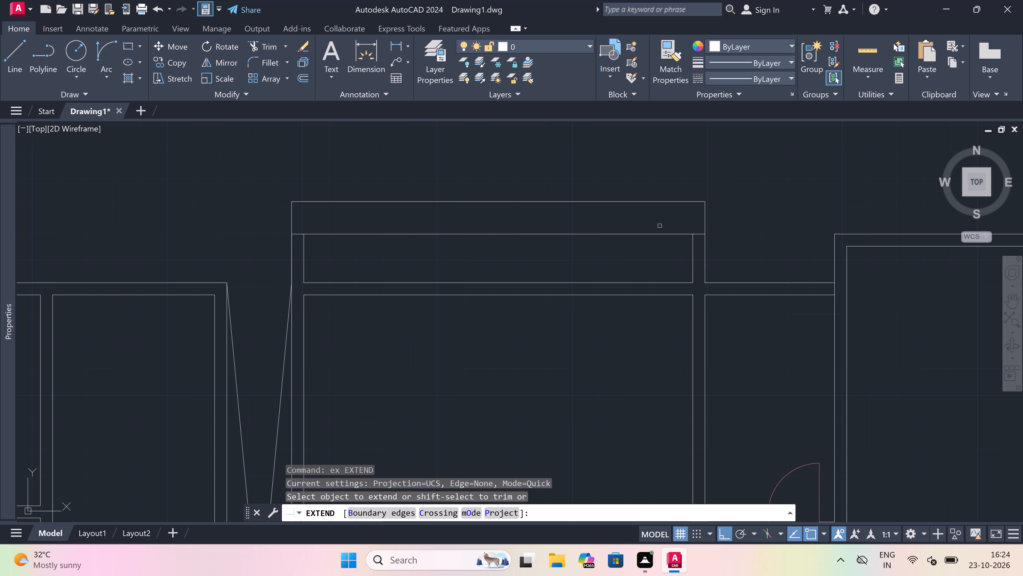
scroll(659, 227, down, 1)
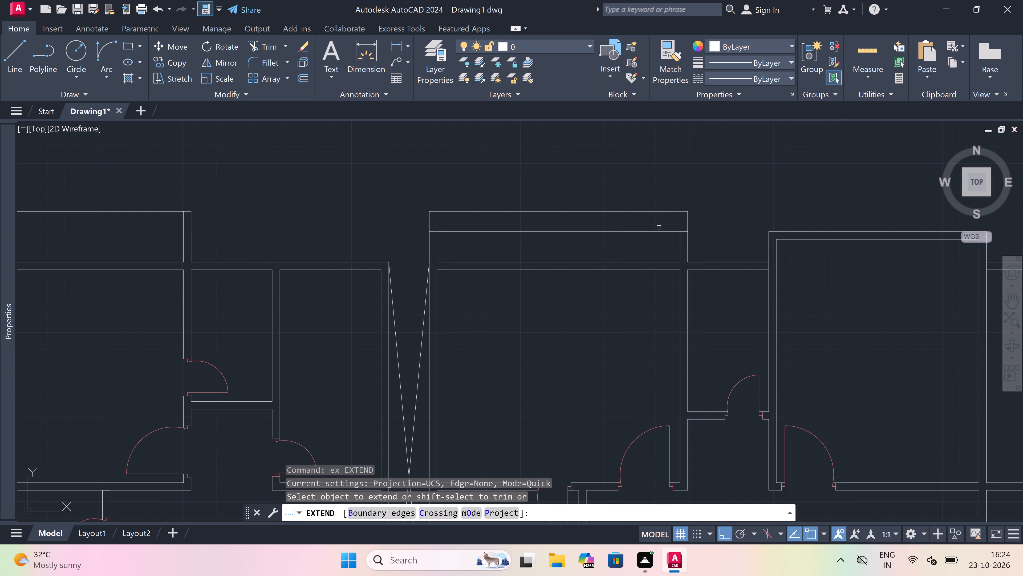
click(681, 239)
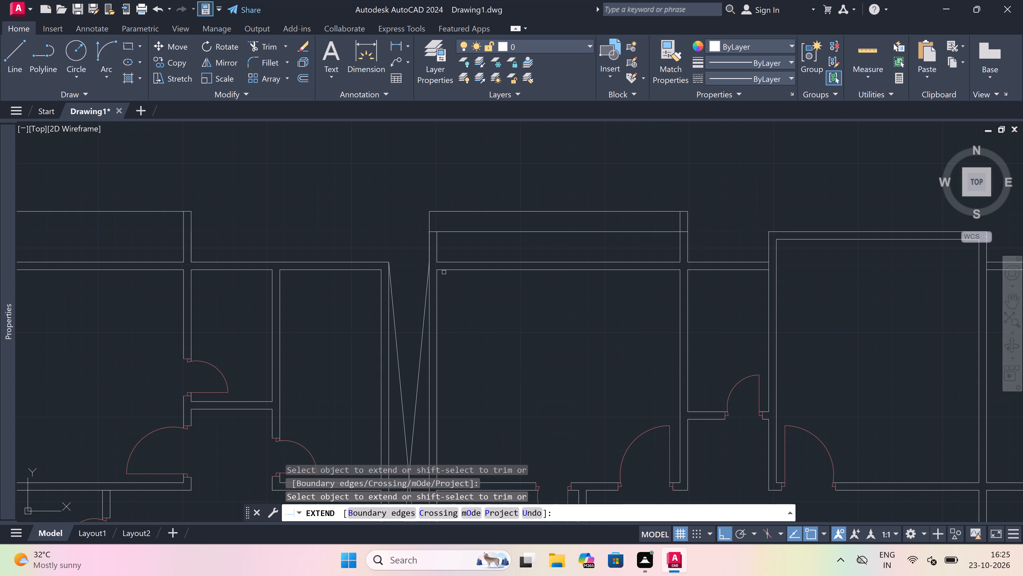
click(436, 241)
key(Escape)
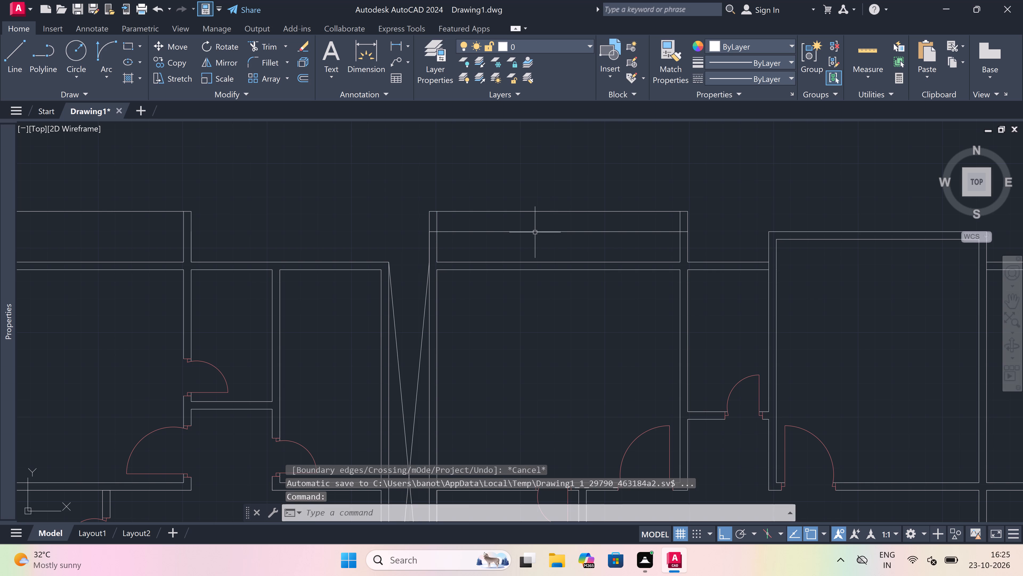
Erase the old horizontal top line crossing the deepened projection.
click(535, 232)
key(Delete)
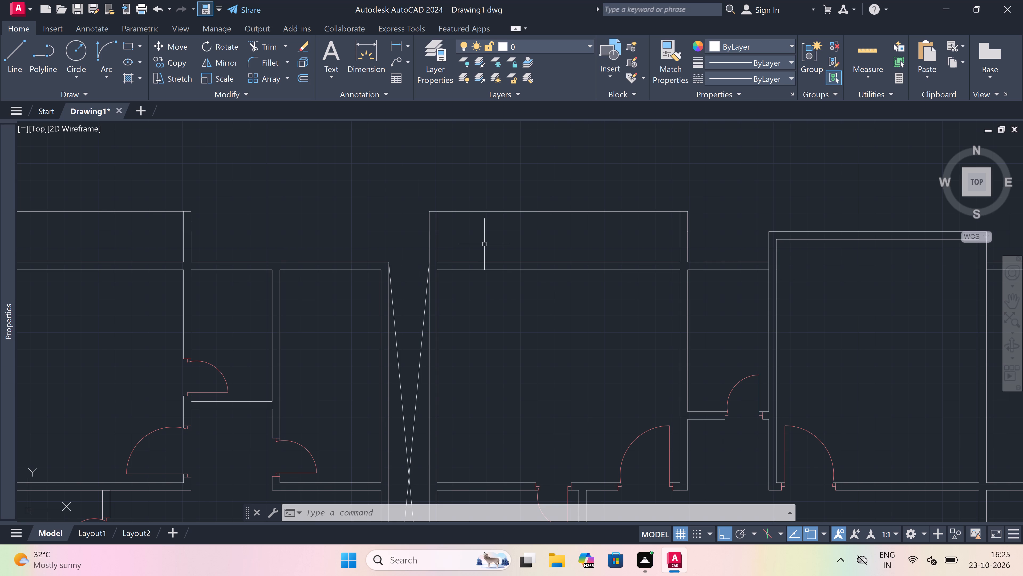
Draw a horizontal line about 36'-9" long from the deepened projection's top right corner to above the plan's far-right outer wall.
scroll(503, 231, down, 2)
scroll(629, 229, up, 1)
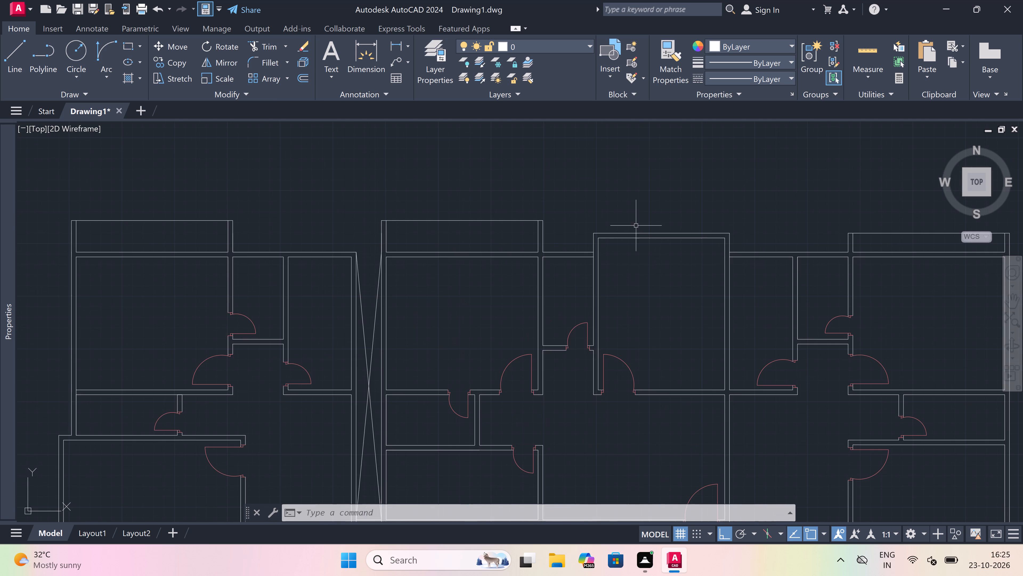
scroll(662, 217, up, 2)
key(l)
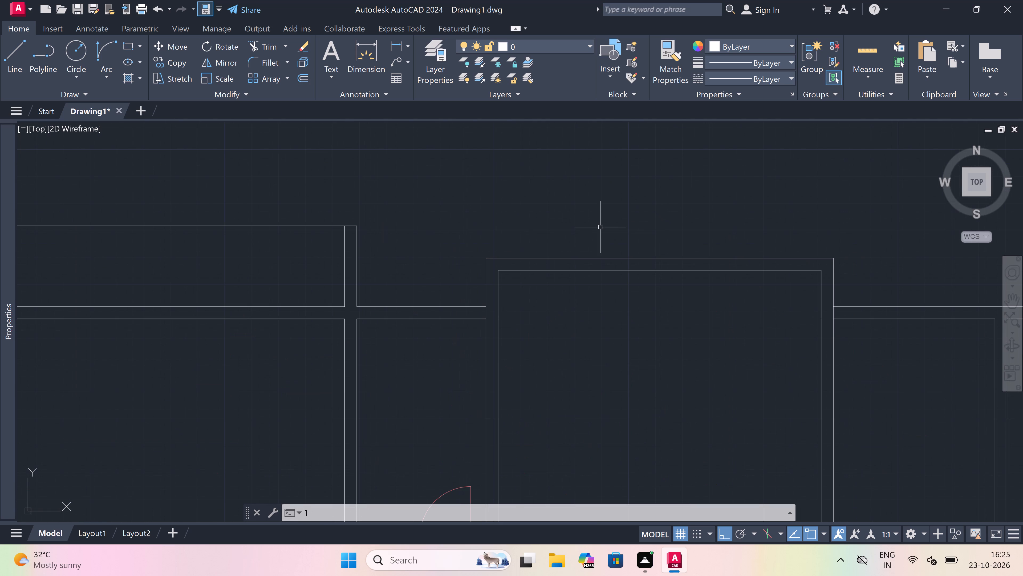
key(space)
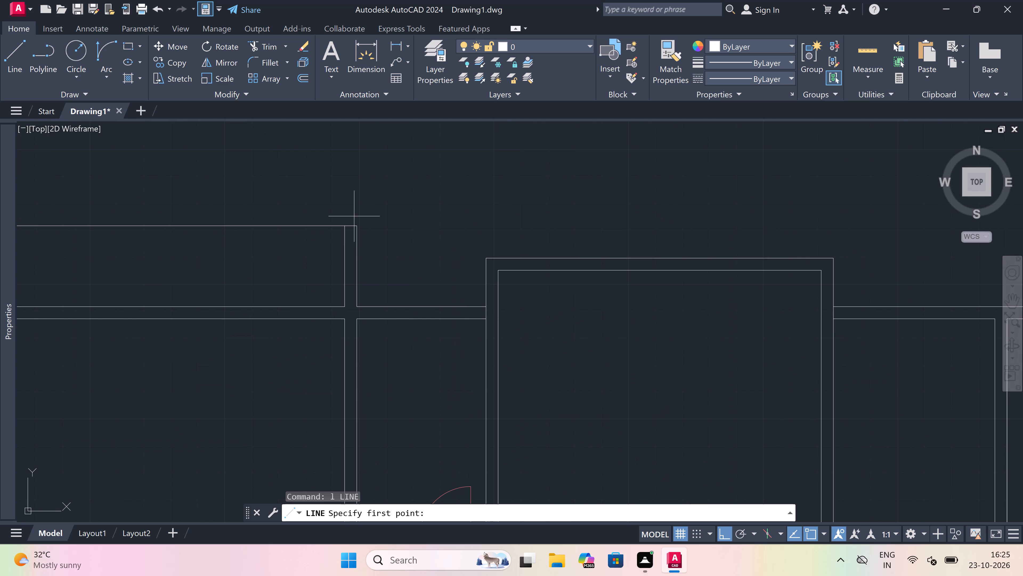
click(361, 226)
scroll(361, 223, down, 2)
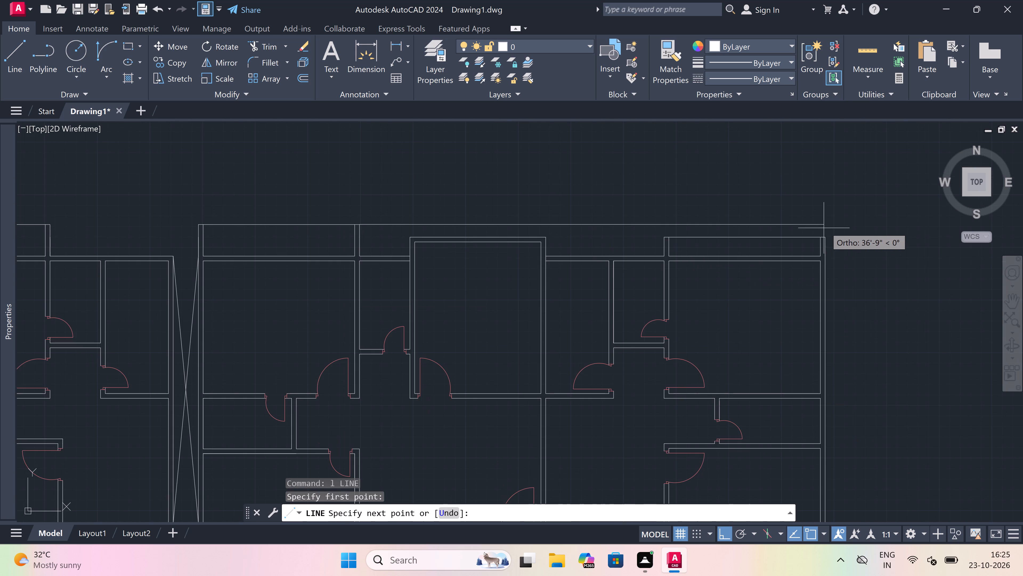
click(827, 224)
key(Escape)
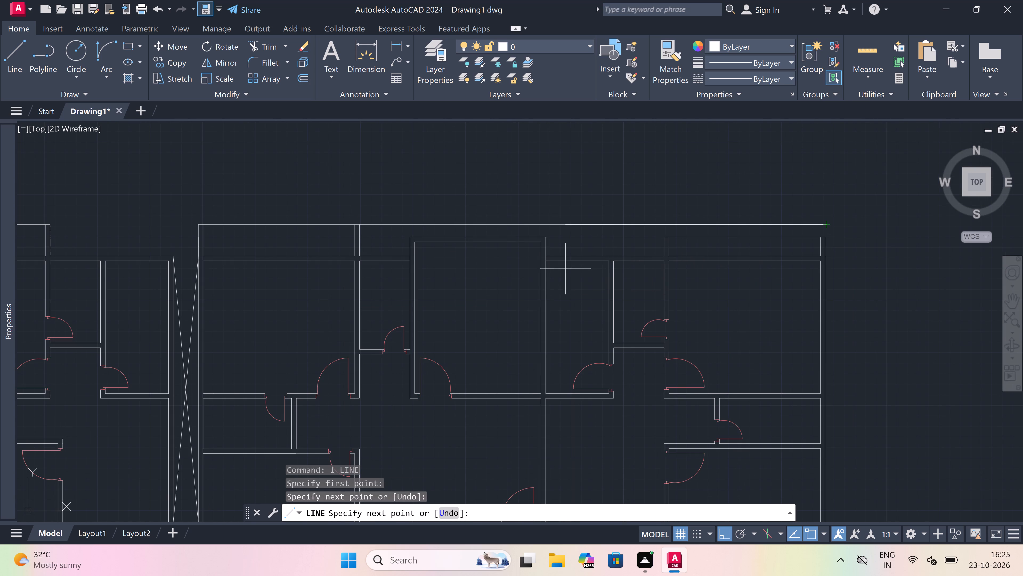
Extend the side wall lines of the two remaining top projections up to the new long horizontal line.
text(ex)
key(space)
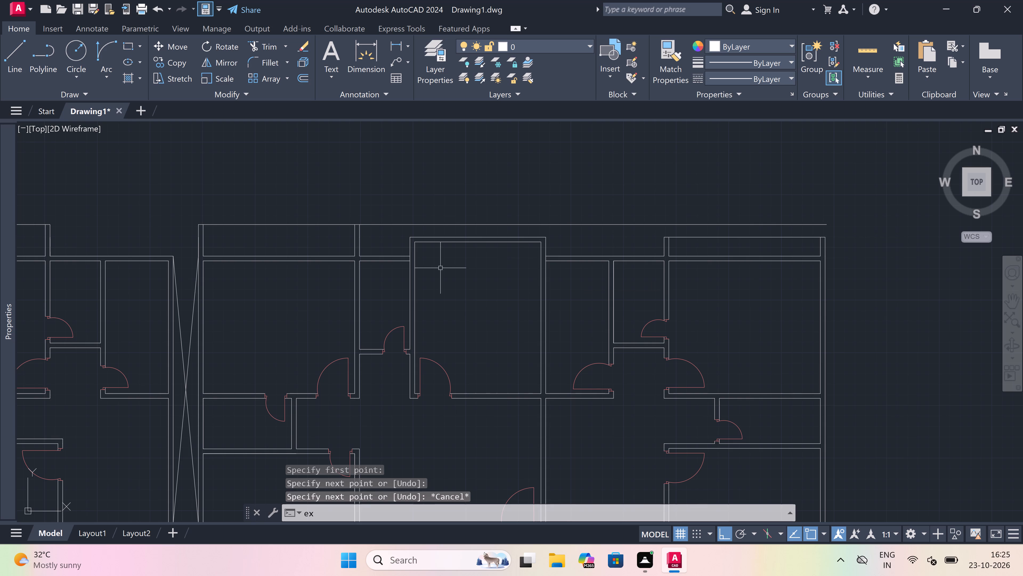
drag(393, 246, 428, 245)
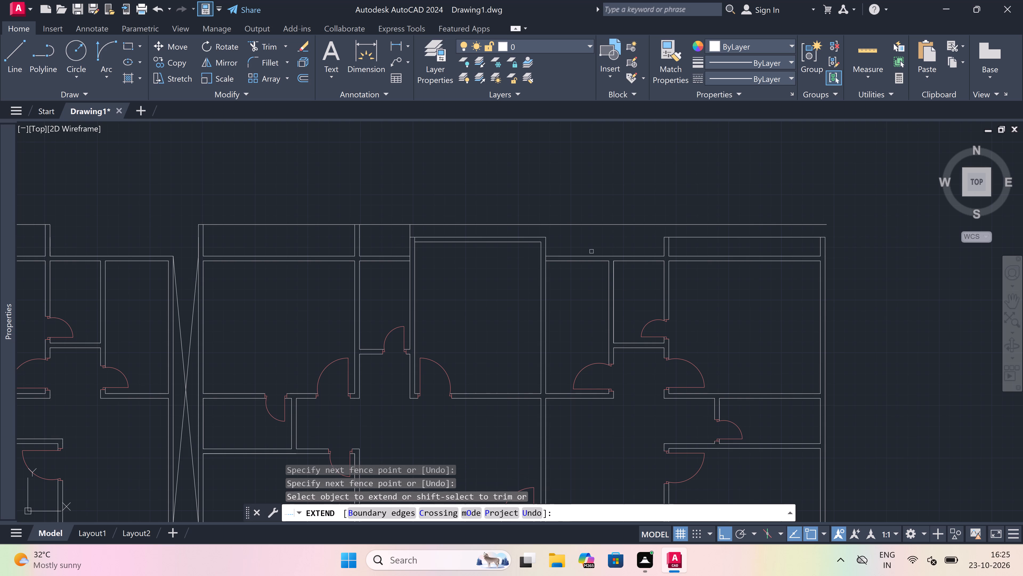
click(836, 243)
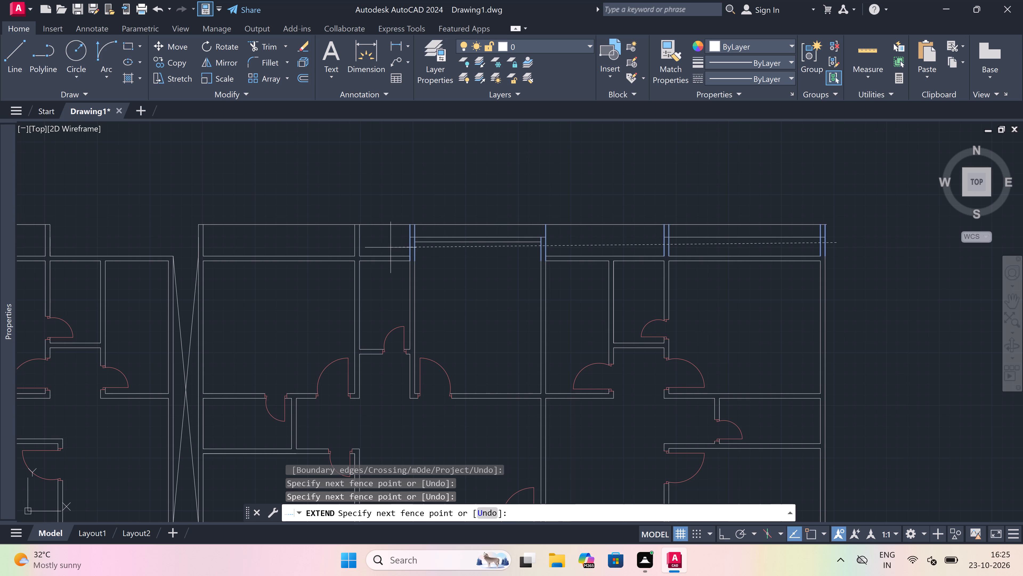
drag(391, 247, 408, 244)
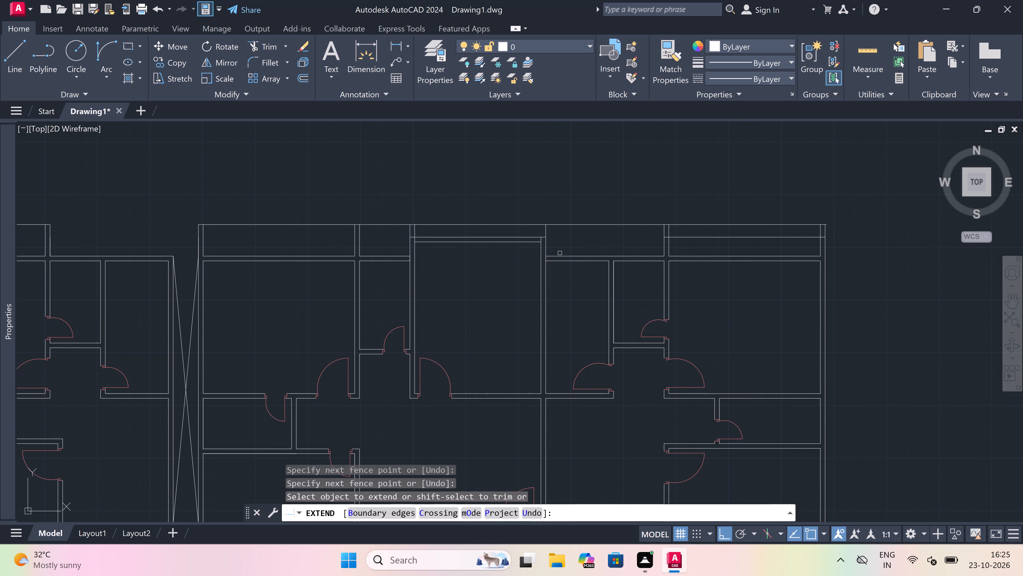
drag(533, 250, 553, 242)
click(593, 234)
key(Escape)
Trim away the two old horizontal lines crossing the third top projection from the left, including their stubs inside the side walls.
scroll(458, 221, up, 2)
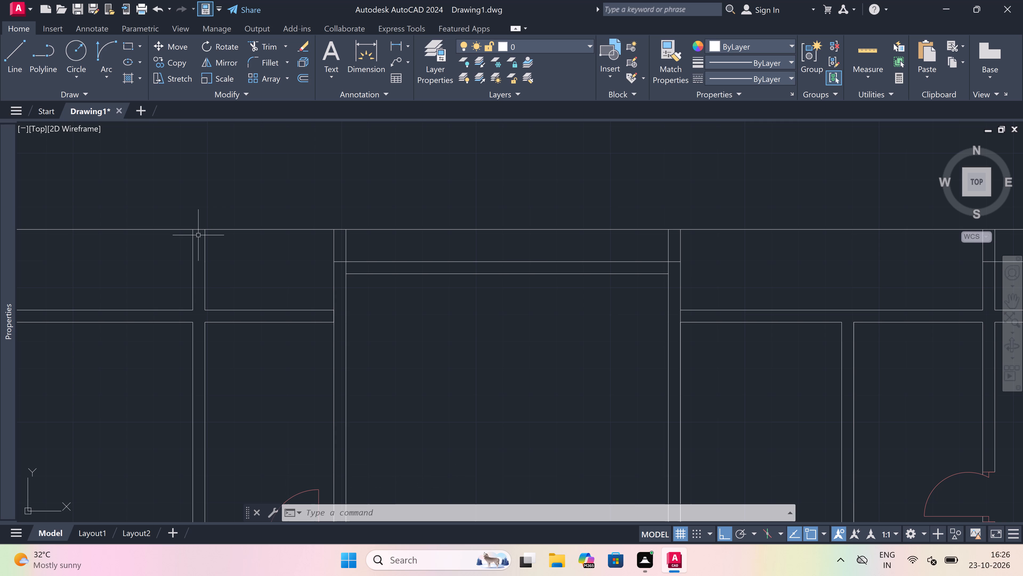
scroll(198, 235, down, 2)
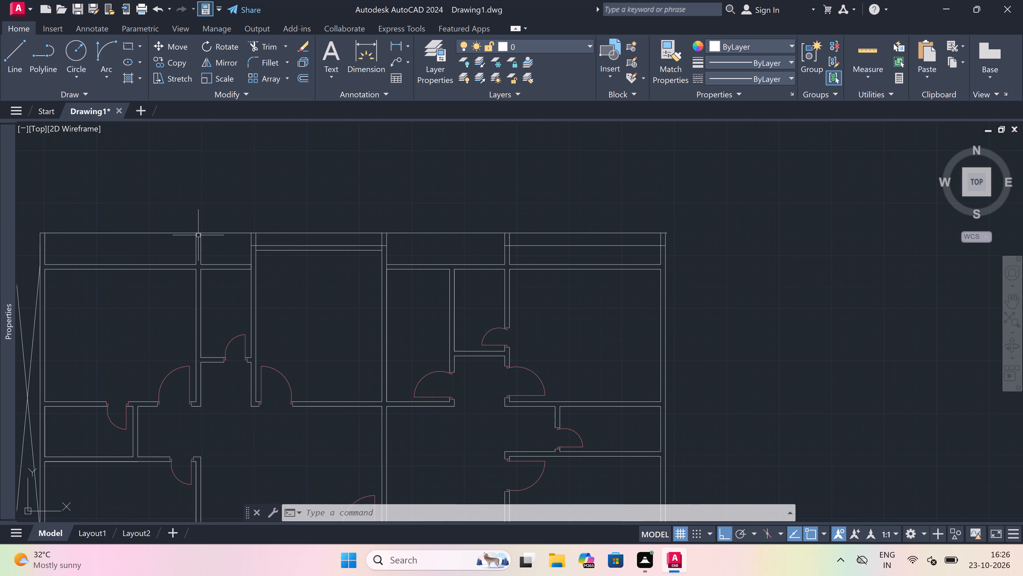
scroll(198, 235, up, 1)
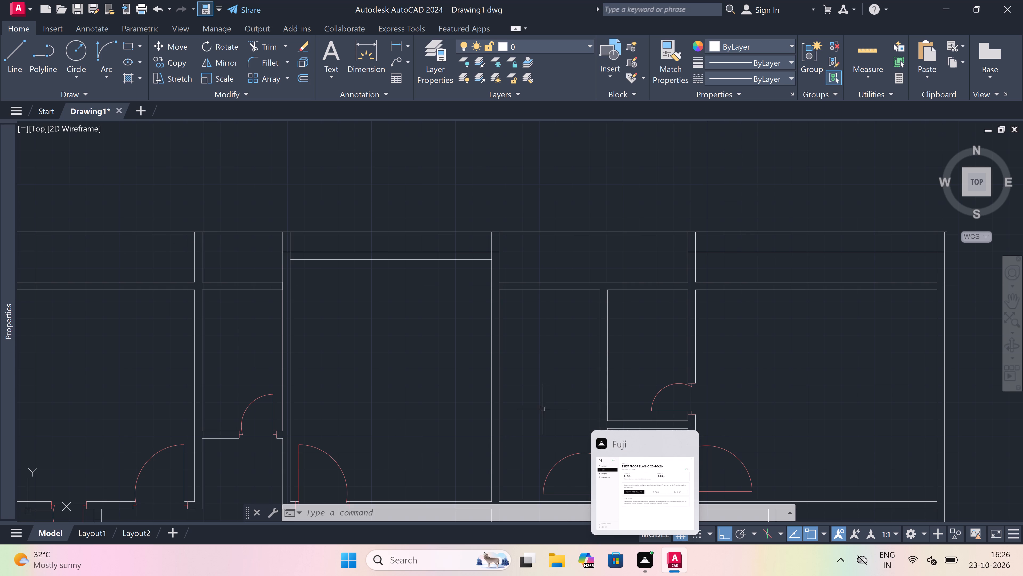
text(tr)
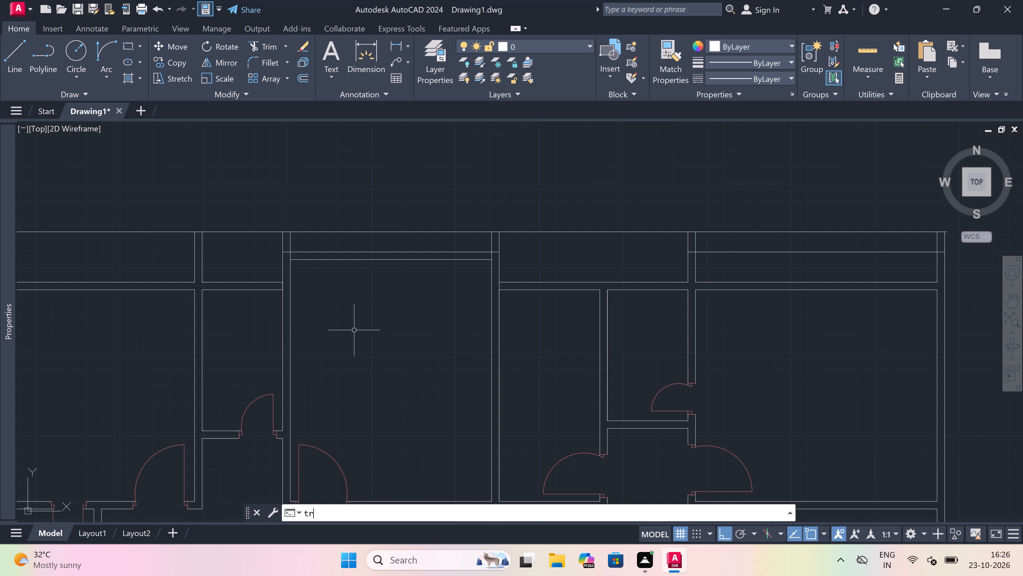
key(space)
scroll(292, 245, up, 2)
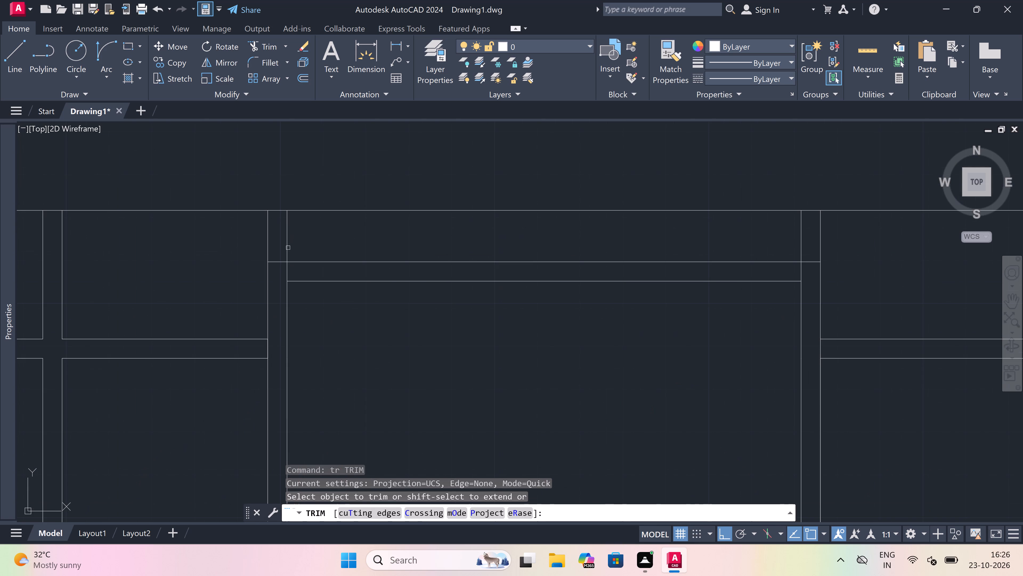
click(274, 257)
click(274, 282)
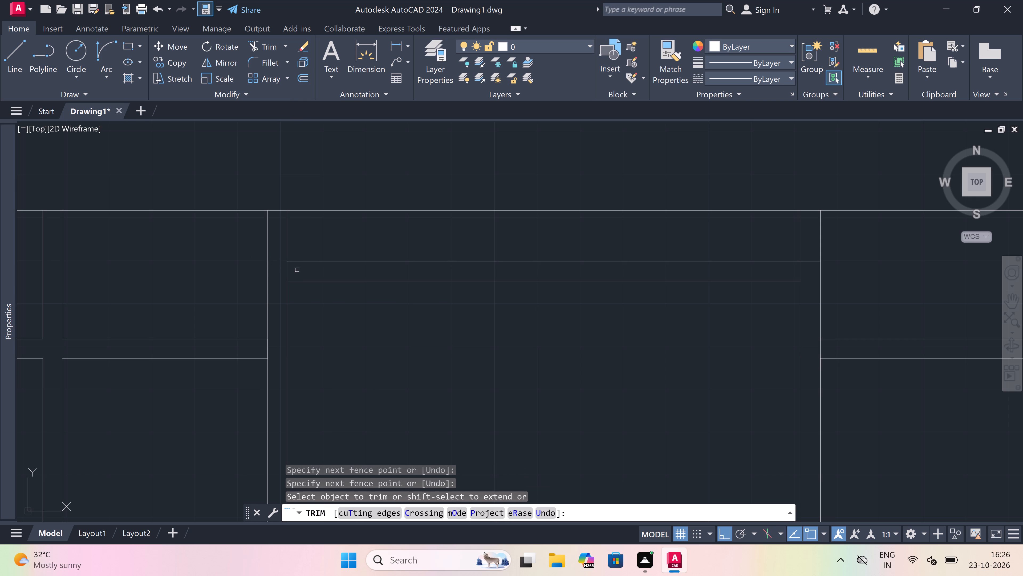
drag(436, 269, 436, 282)
click(424, 334)
drag(445, 238, 445, 244)
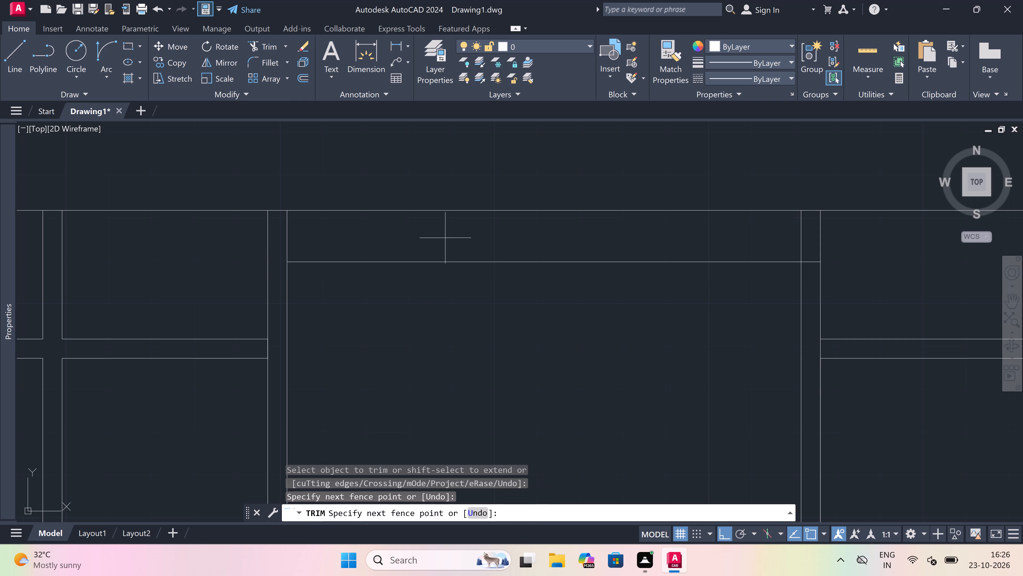
click(423, 325)
scroll(423, 321, down, 2)
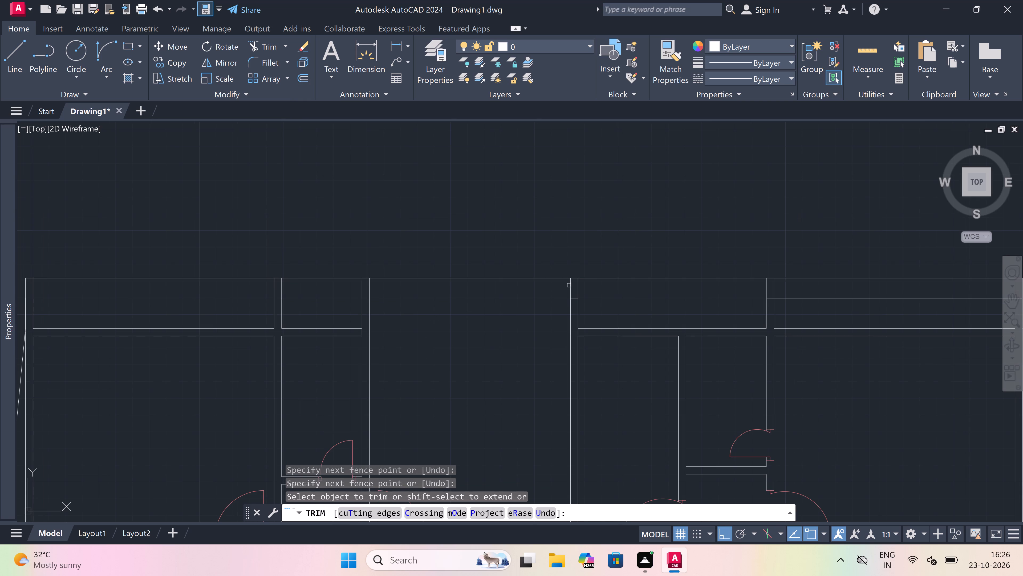
scroll(579, 290, up, 2)
drag(563, 295, 563, 300)
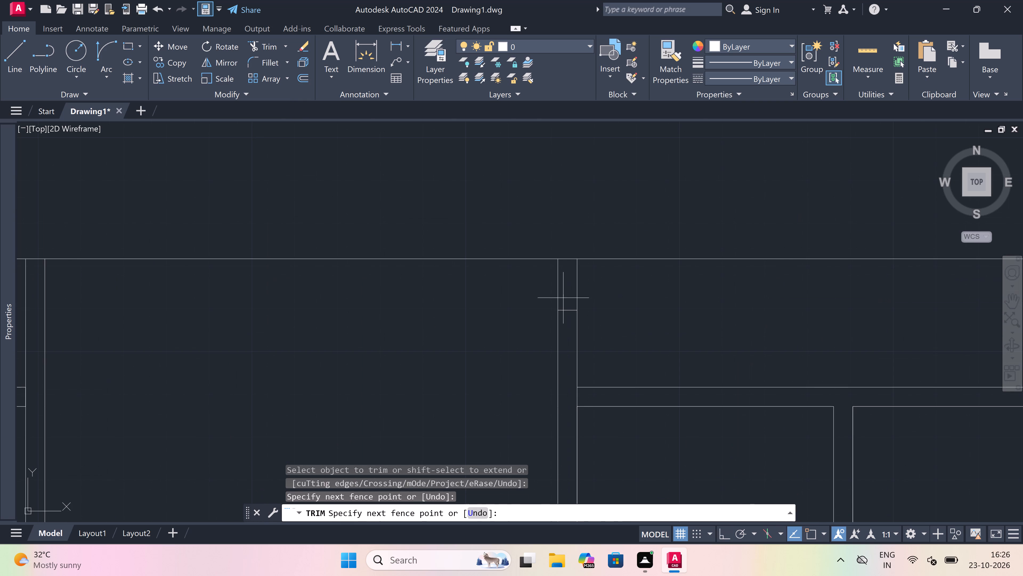
click(563, 382)
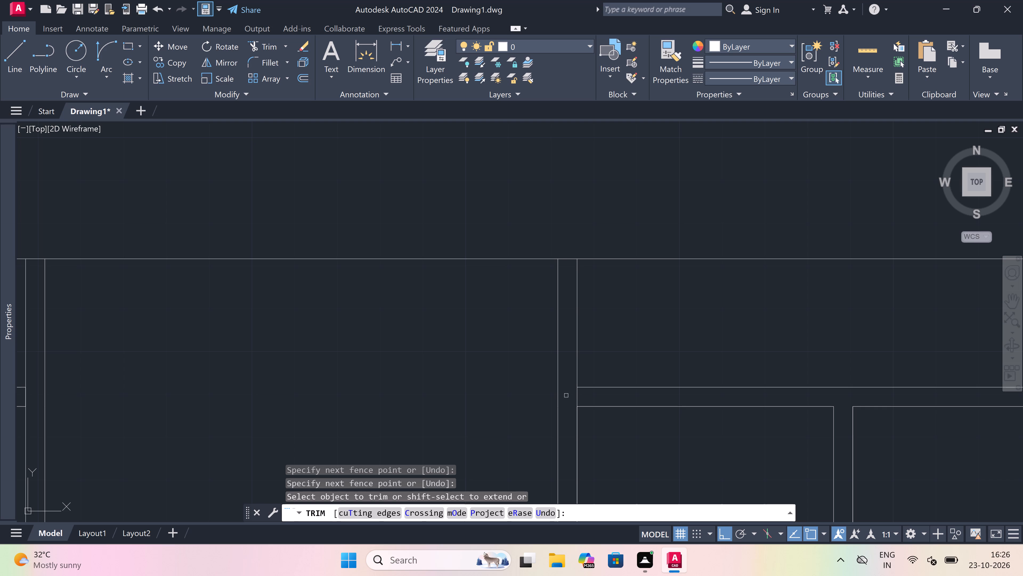
Trim the third projection's right outer wall line where the adjoining horizontal wall meets it.
drag(567, 394, 569, 391)
click(581, 391)
Trim the long top line out of the gaps on both sides of the third top projection.
scroll(474, 345, down, 3)
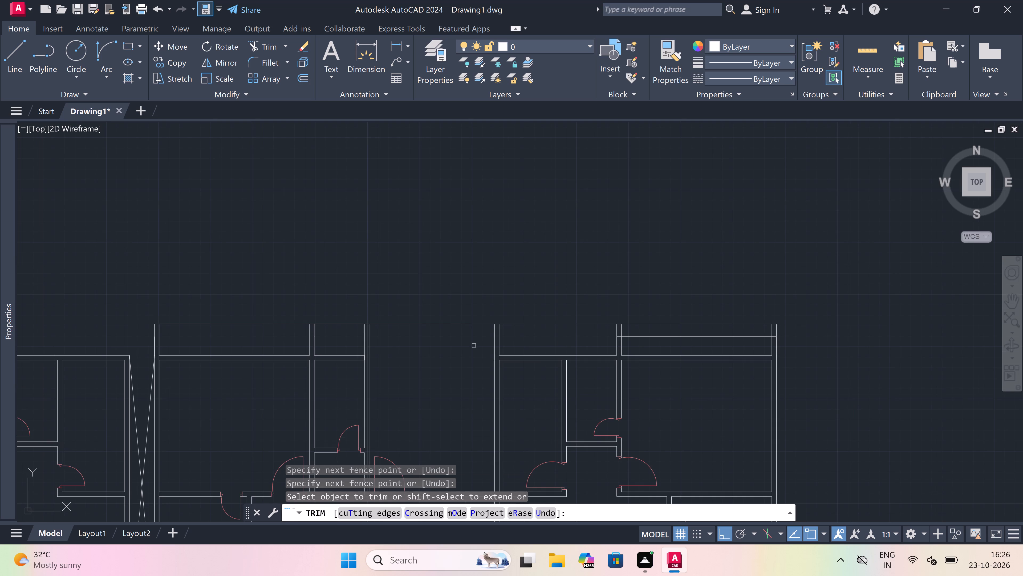
scroll(526, 330, down, 1)
click(527, 330)
click(527, 298)
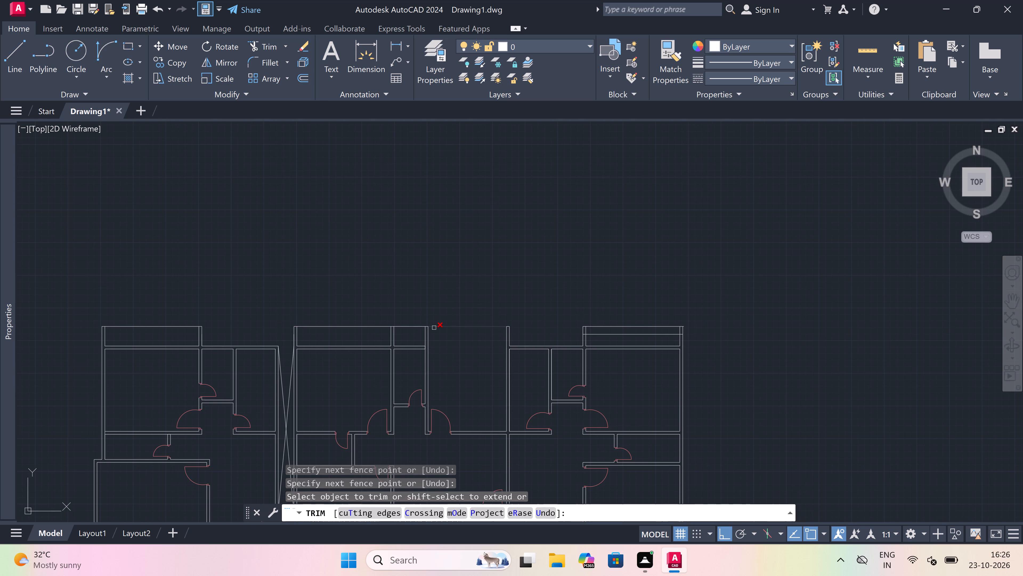
drag(418, 330, 420, 318)
click(421, 311)
Trim the third projection's left outer wall line where the adjoining horizontal wall meets it.
scroll(424, 345, up, 4)
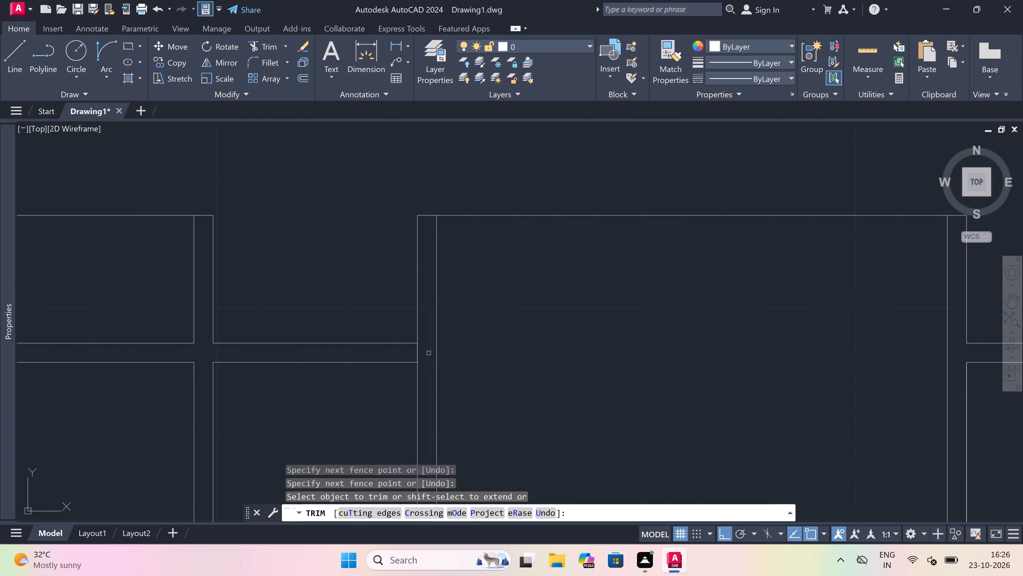
click(422, 352)
click(384, 349)
scroll(384, 349, down, 2)
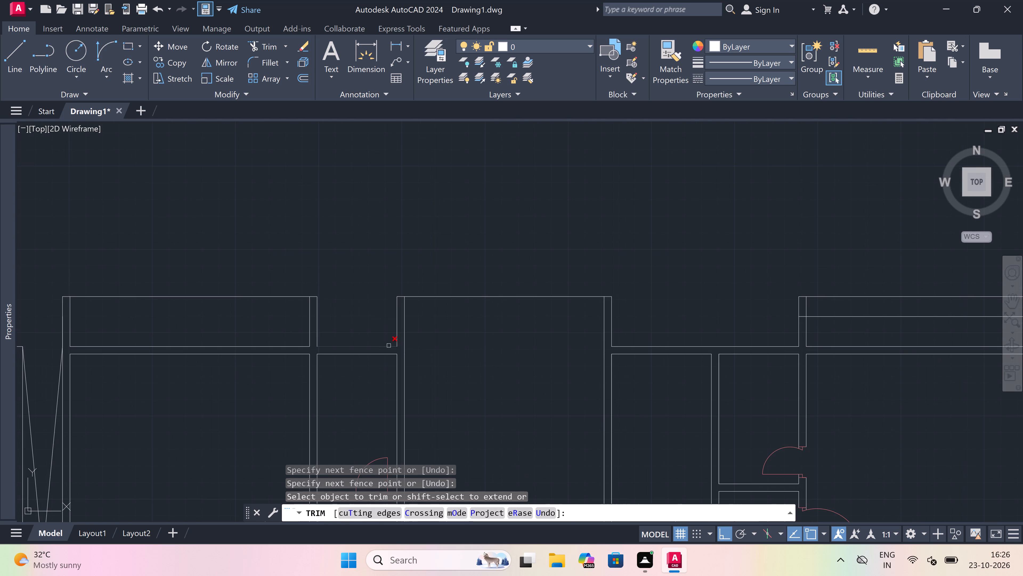
key(Escape)
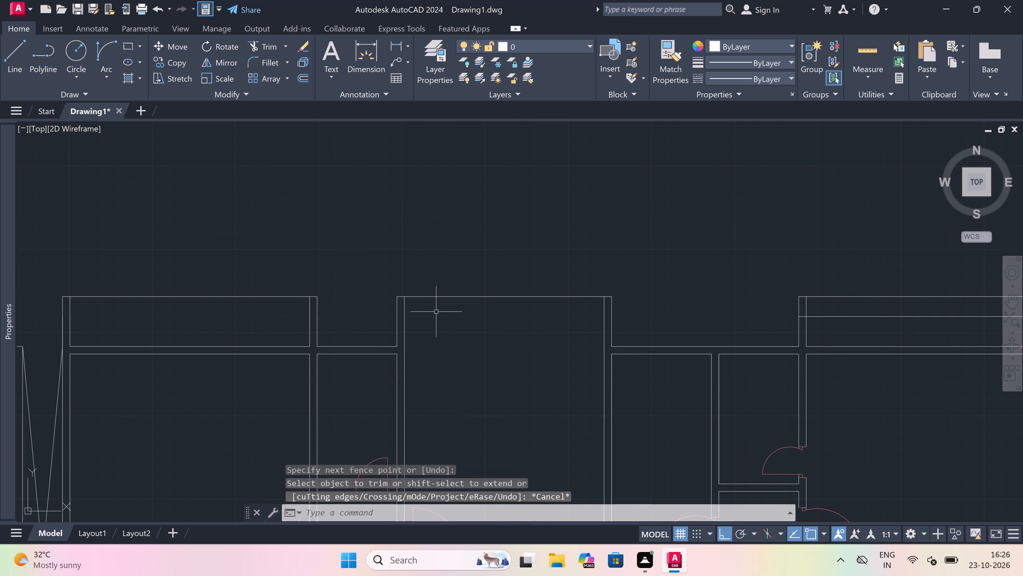
Draw a line from the third projection's top left corner 4.5" down and across to its right outer wall line.
key(l)
key(space)
scroll(386, 303, up, 1)
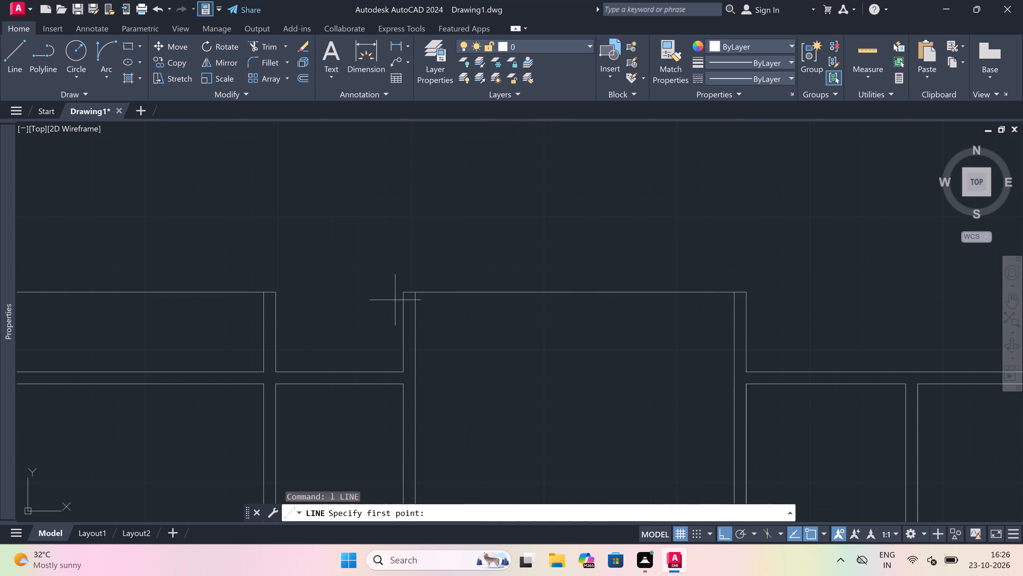
drag(400, 295, 401, 298)
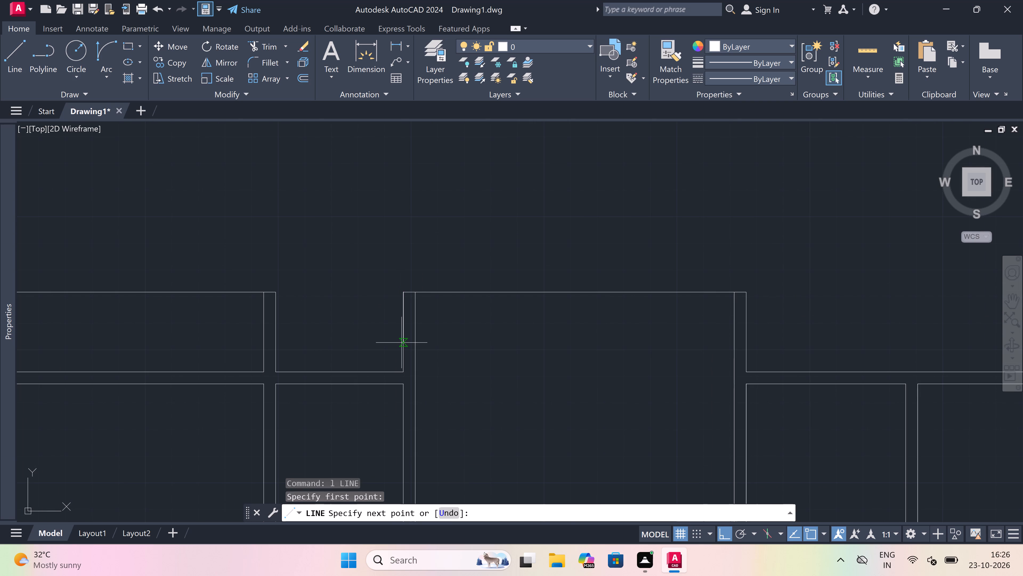
text(4.5")
key(space)
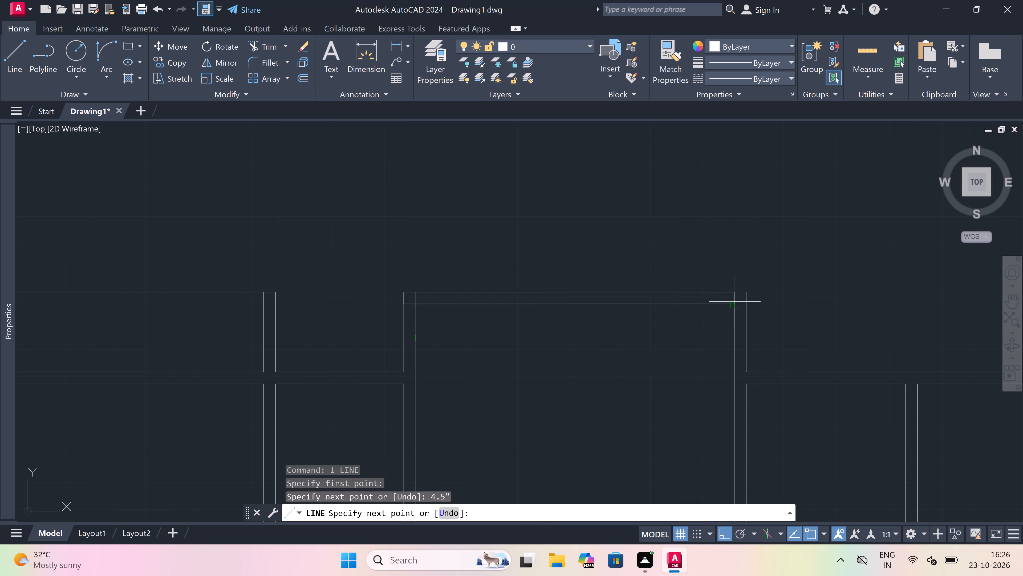
click(744, 300)
key(Escape)
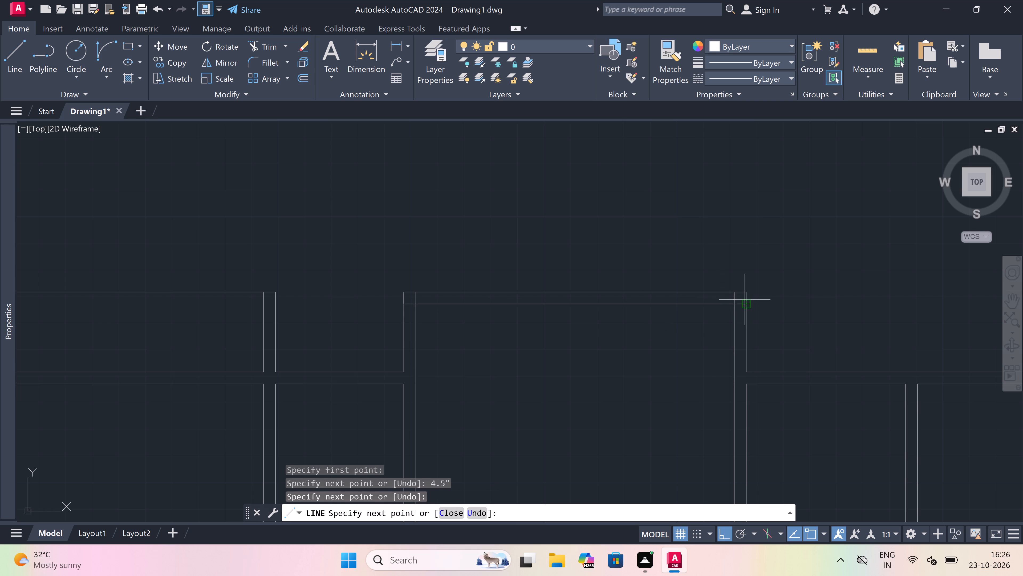
Trim the overlapping wall lines at both upper corners of the third top projection.
text(tr)
key(space)
scroll(737, 296, up, 2)
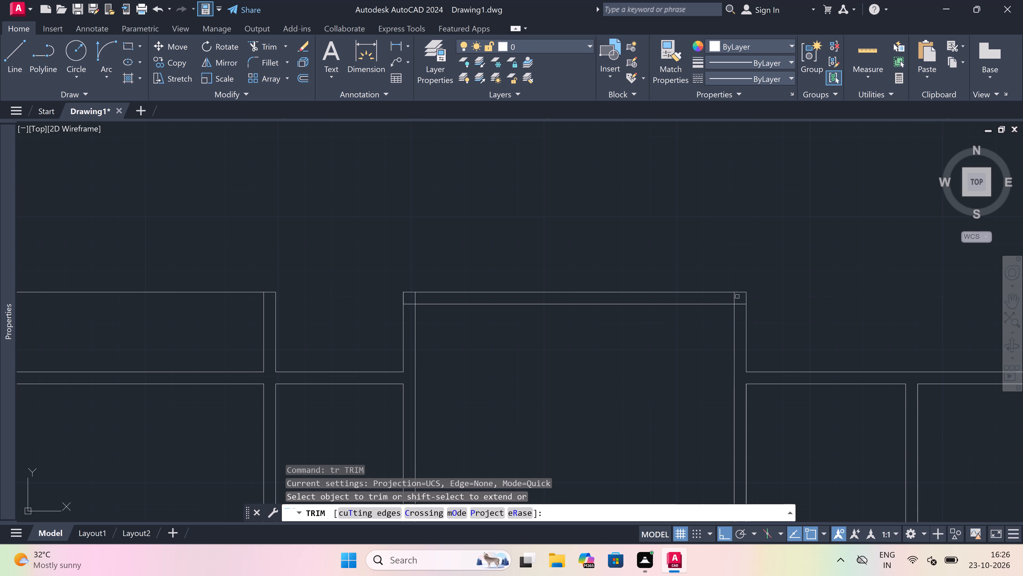
scroll(737, 296, up, 2)
drag(688, 303, 691, 303)
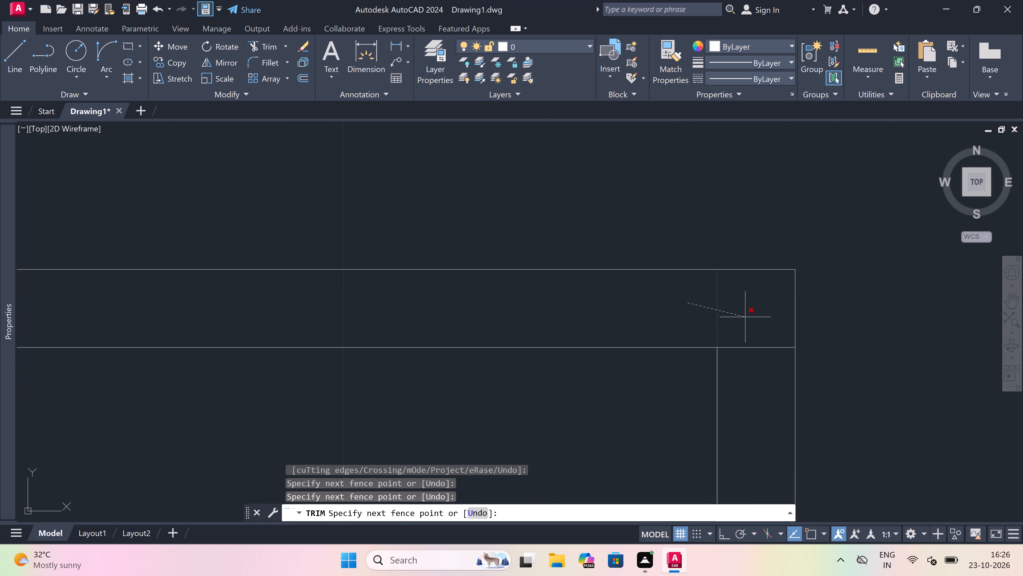
click(745, 317)
drag(752, 358, 753, 349)
click(748, 323)
scroll(677, 304, down, 5)
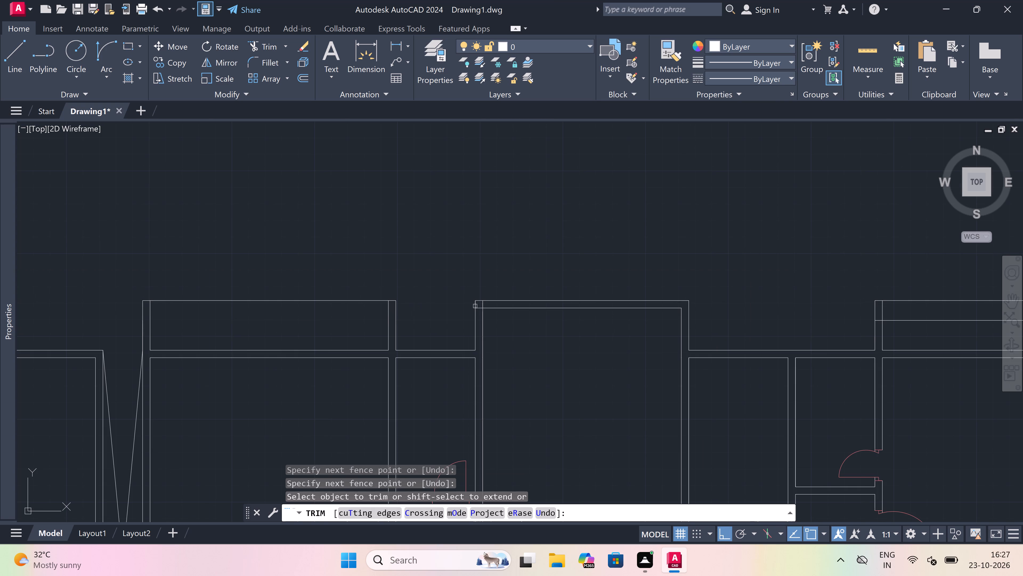
scroll(476, 305, up, 4)
drag(483, 322, 485, 315)
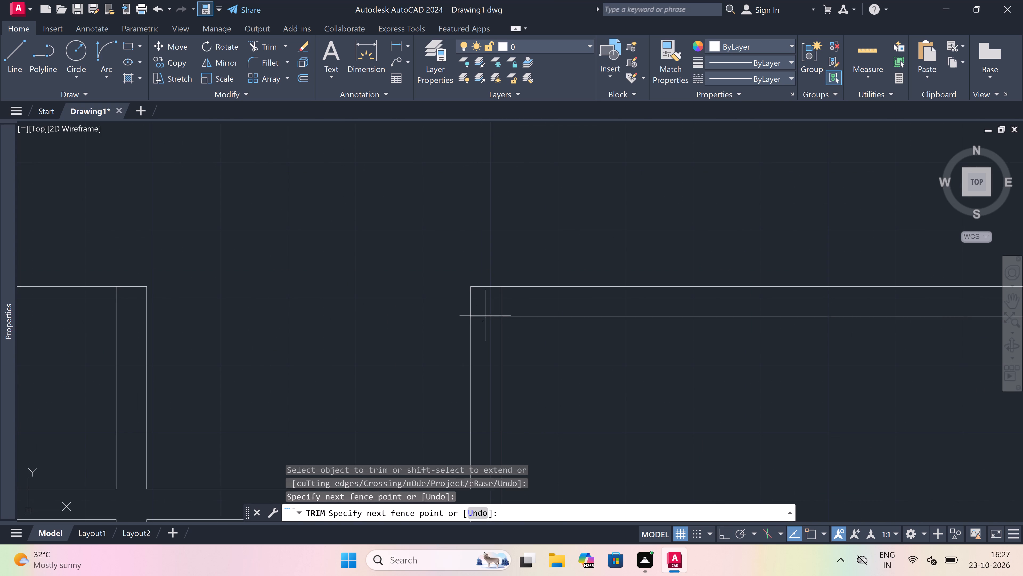
click(523, 298)
scroll(472, 310, down, 5)
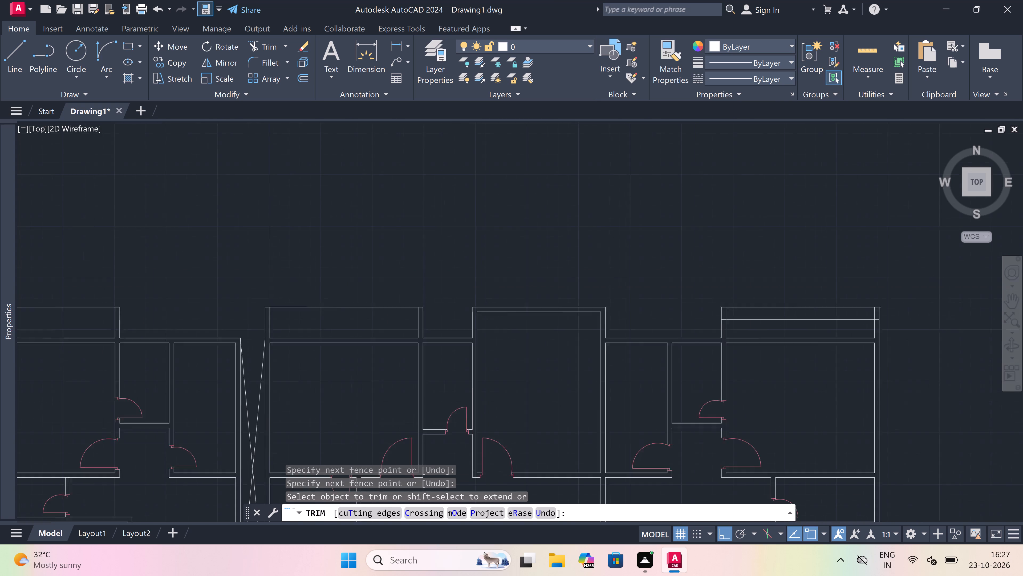
key(Escape)
Erase the old horizontal line crossing the far-right top projection.
scroll(472, 310, down, 3)
scroll(540, 315, up, 4)
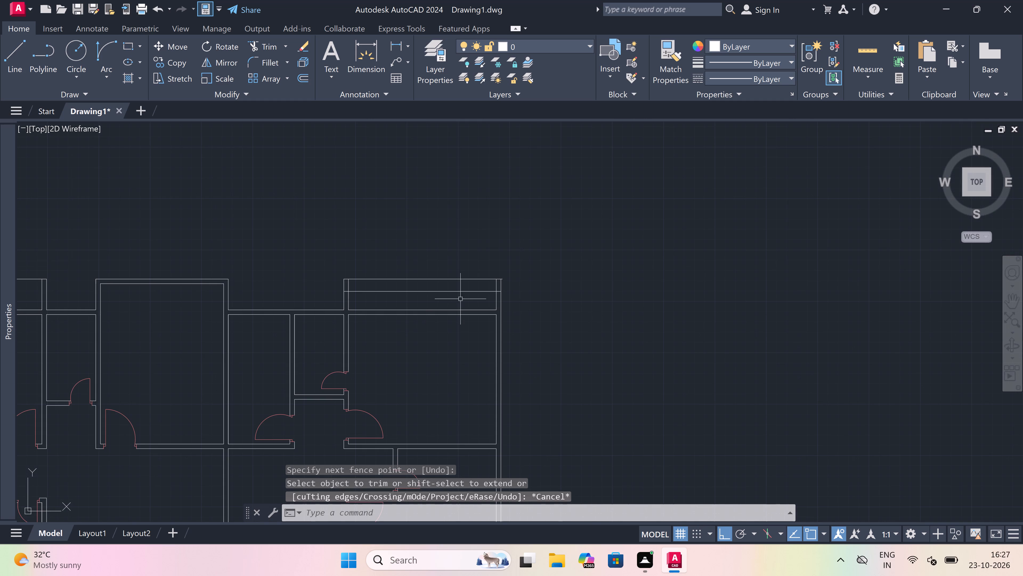
scroll(348, 271, up, 1)
click(429, 301)
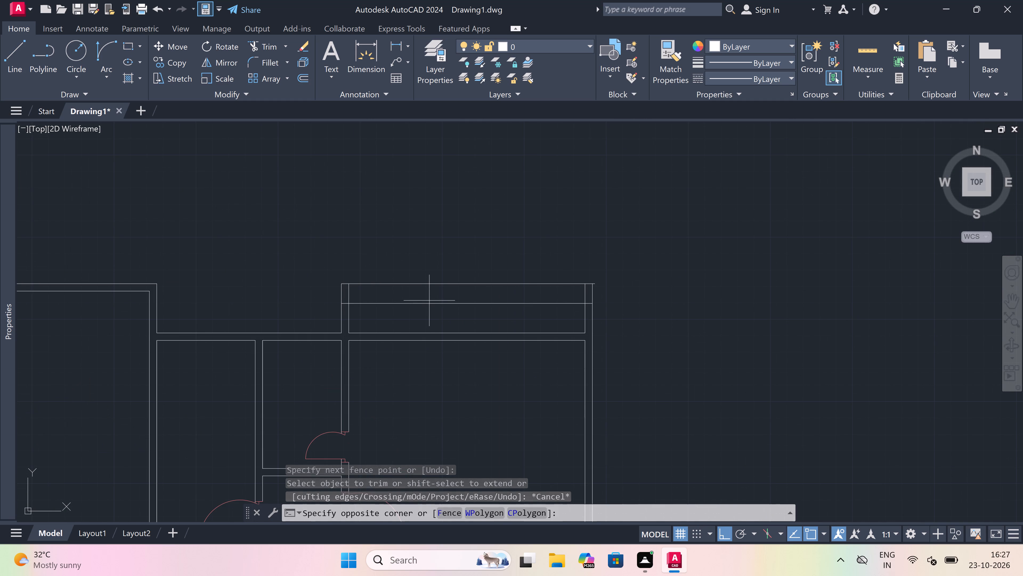
click(403, 313)
key(Delete)
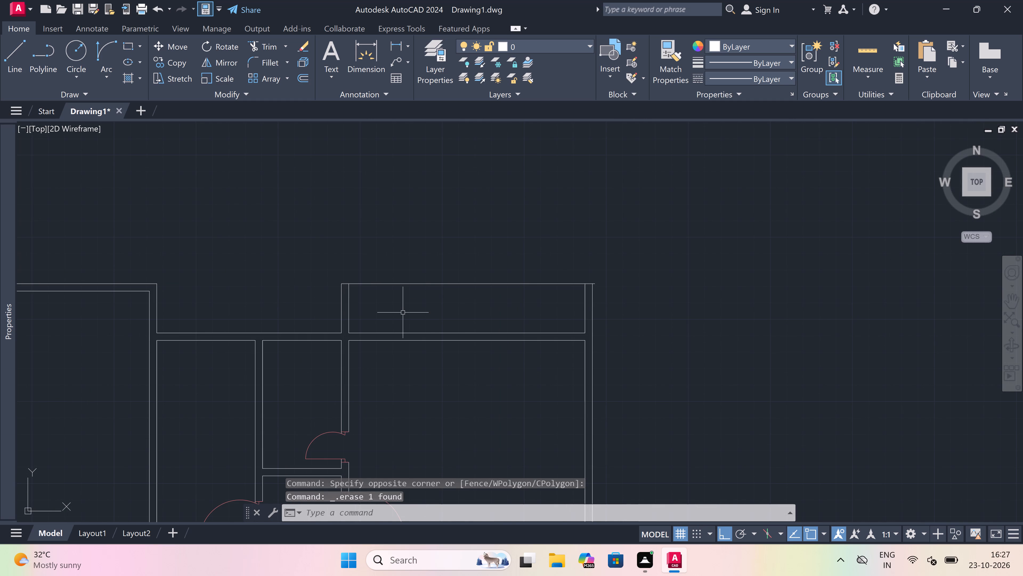
Draw a line from the far-right bottom projection's inner upper right corner 2'-6" down, continuing left past the plan's far-left wall.
scroll(409, 296, down, 2)
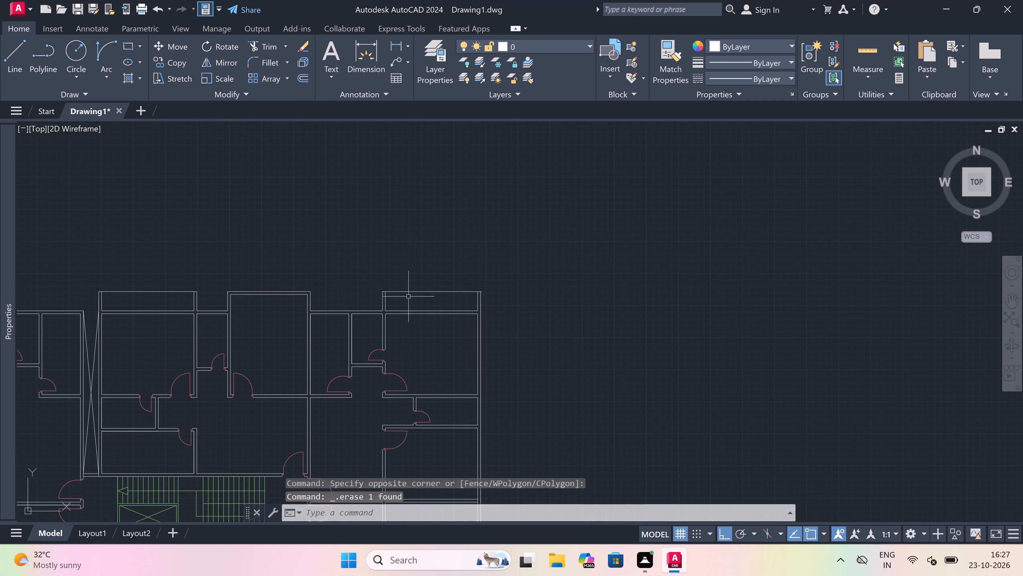
scroll(386, 301, down, 2)
scroll(339, 326, up, 2)
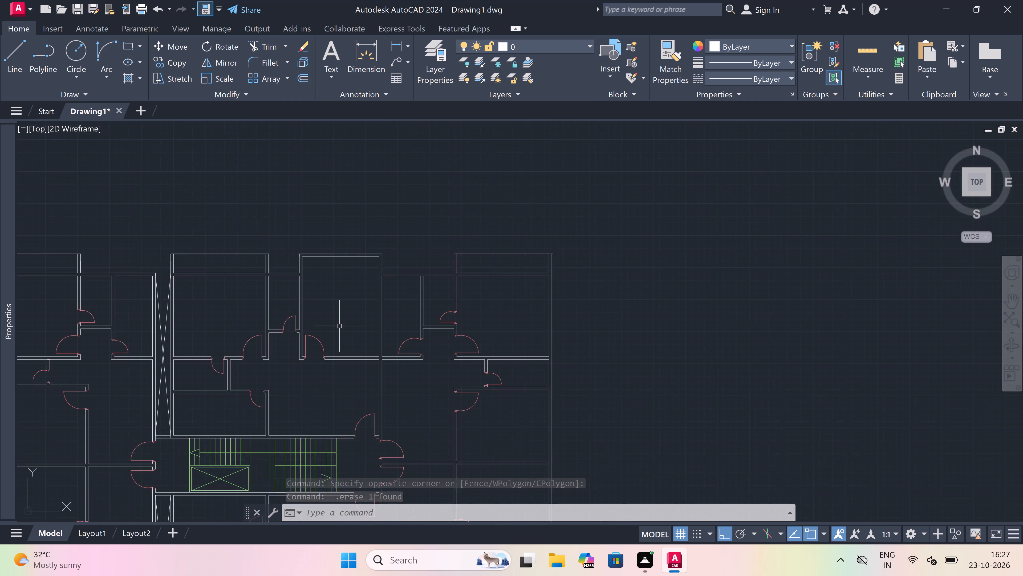
scroll(339, 326, up, 1)
scroll(522, 270, down, 5)
scroll(521, 346, up, 2)
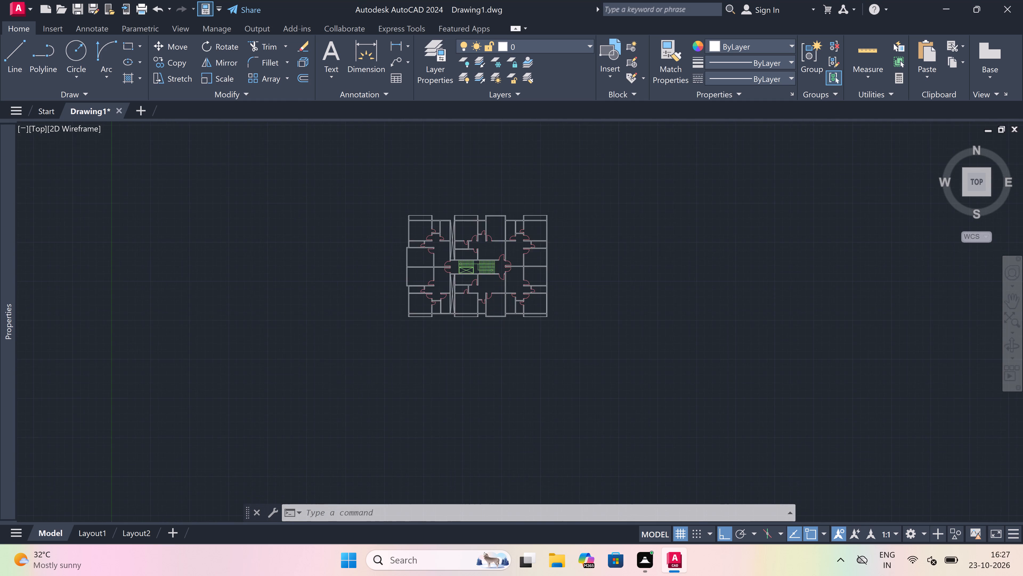
scroll(521, 346, up, 2)
scroll(644, 195, up, 4)
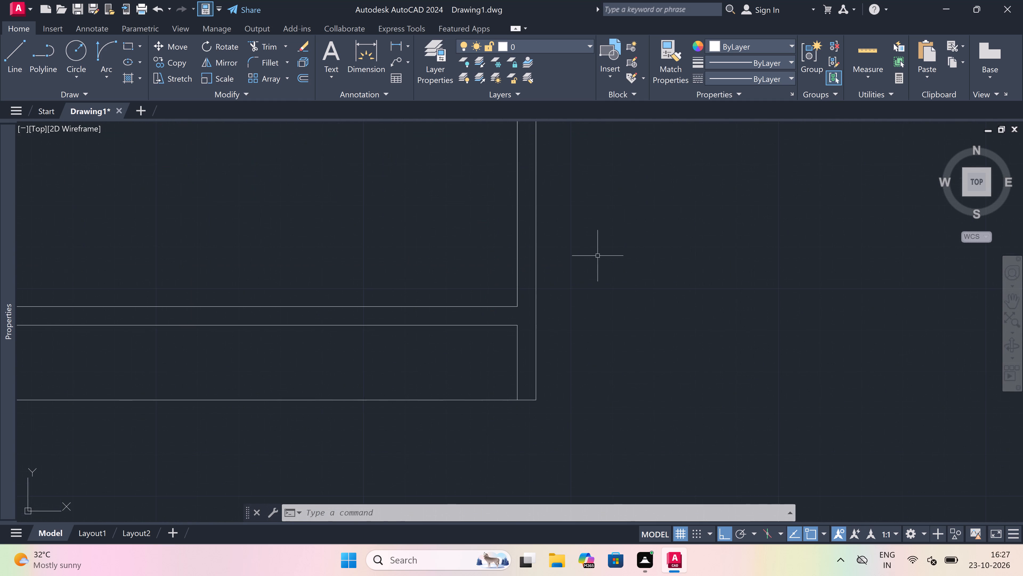
scroll(598, 256, down, 2)
scroll(538, 294, up, 2)
key(l)
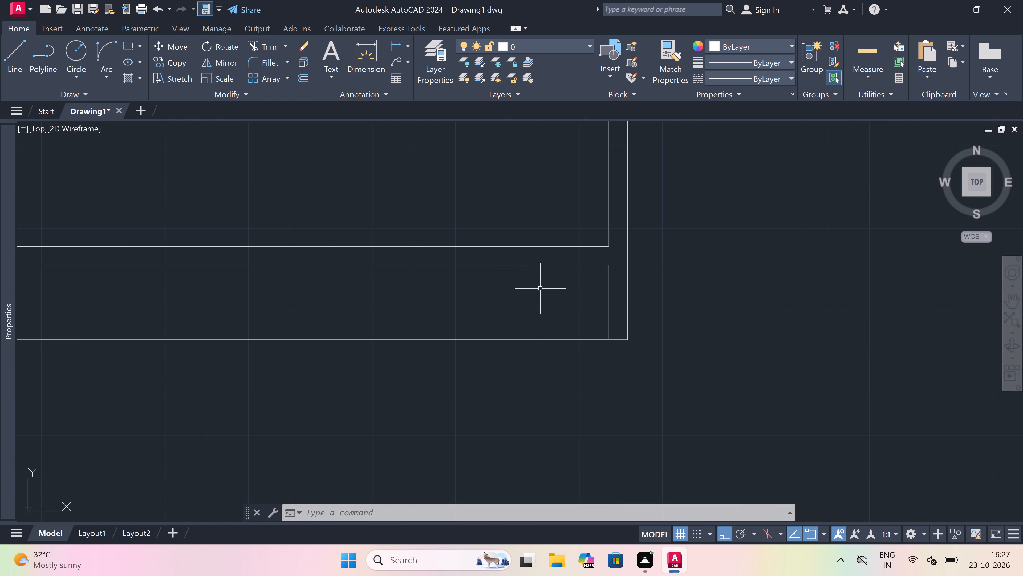
key(space)
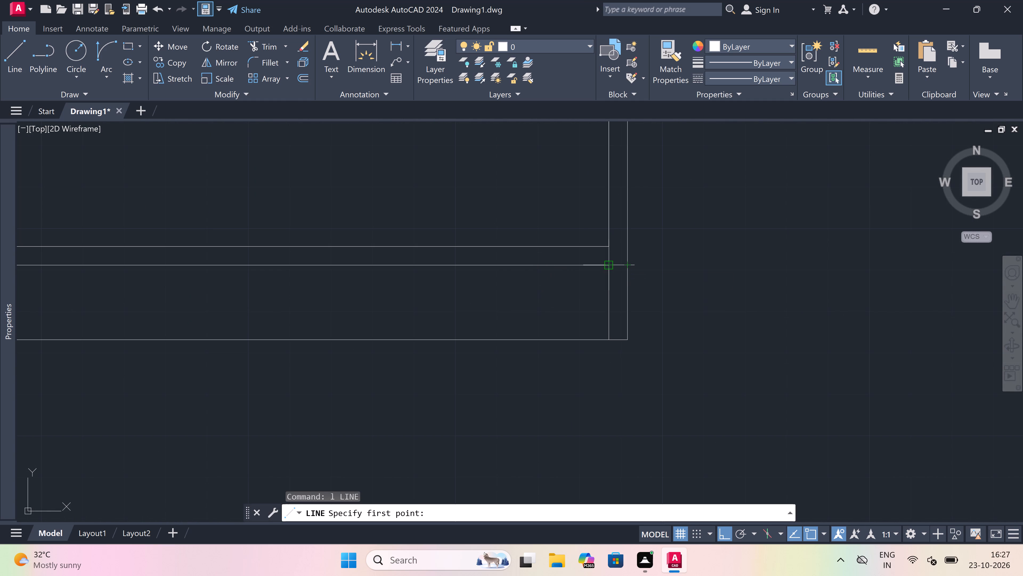
click(608, 262)
scroll(608, 262, down, 2)
scroll(594, 326, up, 3)
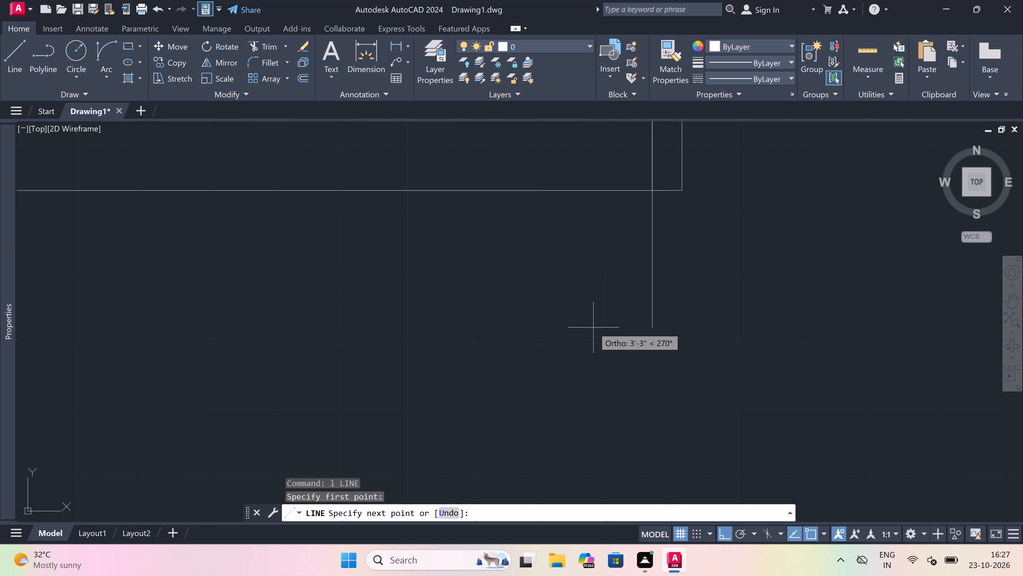
text(2'6")
key(space)
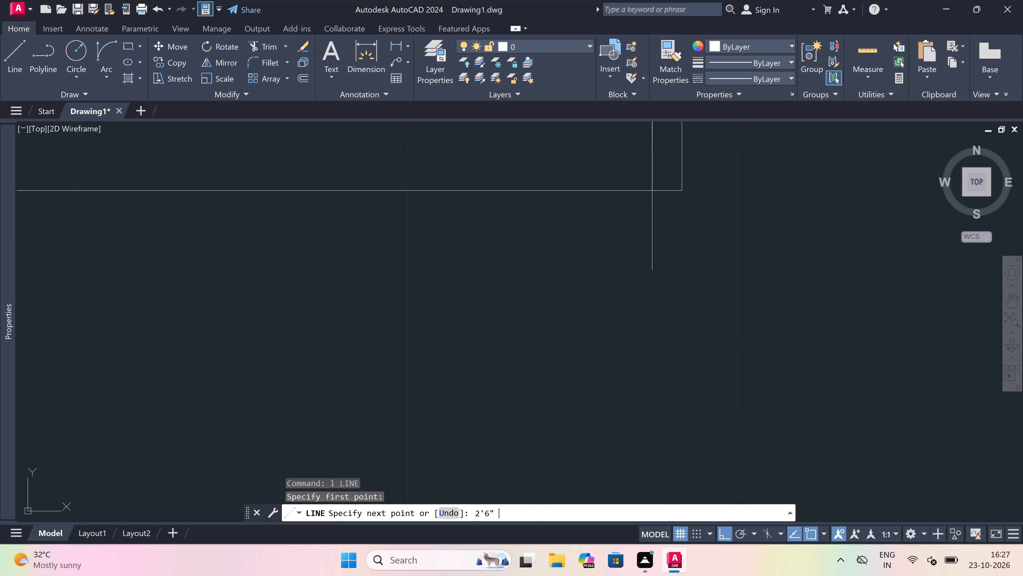
scroll(592, 326, down, 2)
scroll(624, 305, up, 4)
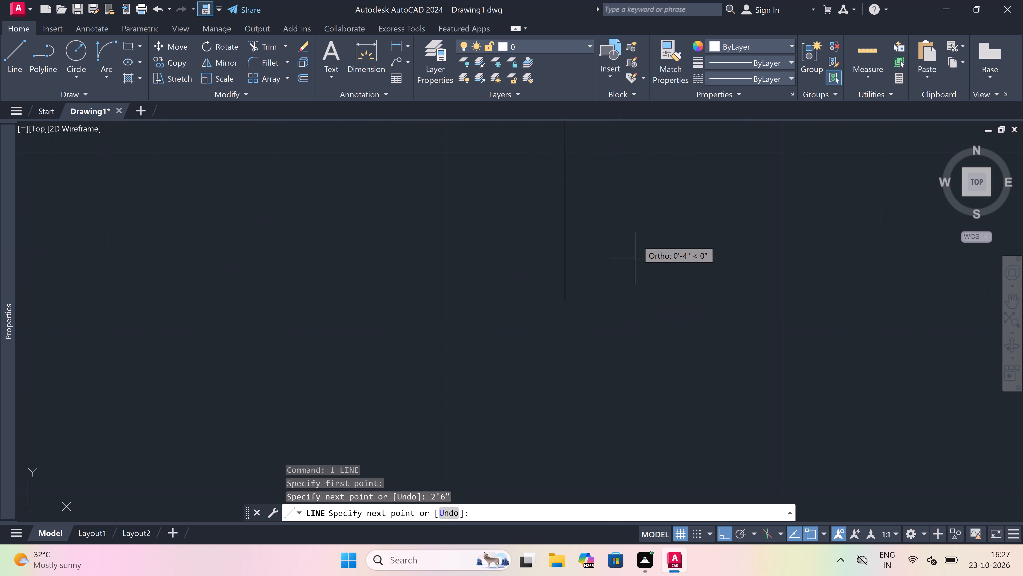
scroll(636, 233, down, 8)
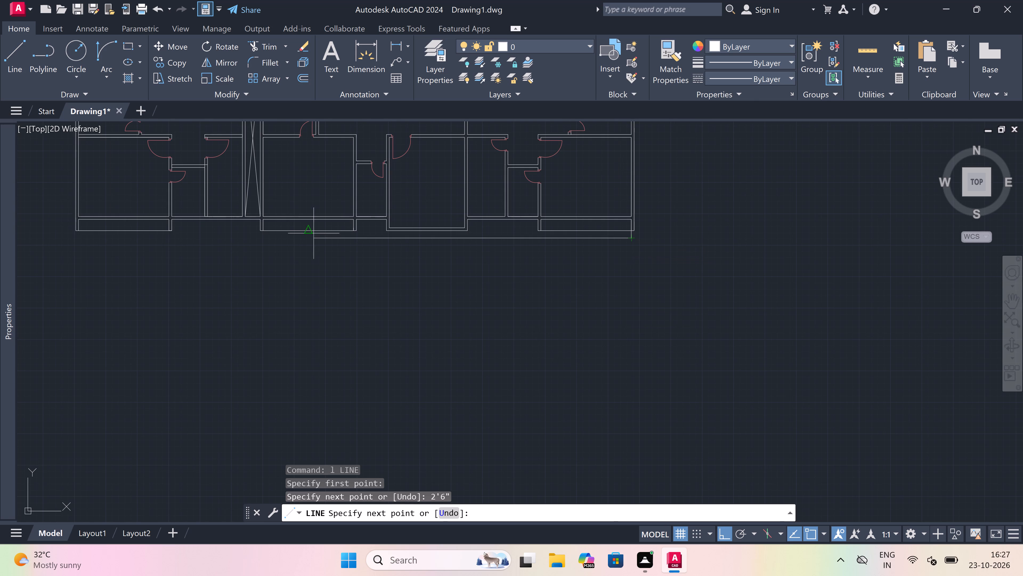
drag(41, 233, 44, 234)
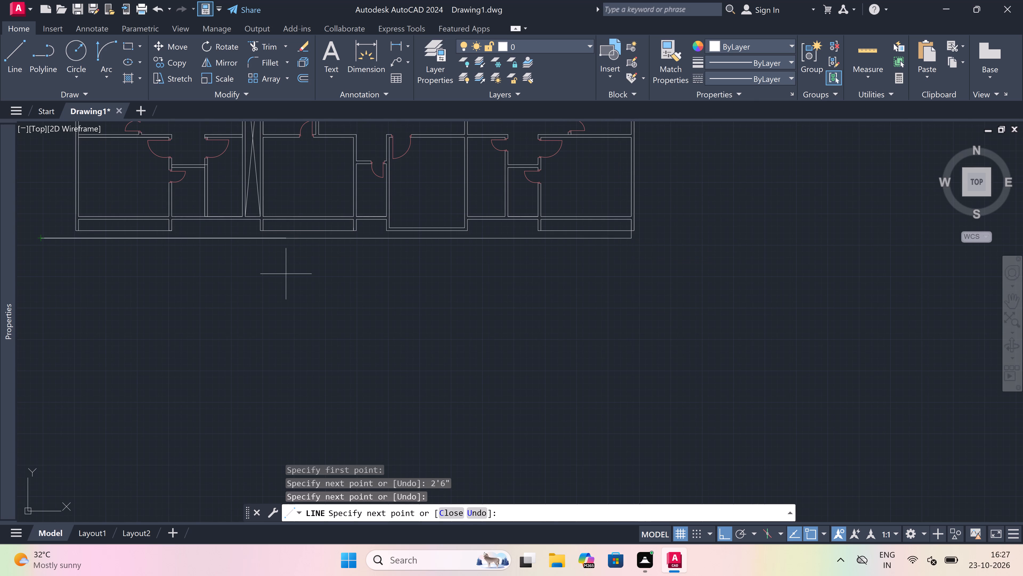
key(Escape)
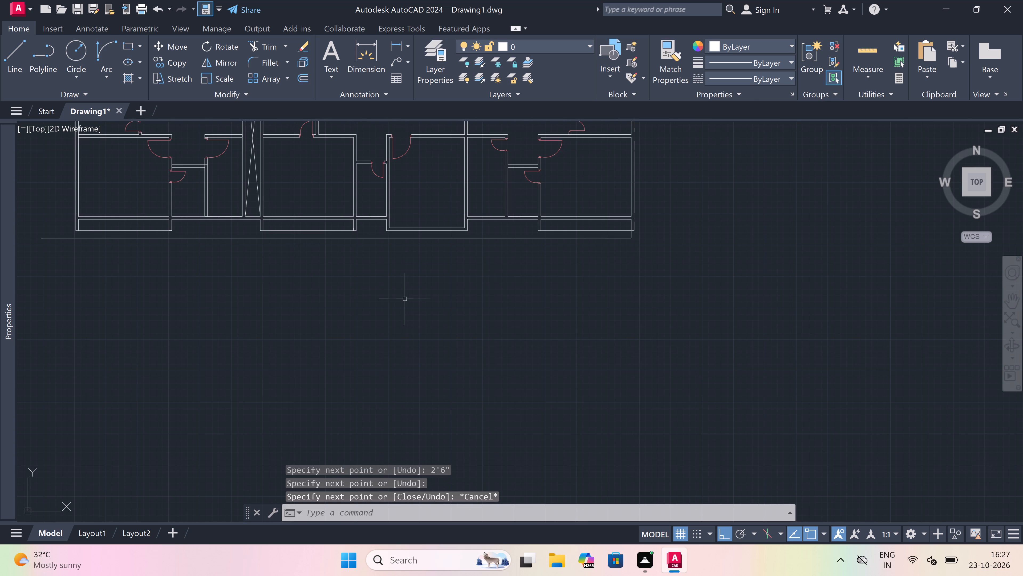
Draw a line from the far-right bottom projection's outer corner down to the new base line's level and across to its end.
key(space)
scroll(647, 232, up, 3)
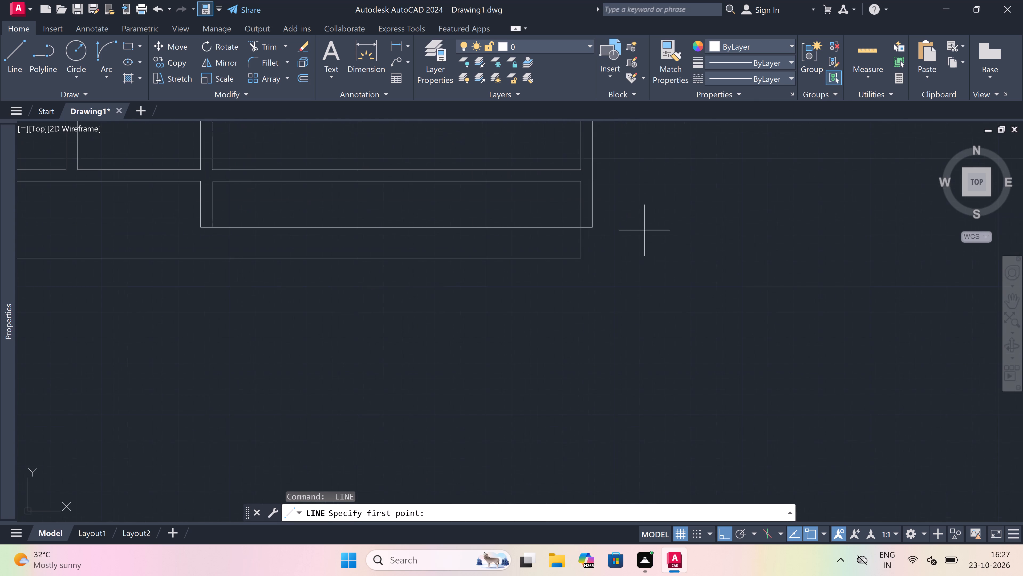
scroll(604, 220, up, 3)
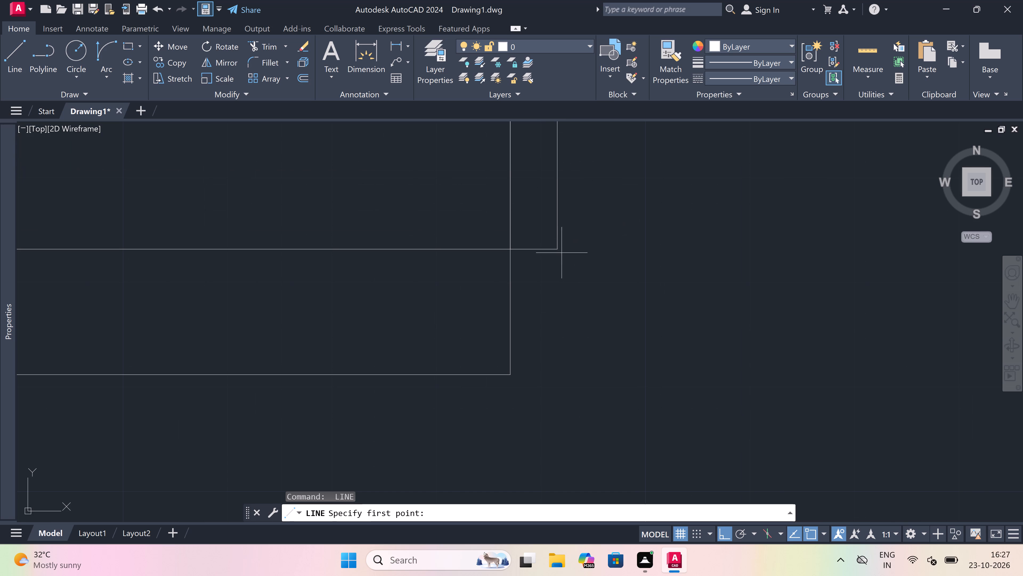
click(559, 249)
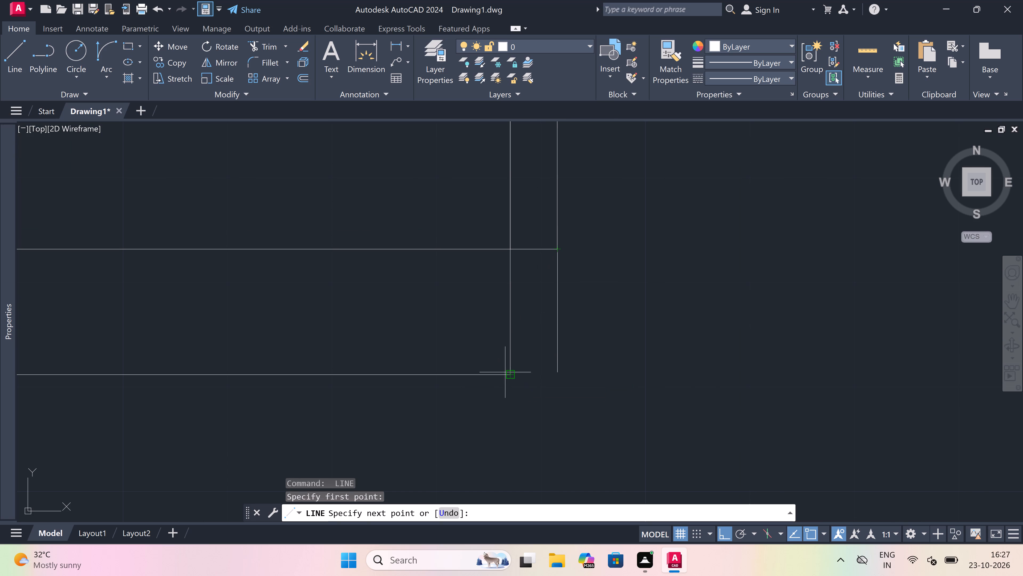
drag(557, 371, 555, 373)
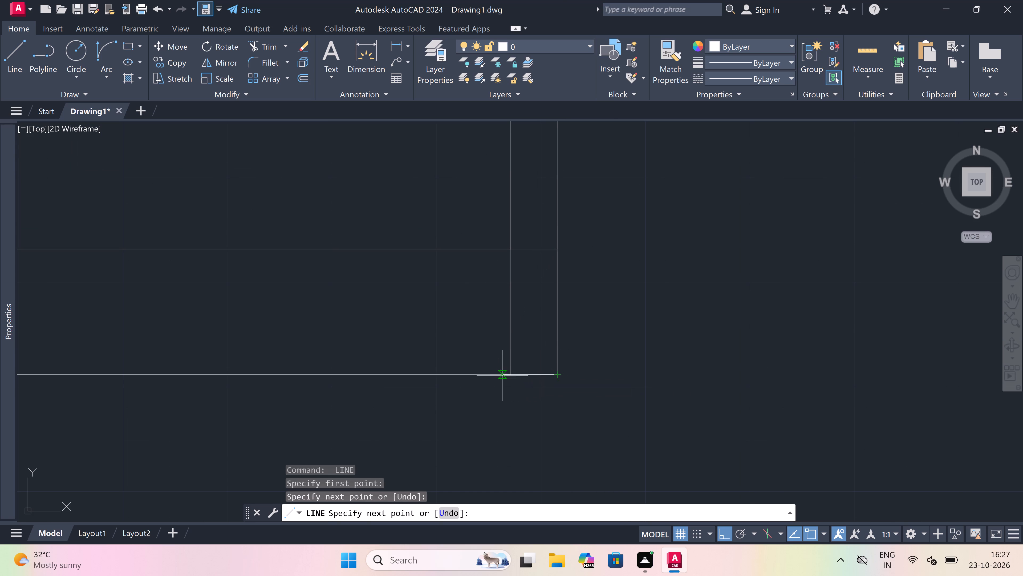
click(512, 373)
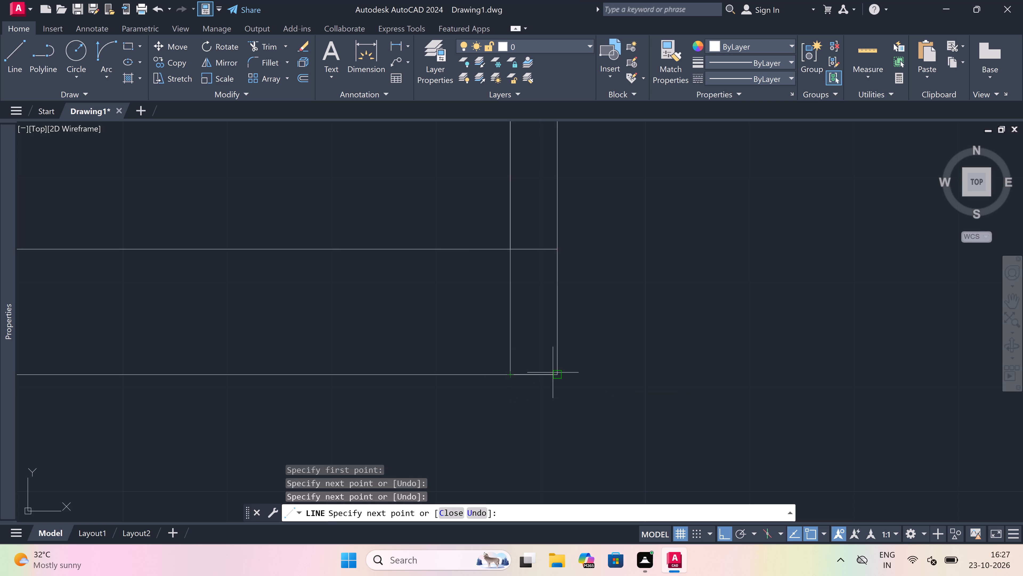
key(Escape)
Extend the far-right bottom projection's left wall lines and both side walls of the third projection to the new base line.
scroll(577, 373, down, 5)
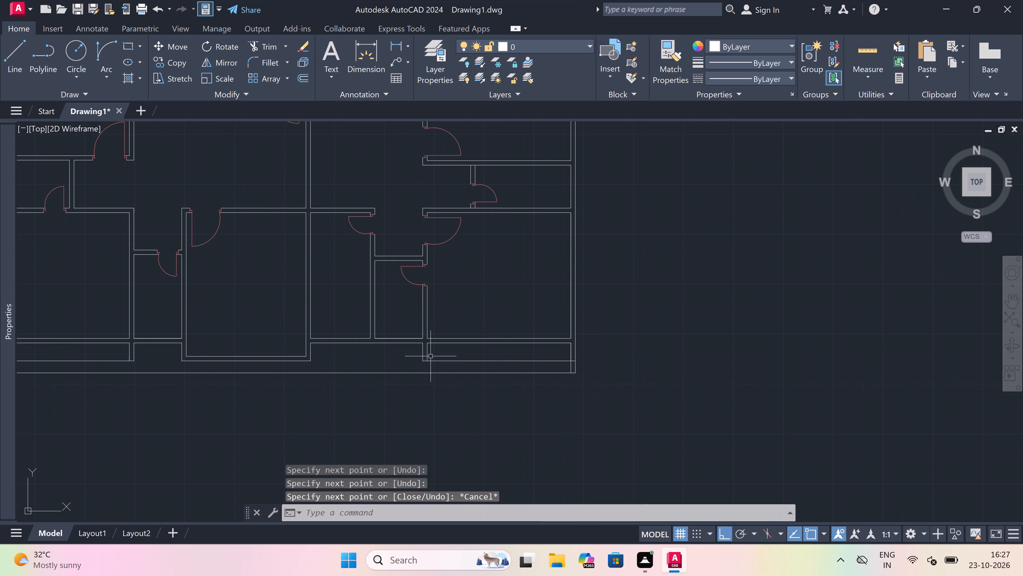
key(e)
key(x)
key(space)
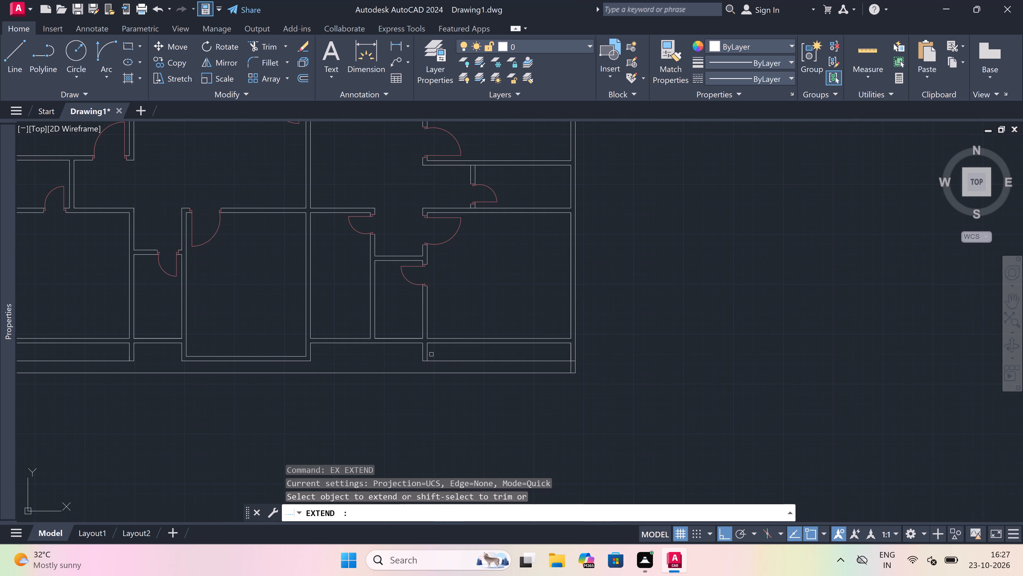
click(435, 352)
click(370, 356)
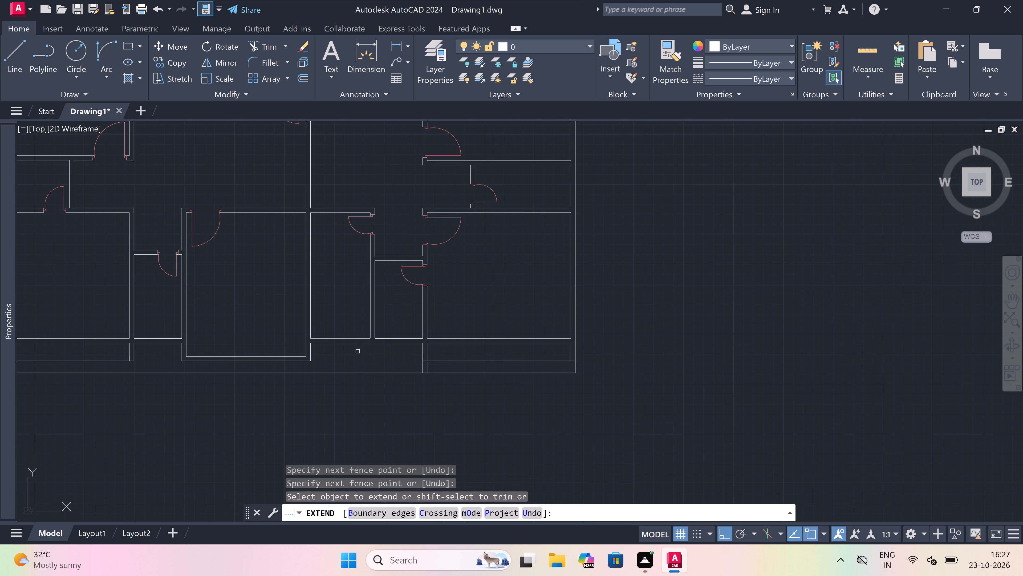
click(358, 351)
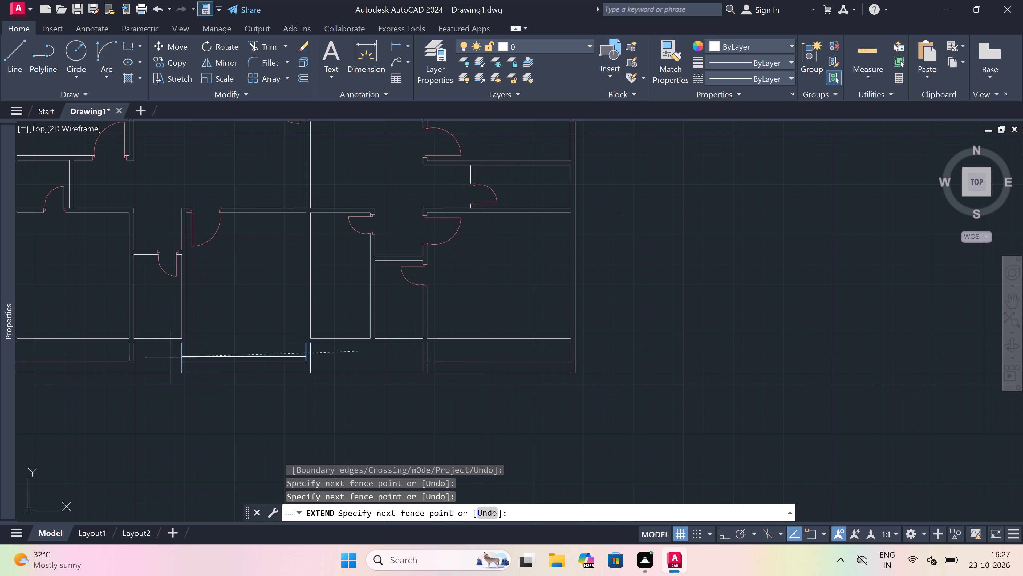
click(171, 353)
drag(172, 353, 216, 353)
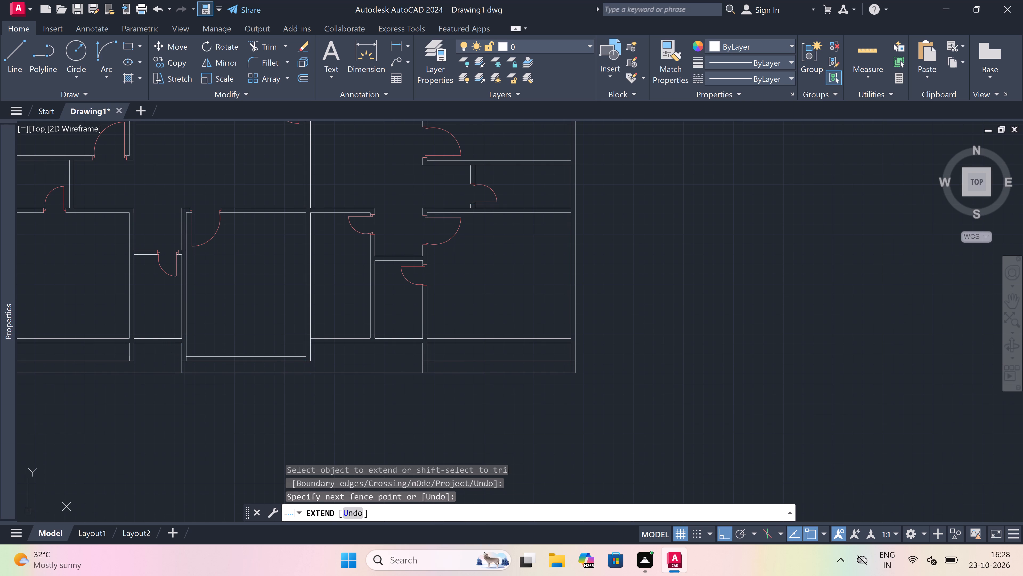
click(346, 357)
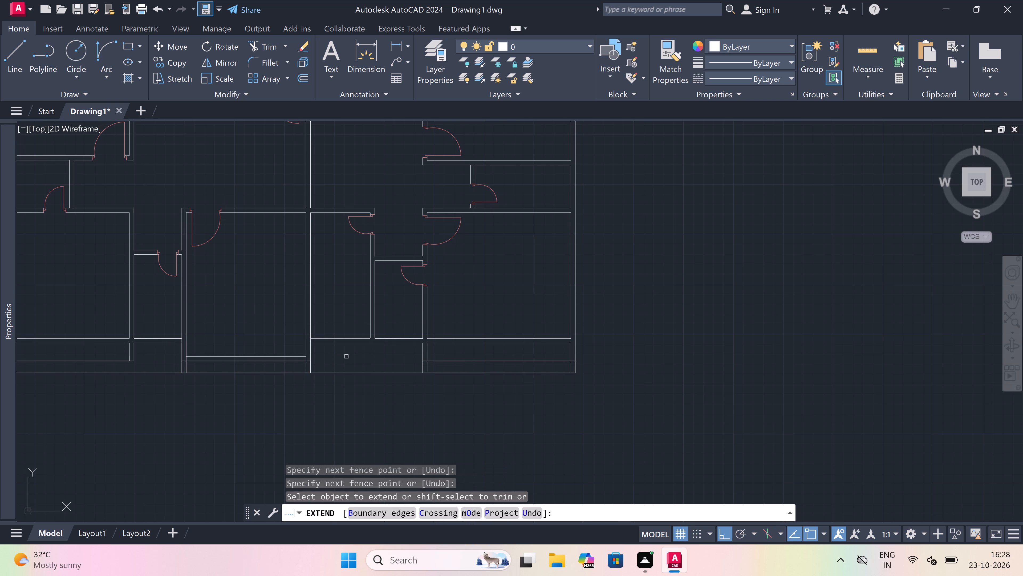
Extend the side wall lines of the second and far-left bottom projections down to the new base line.
scroll(584, 379, down, 4)
scroll(489, 380, up, 1)
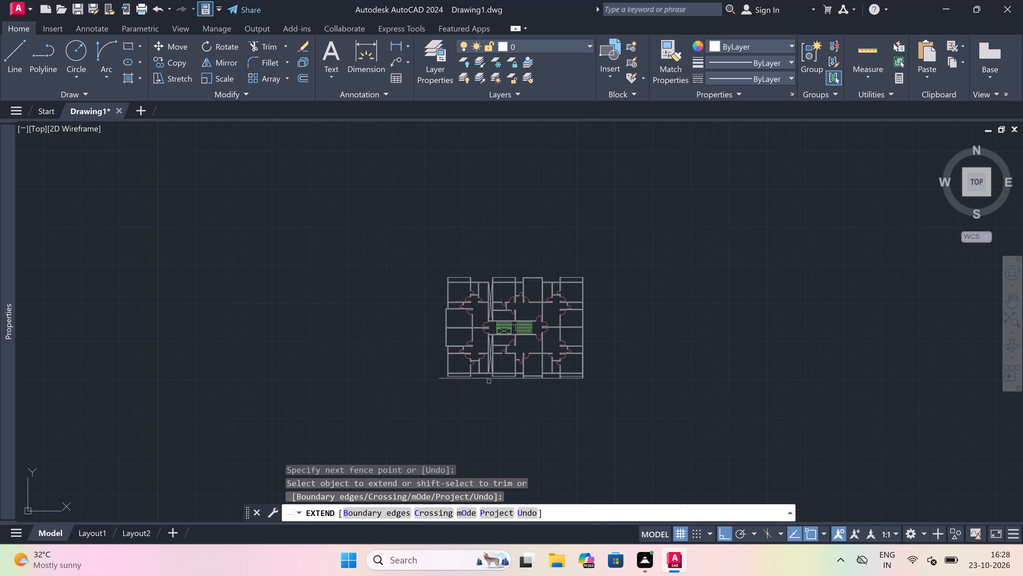
scroll(522, 375, up, 4)
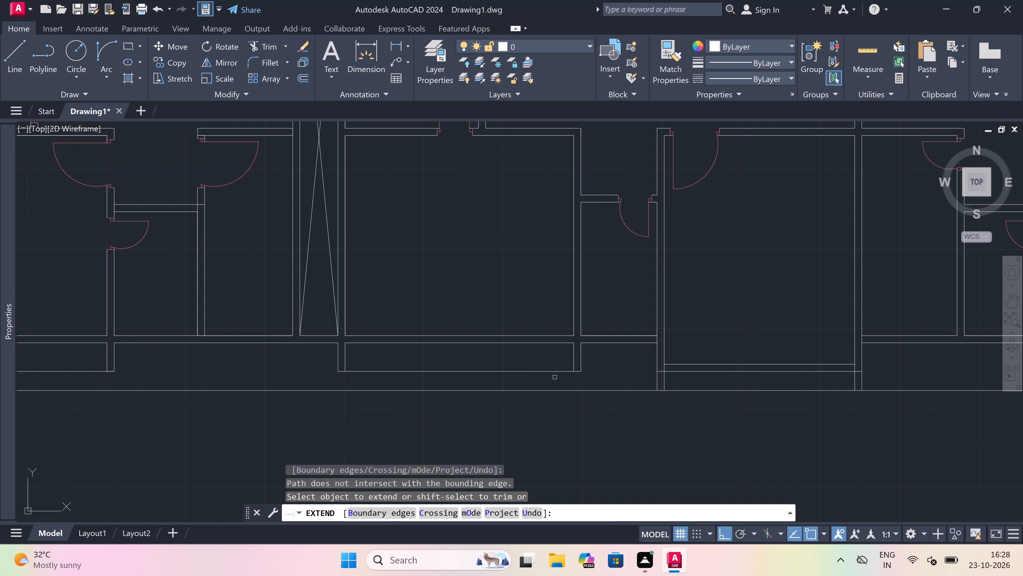
drag(595, 364, 587, 365)
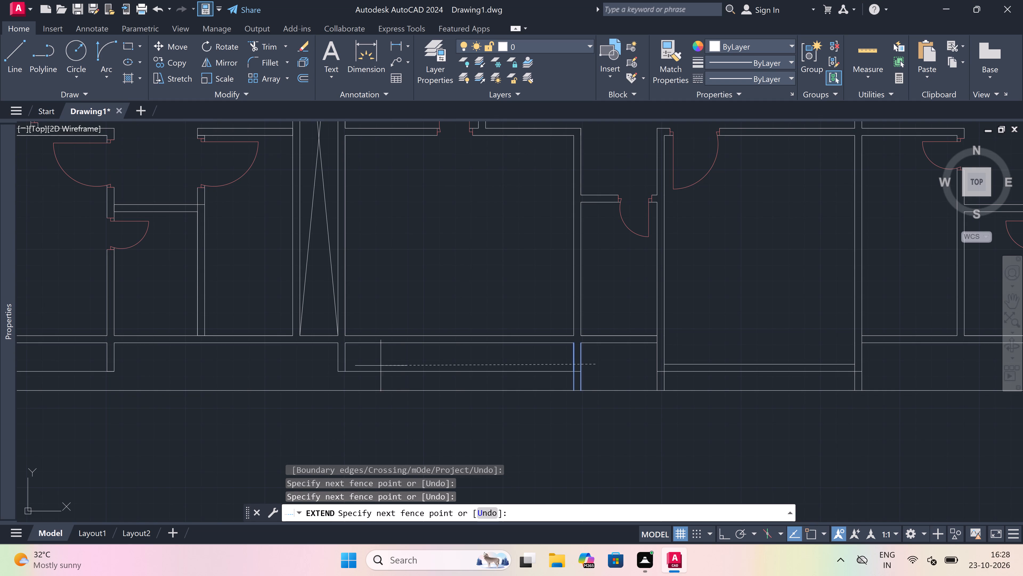
click(325, 364)
scroll(466, 371, down, 4)
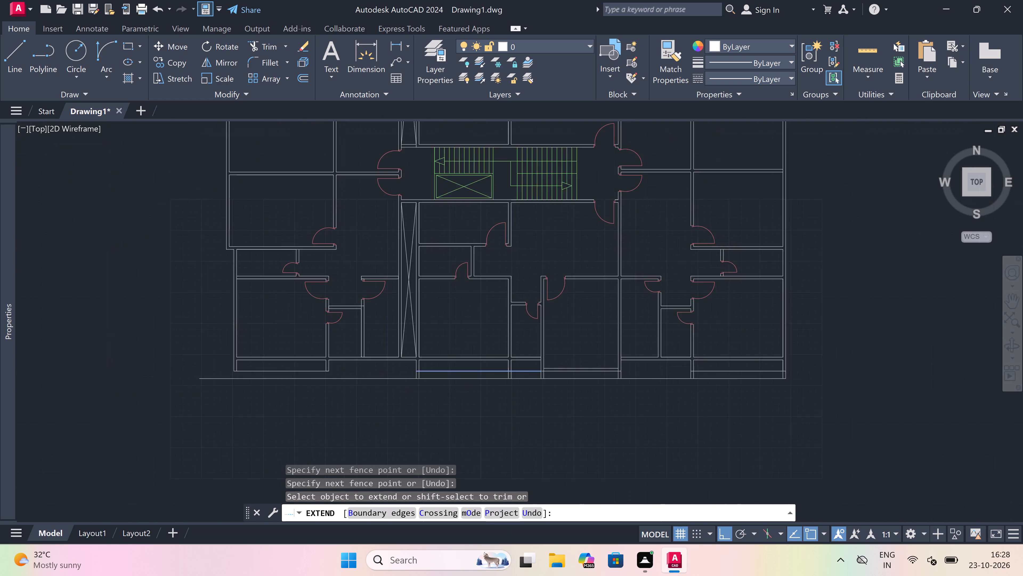
scroll(358, 374, up, 3)
scroll(591, 362, up, 1)
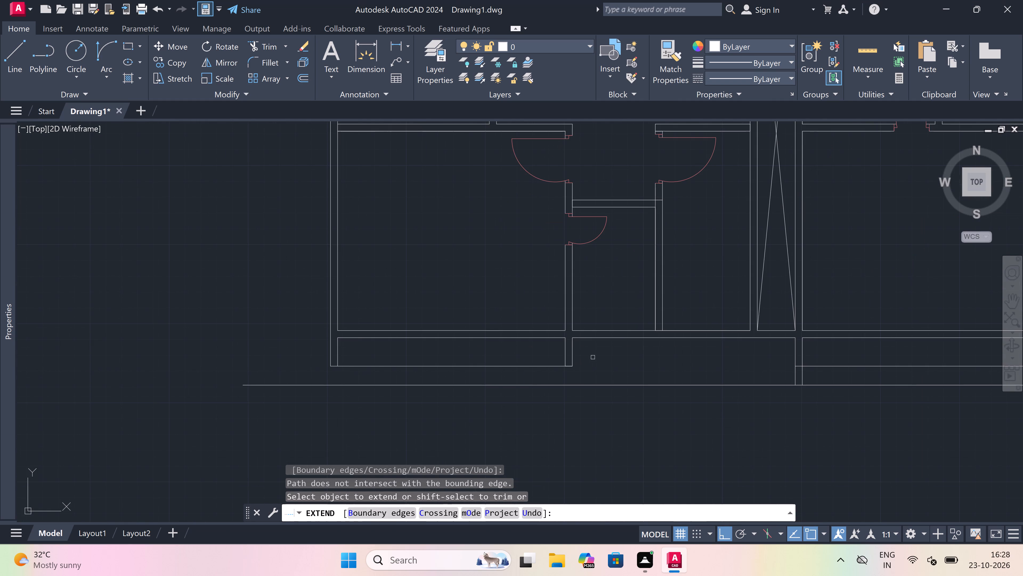
drag(593, 356, 580, 357)
drag(304, 354, 318, 354)
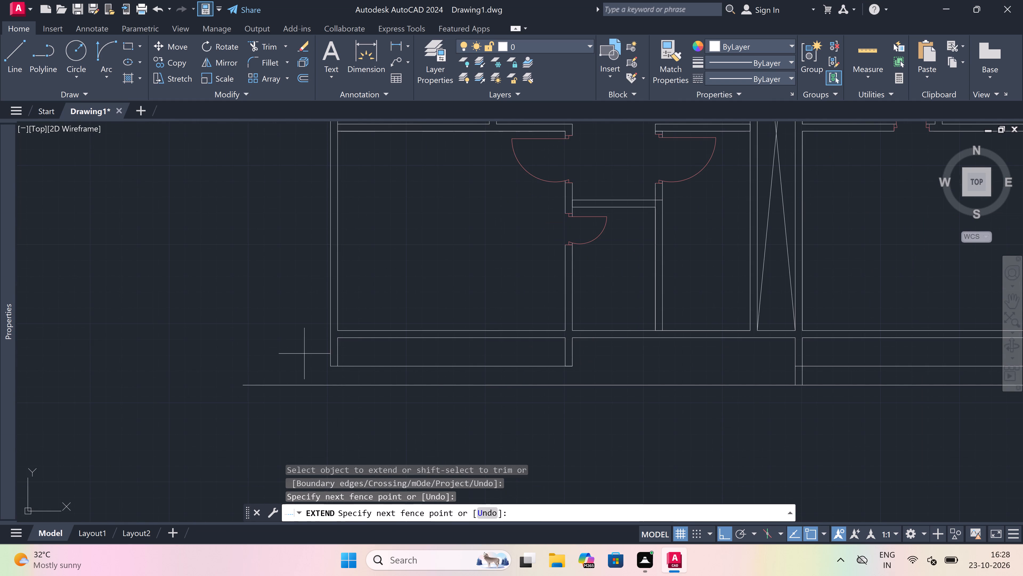
click(590, 353)
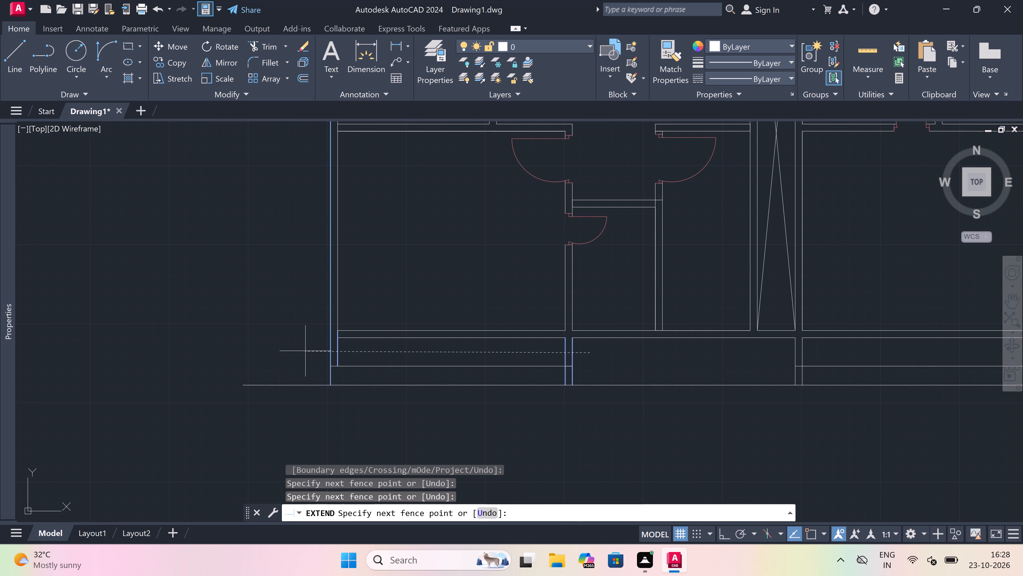
click(318, 356)
key(Escape)
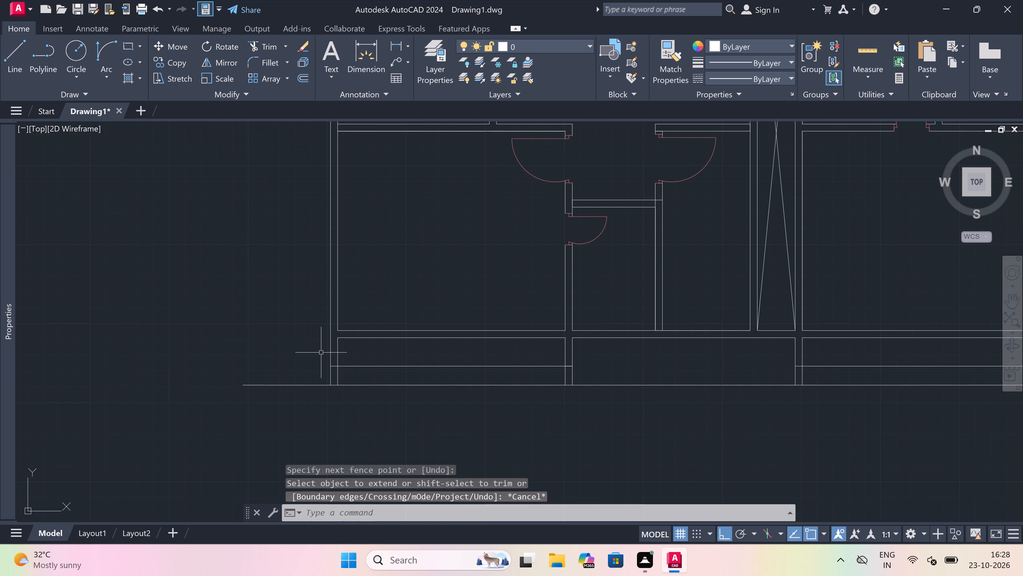
Erase the old horizontal bottom line of the far-left bottom projection.
drag(488, 361, 486, 362)
click(425, 371)
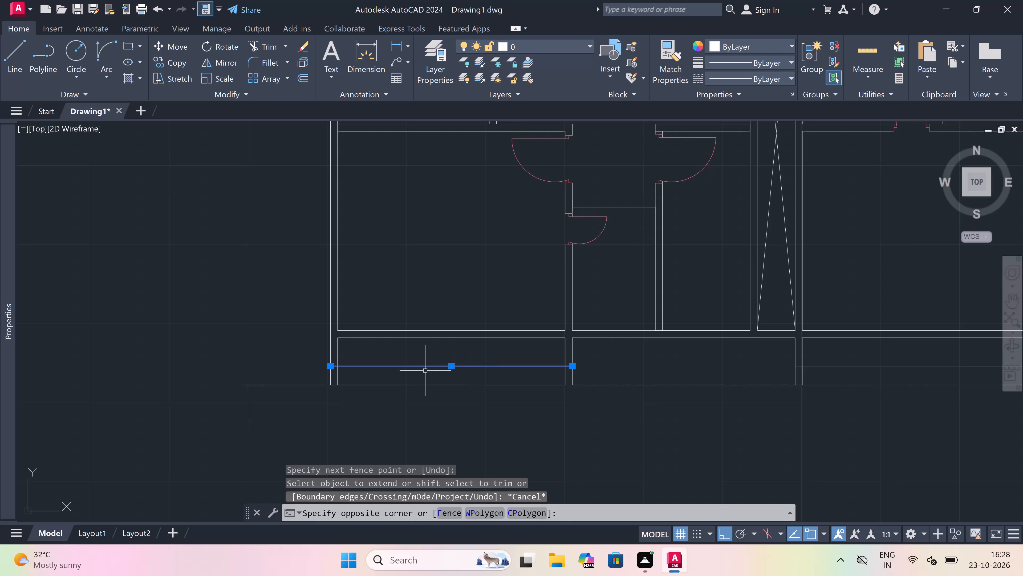
key(Delete)
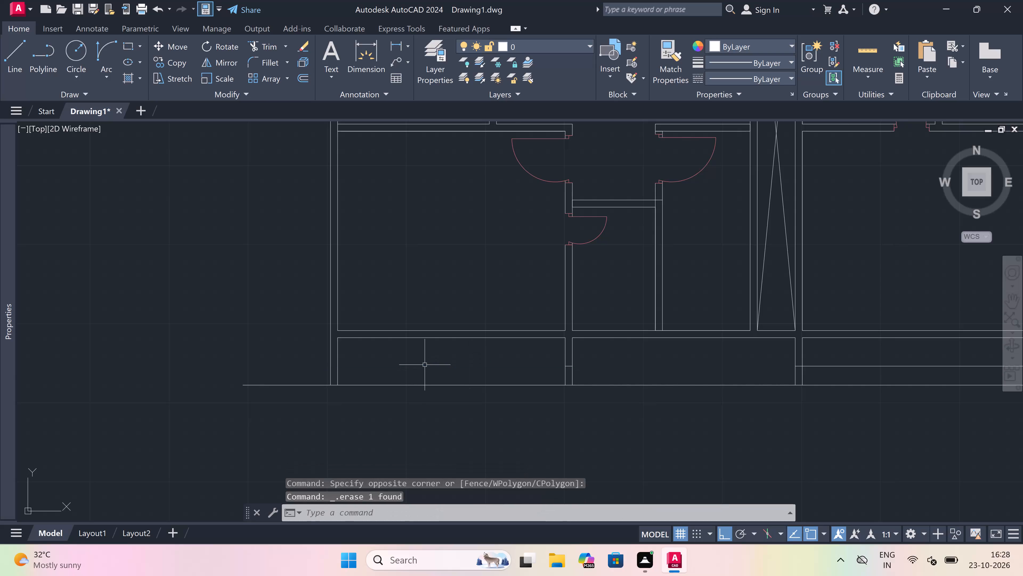
Trim the old bottom-line stub in the far-left projection's right wall and the base line between the first and second projections.
text(tr)
key(space)
scroll(551, 369, up, 1)
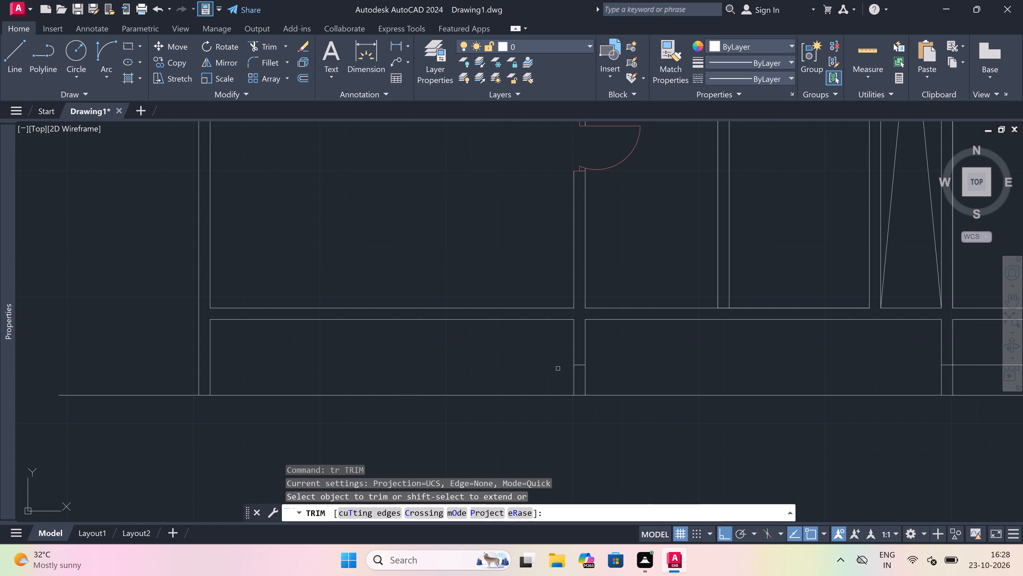
scroll(588, 373, up, 3)
drag(559, 369, 560, 354)
click(559, 319)
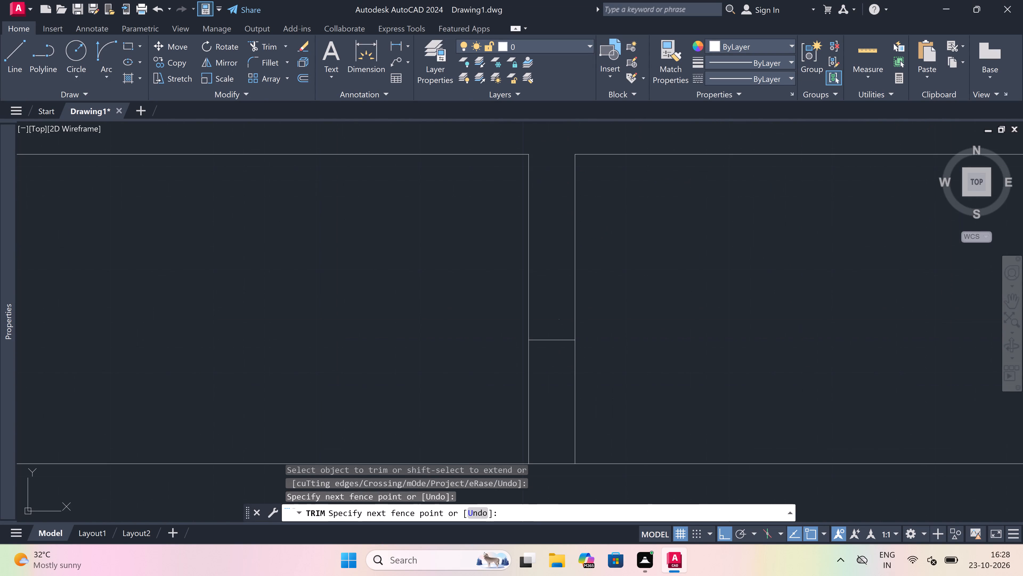
click(549, 375)
scroll(549, 375, down, 6)
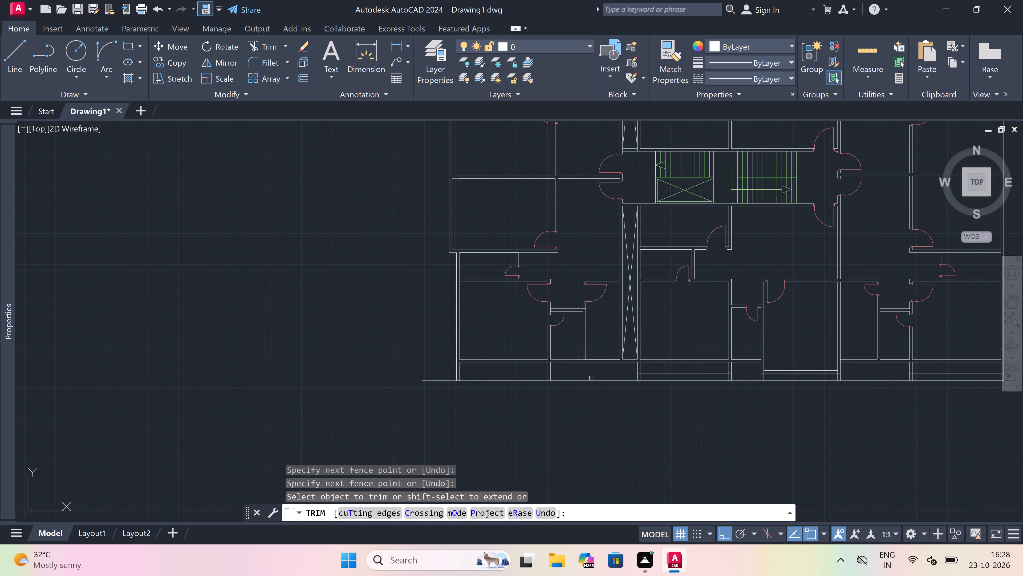
click(591, 377)
click(589, 395)
Trim the second bottom projection's old horizontal line across its interior and out of both side walls.
scroll(589, 392, down, 2)
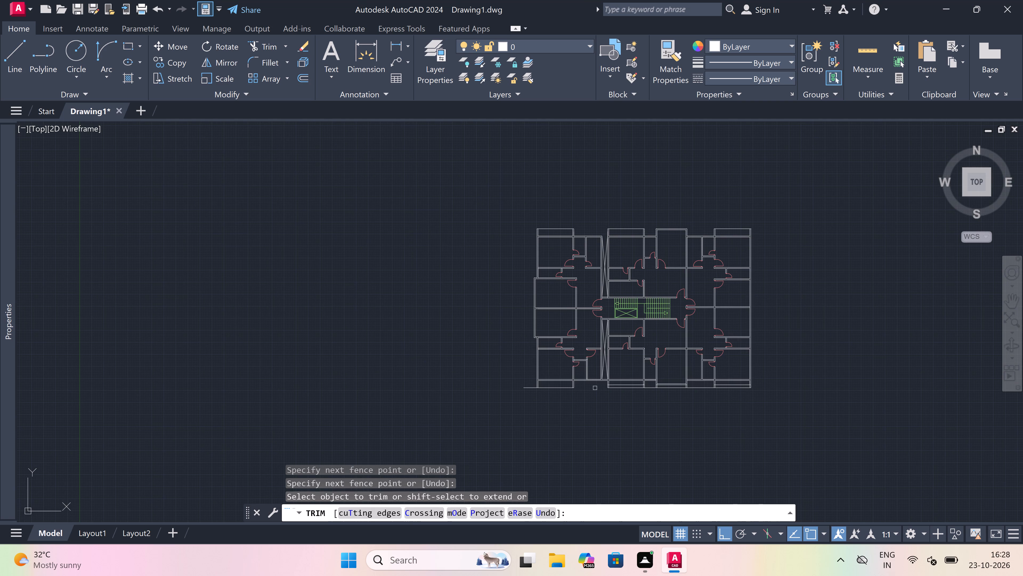
scroll(646, 385, up, 7)
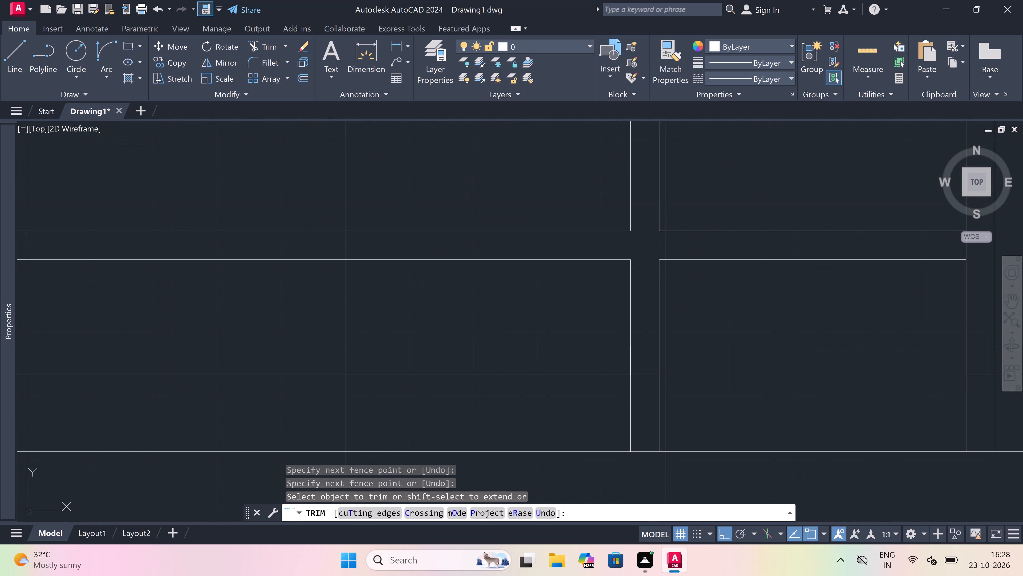
drag(639, 389, 640, 382)
click(643, 351)
scroll(537, 345, down, 4)
click(537, 344)
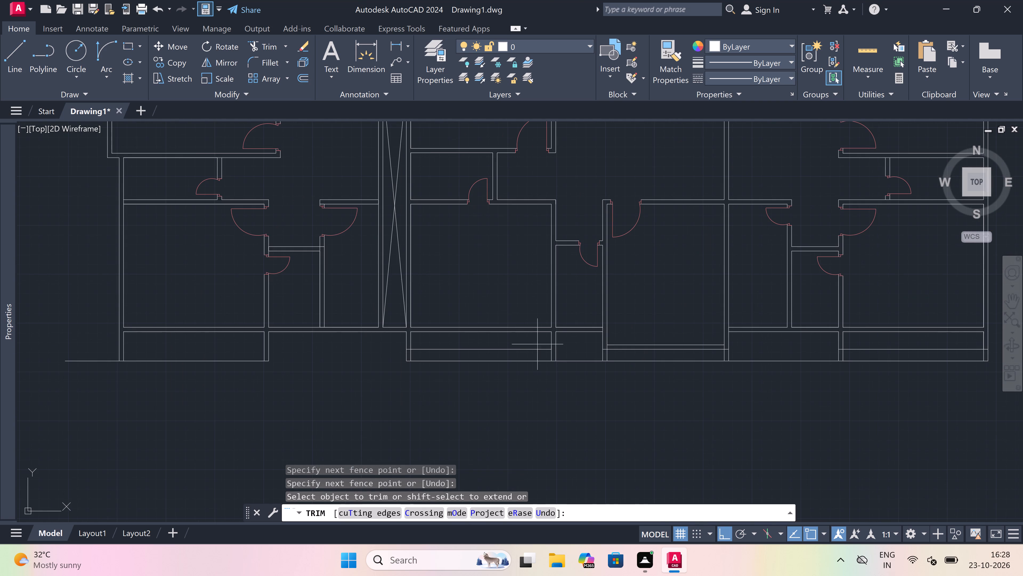
scroll(495, 358, up, 2)
click(495, 357)
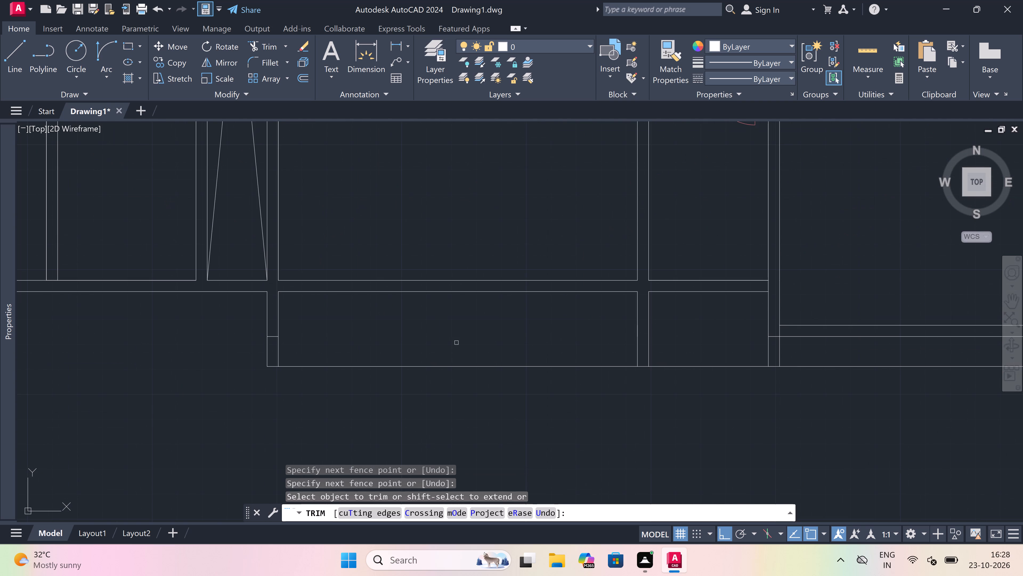
scroll(273, 333, up, 2)
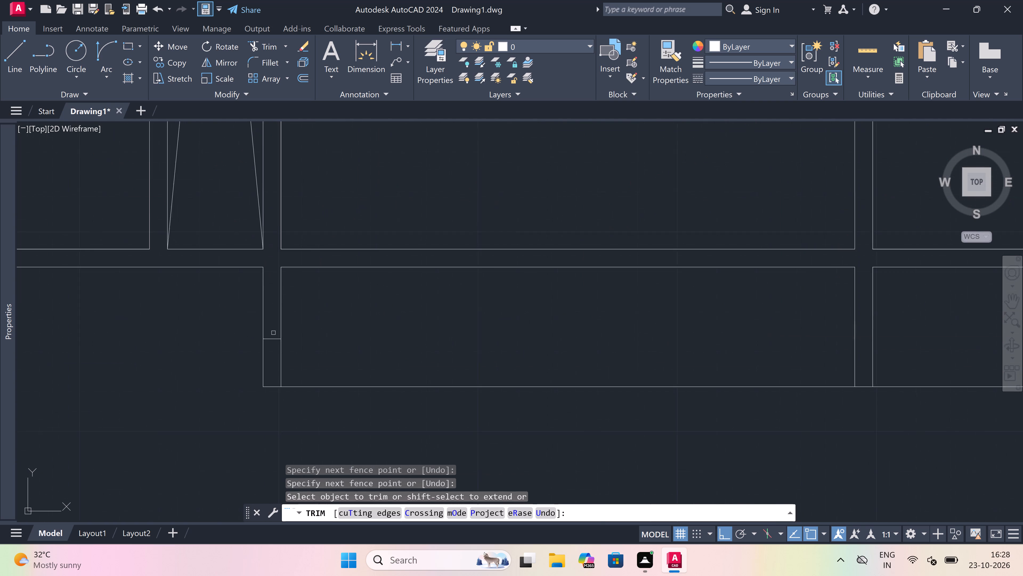
click(274, 331)
click(272, 371)
Trim the base line across the gap between the second and third bottom projections.
scroll(274, 366, down, 4)
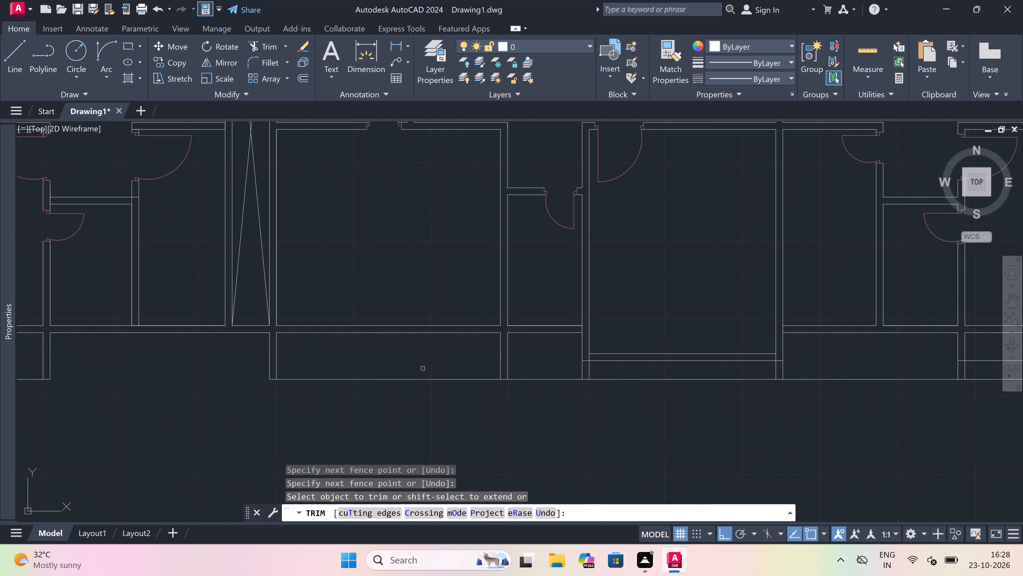
drag(538, 373, 538, 375)
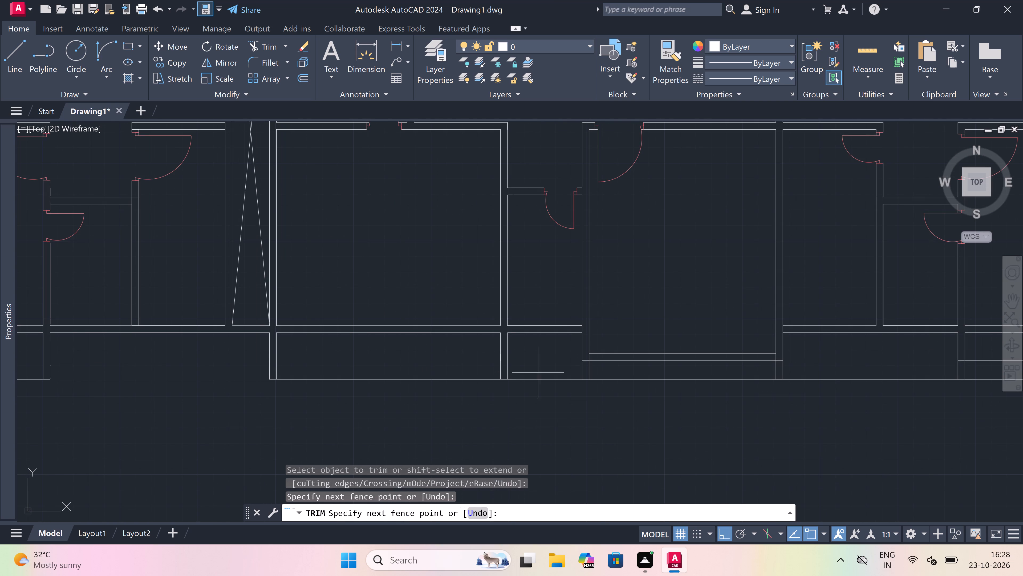
drag(541, 408, 542, 406)
Trim the third projection's old horizontal lines and side-wall stubs, plus the left wall's line across its junction with the horizontal wall.
scroll(542, 395, down, 2)
scroll(607, 383, up, 2)
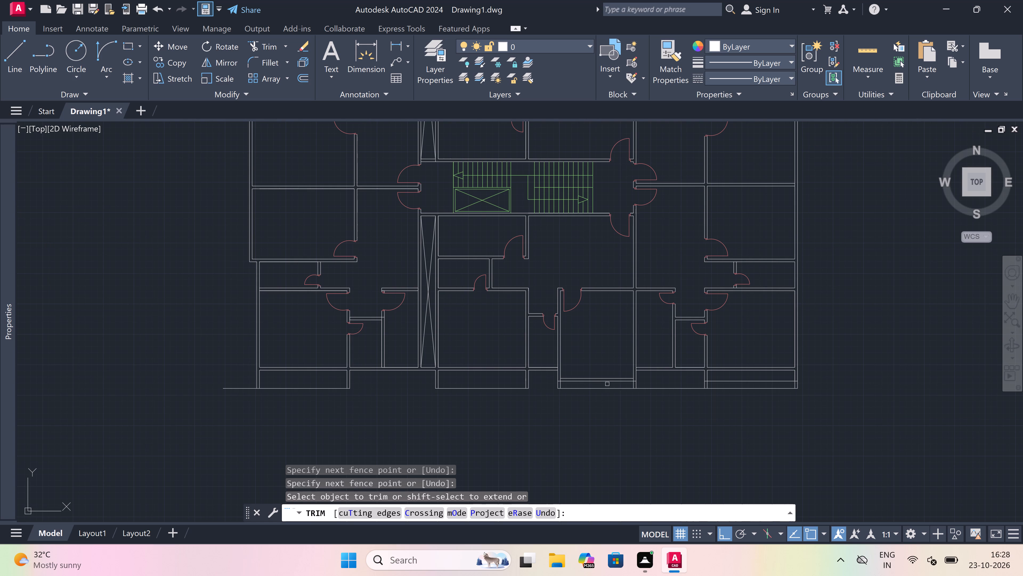
scroll(607, 383, up, 1)
drag(607, 382, 607, 379)
click(581, 312)
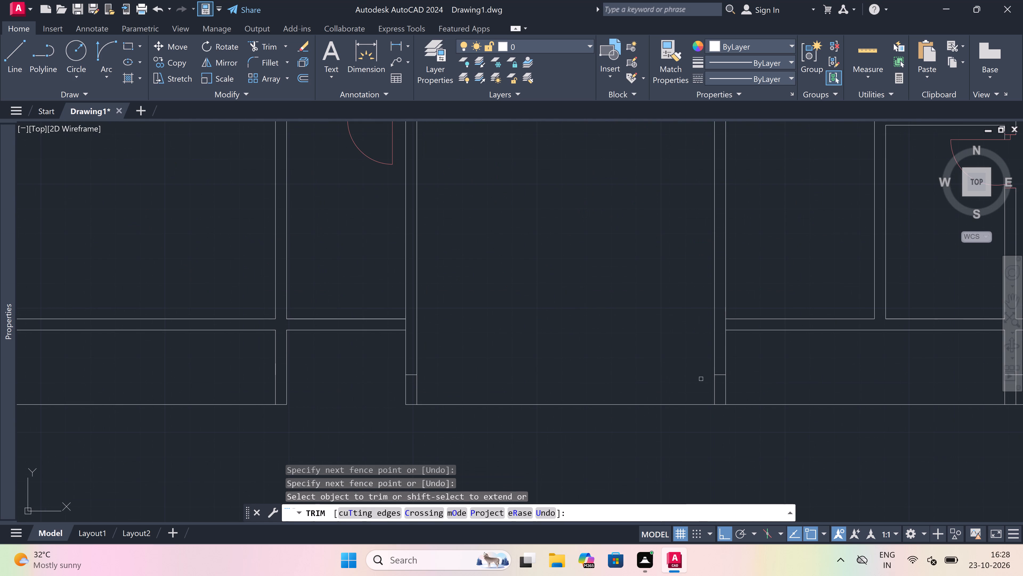
click(718, 371)
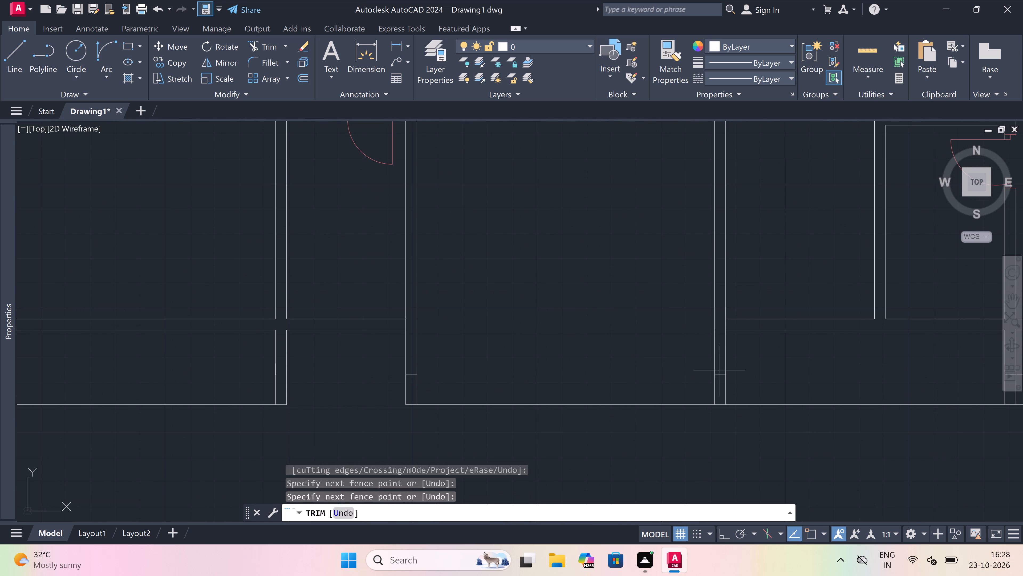
click(722, 389)
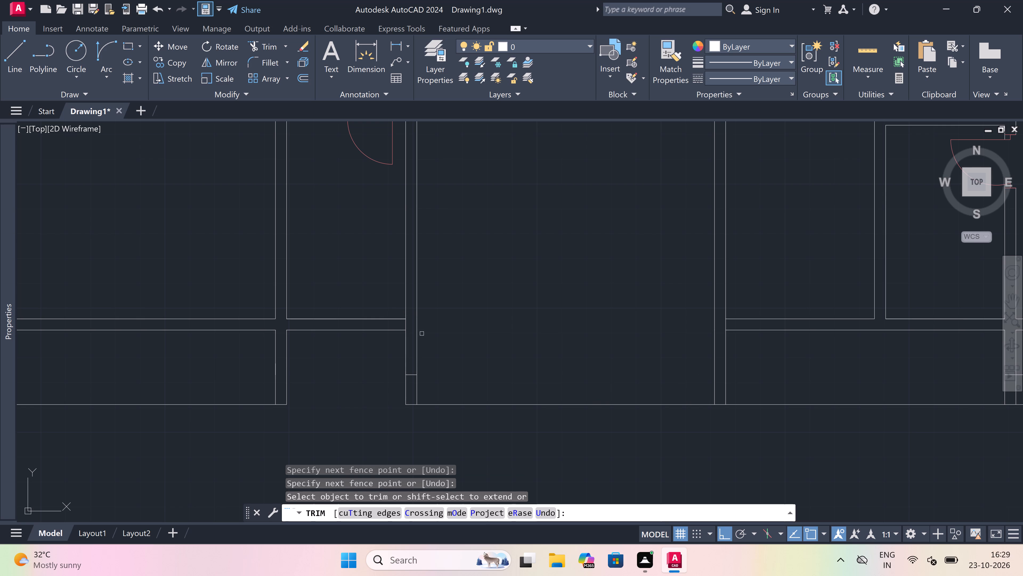
click(407, 325)
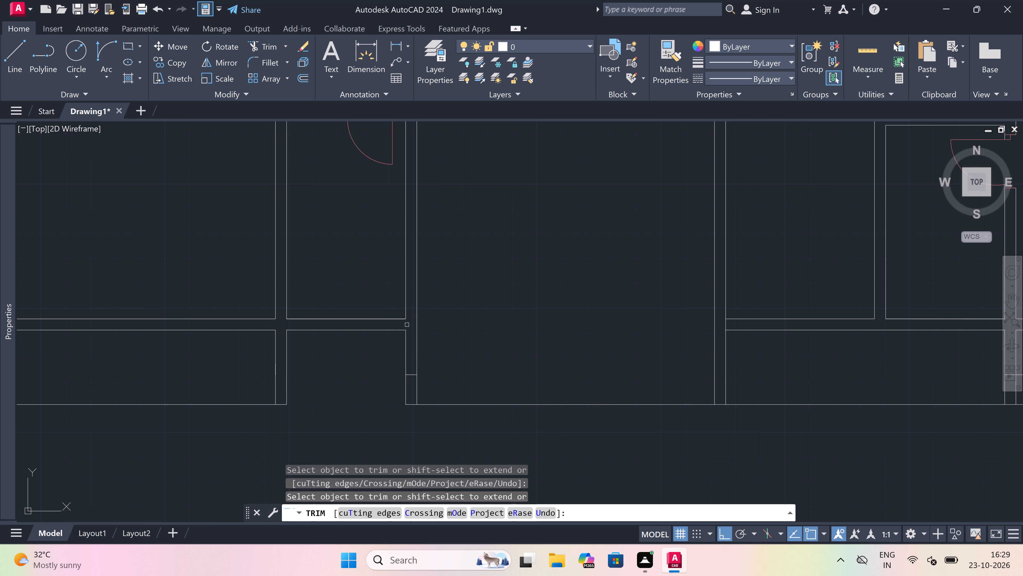
click(410, 375)
Trim the line piece closing the junction between the third projection's right wall and the adjoining horizontal wall.
scroll(410, 369, down, 2)
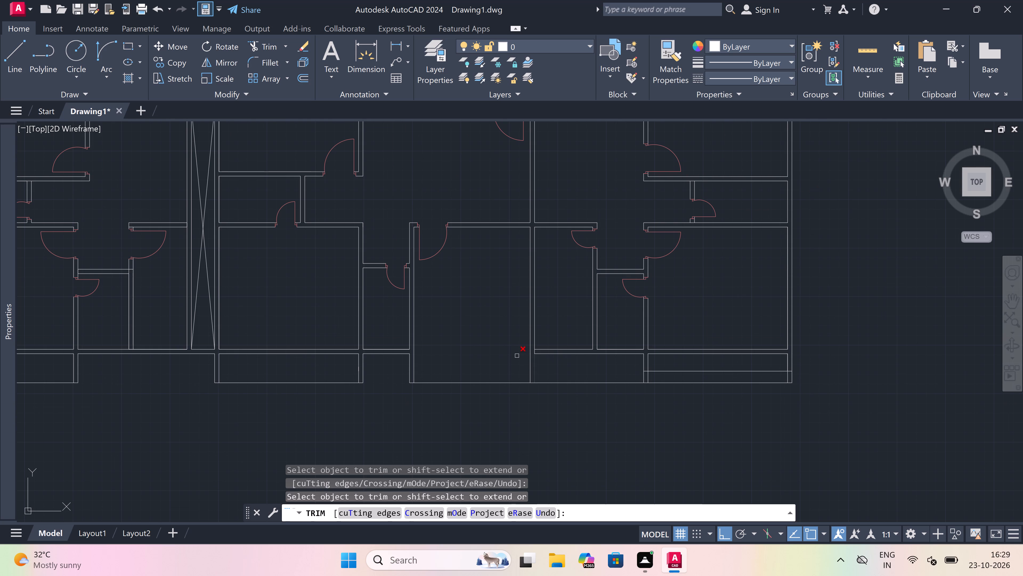
scroll(523, 346, up, 3)
scroll(577, 359, up, 1)
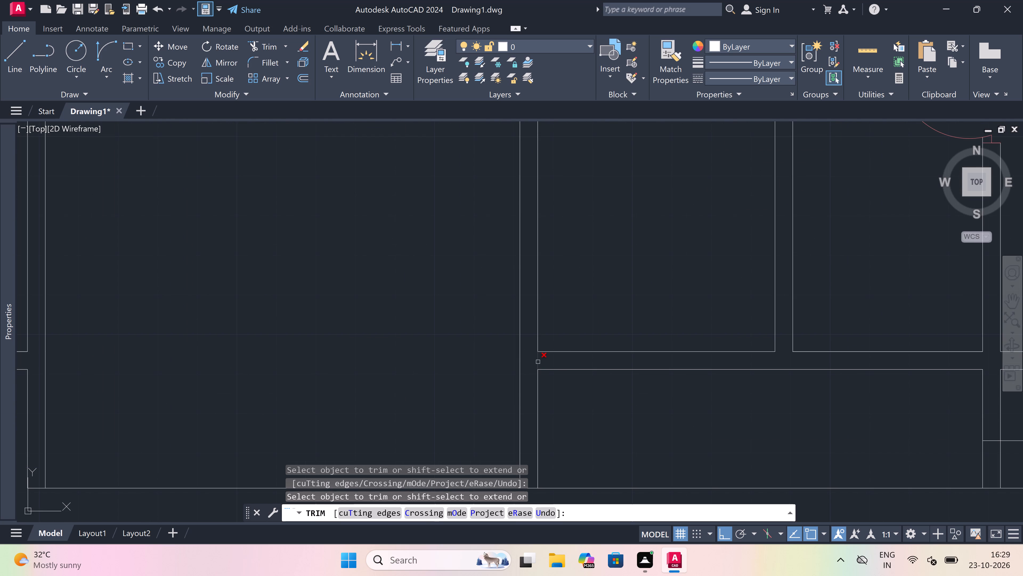
click(538, 361)
scroll(538, 361, down, 3)
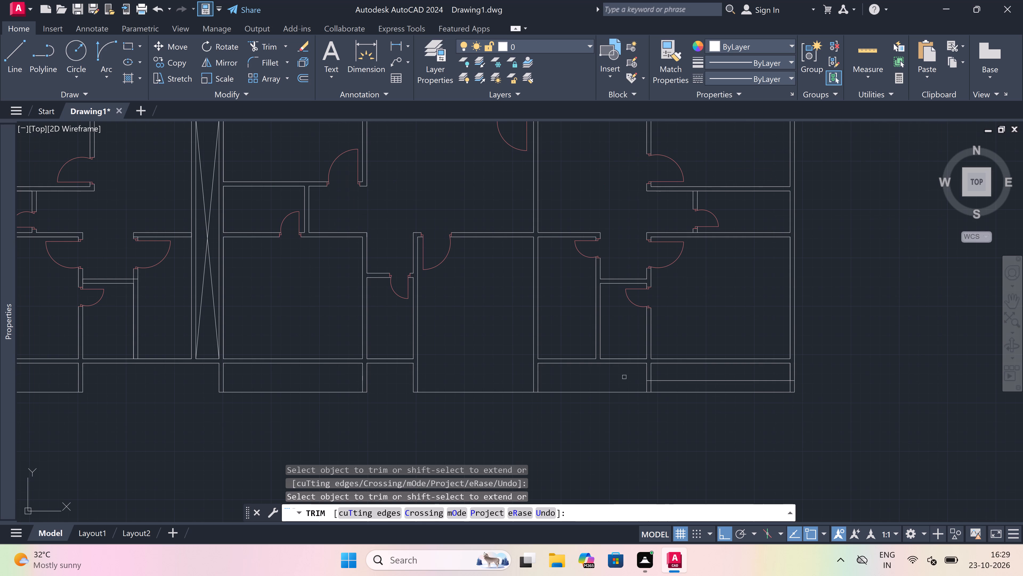
Erase the old horizontal bottom line of the far-right bottom projection.
scroll(703, 382, up, 2)
key(Escape)
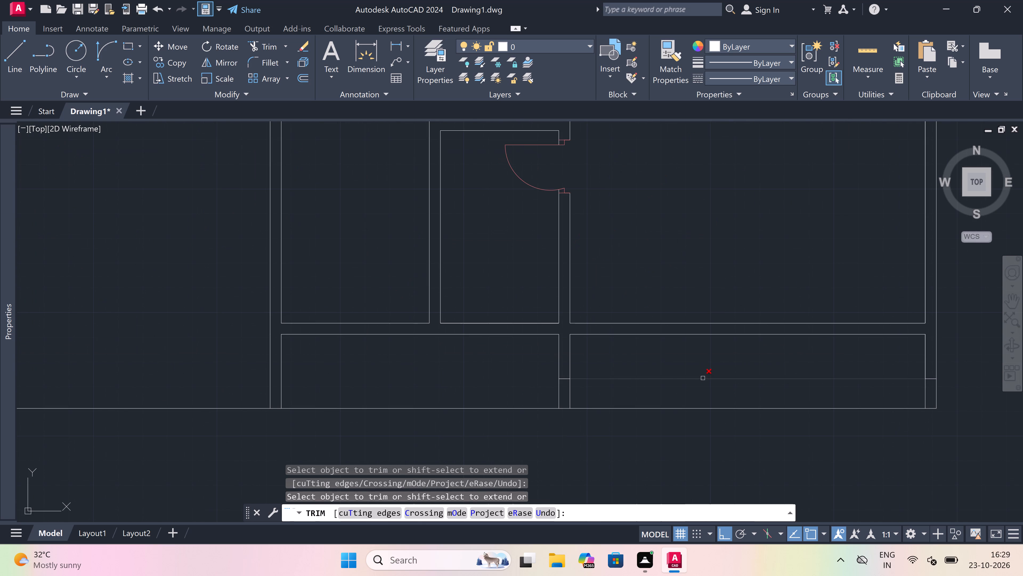
drag(705, 370, 701, 373)
click(659, 382)
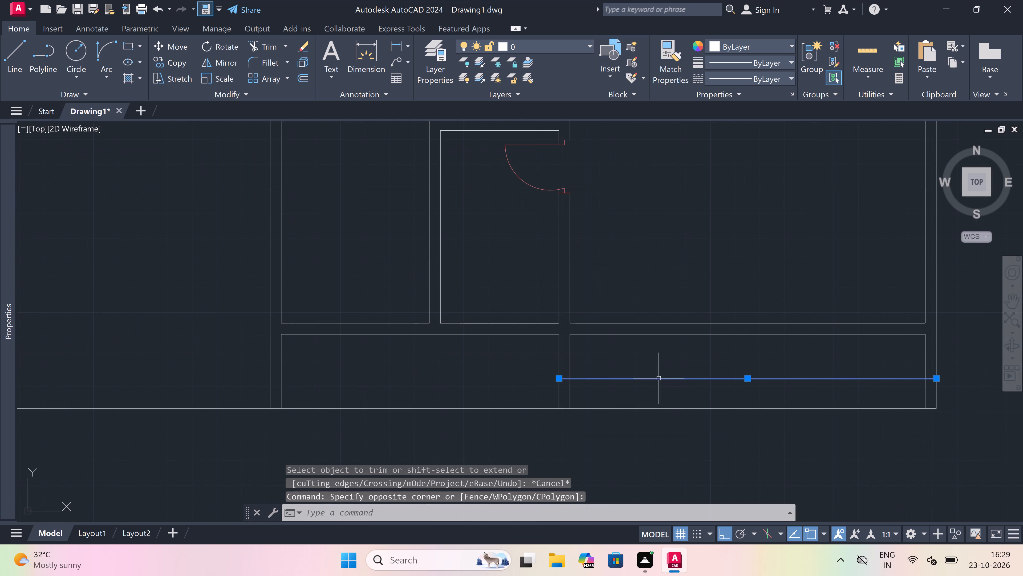
key(Delete)
Trim the base line's overhang beyond the far-left bottom projection's outer wall.
scroll(658, 376, down, 3)
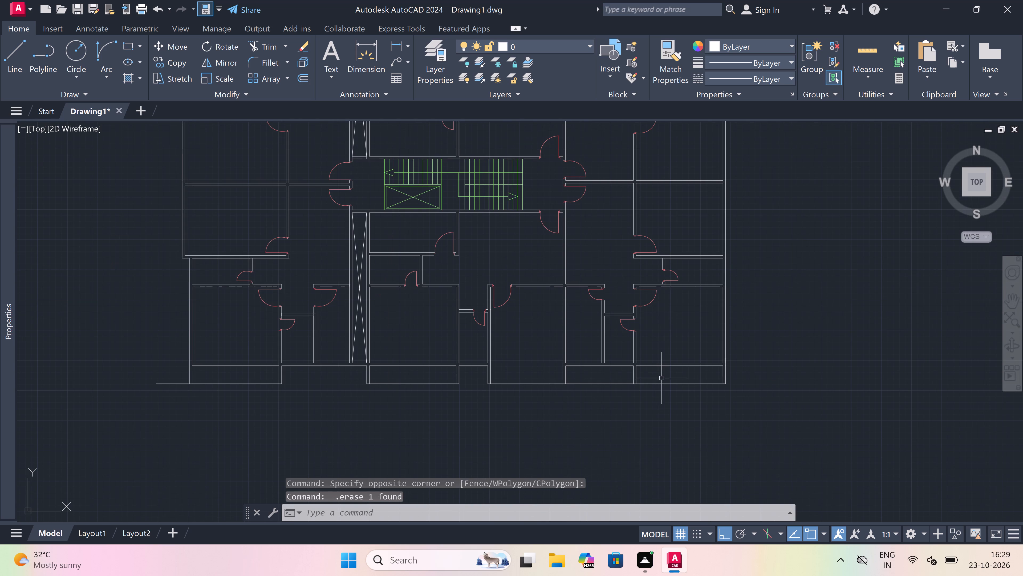
key(t)
key(r)
key(space)
click(197, 367)
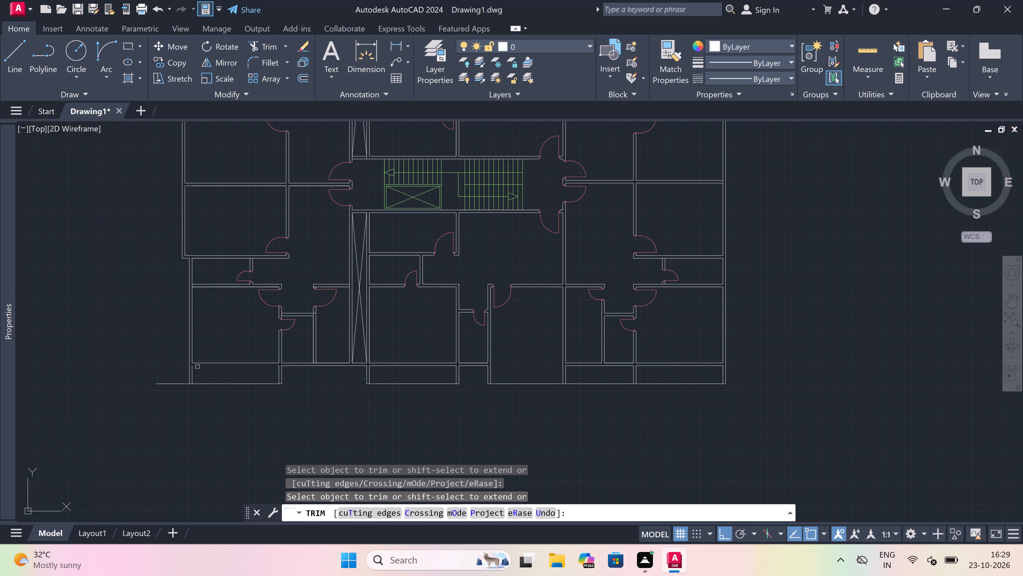
key(ctrl+z)
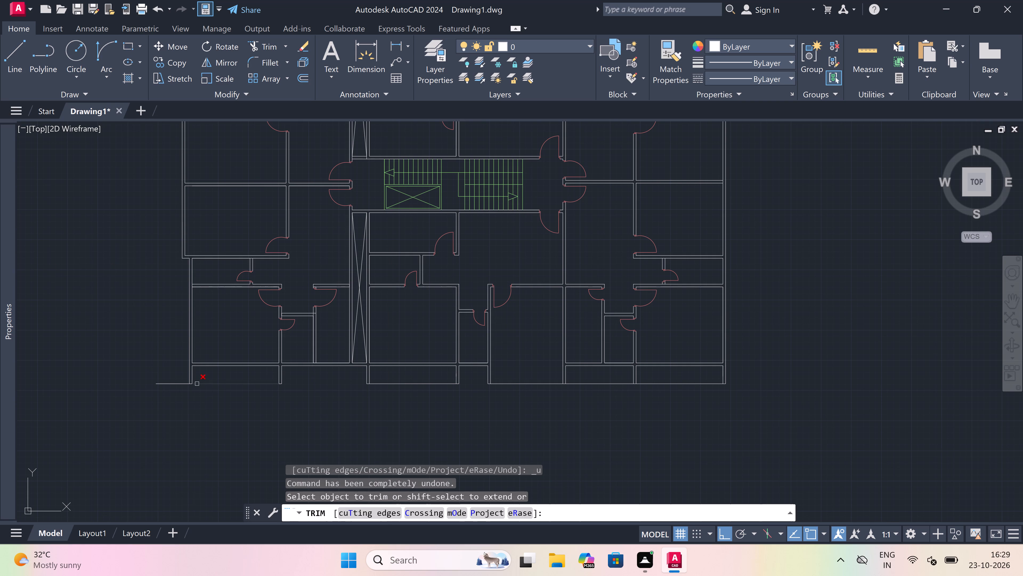
drag(175, 372, 181, 384)
click(184, 405)
key(Escape)
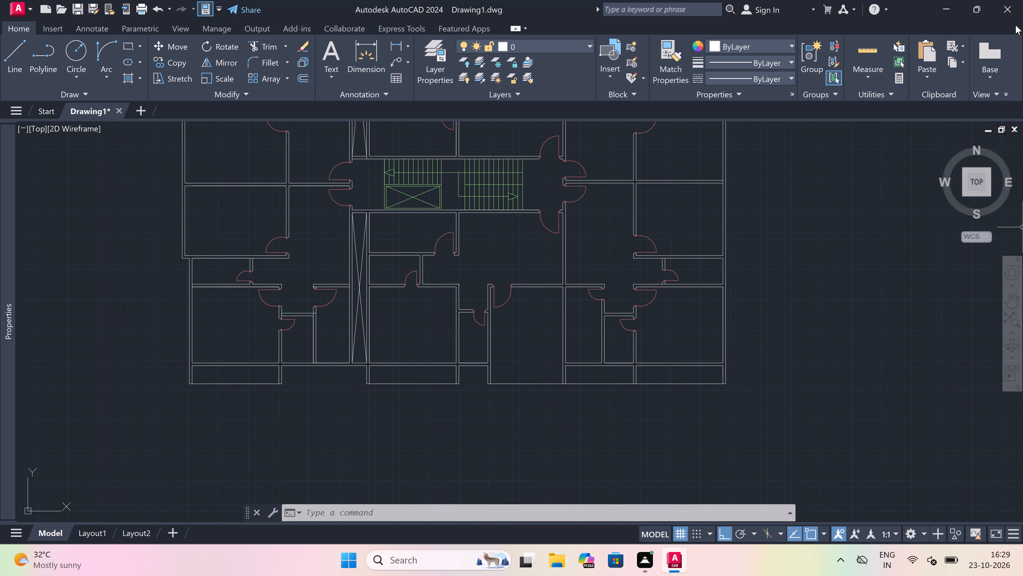
Draw a line 4.5" up from the third projection's inner bottom-left corner and across to its right inner wall line.
text(l)
key(space)
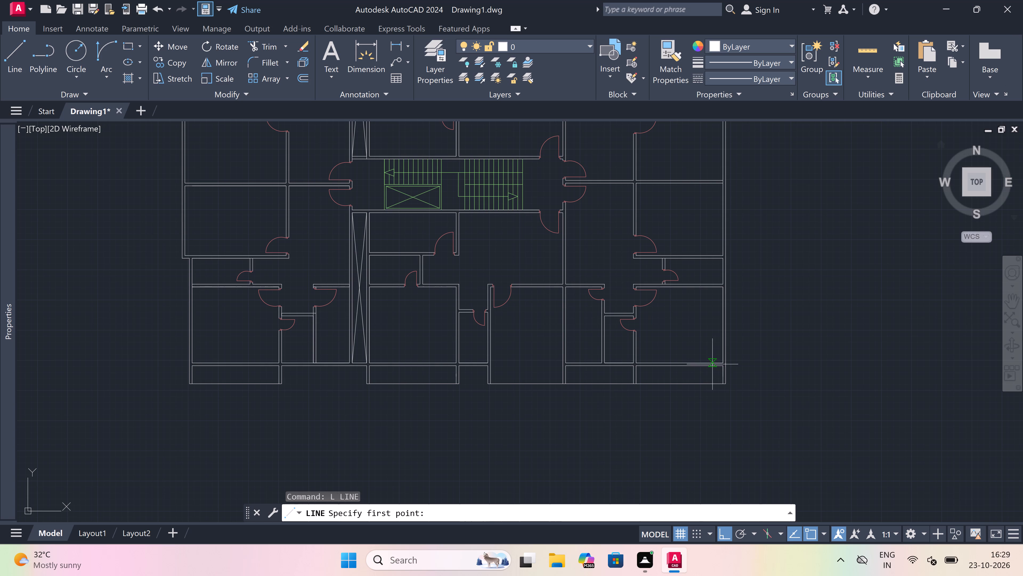
scroll(730, 371, up, 1)
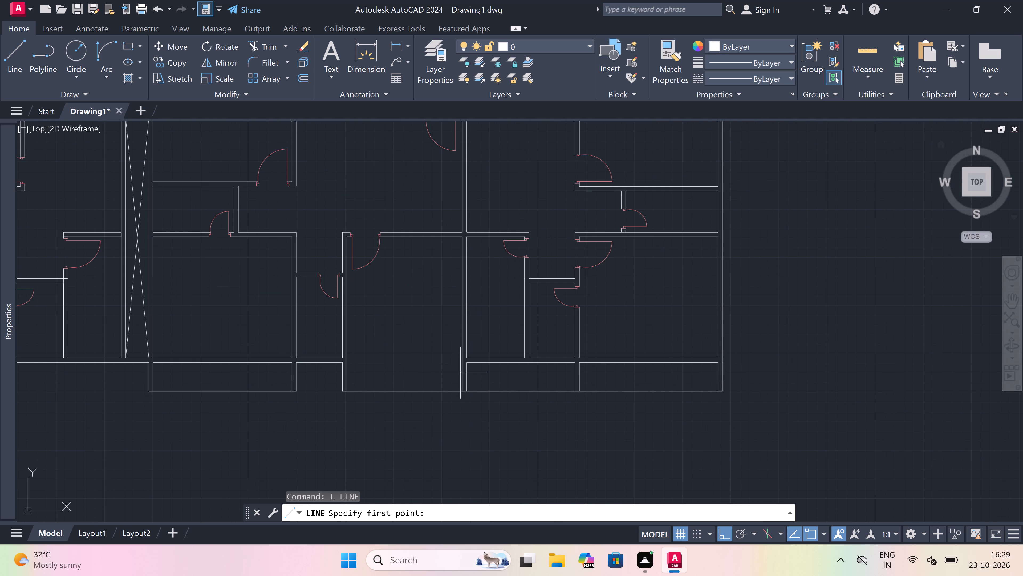
scroll(358, 382, up, 2)
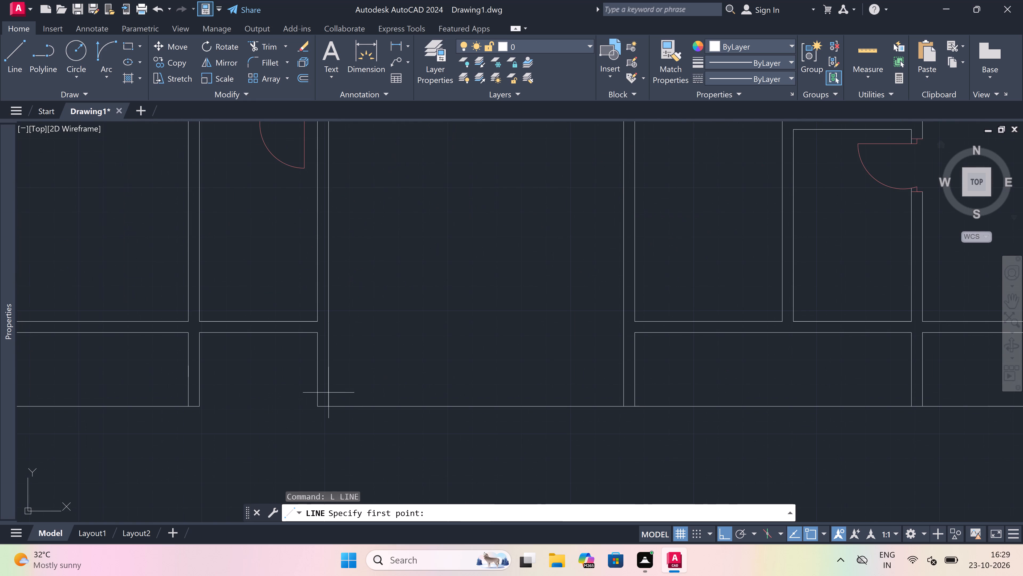
scroll(327, 399, up, 2)
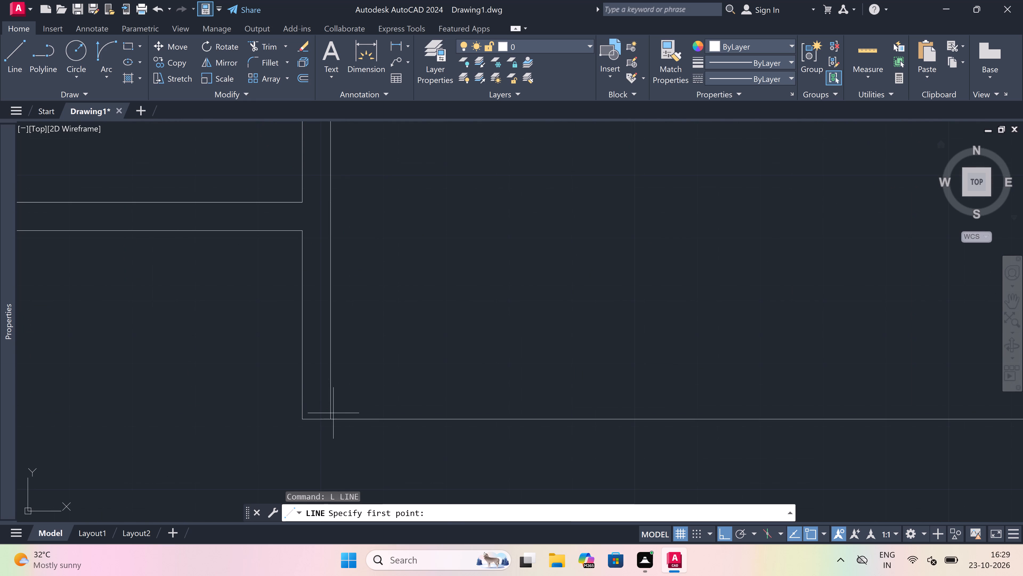
drag(334, 416, 334, 383)
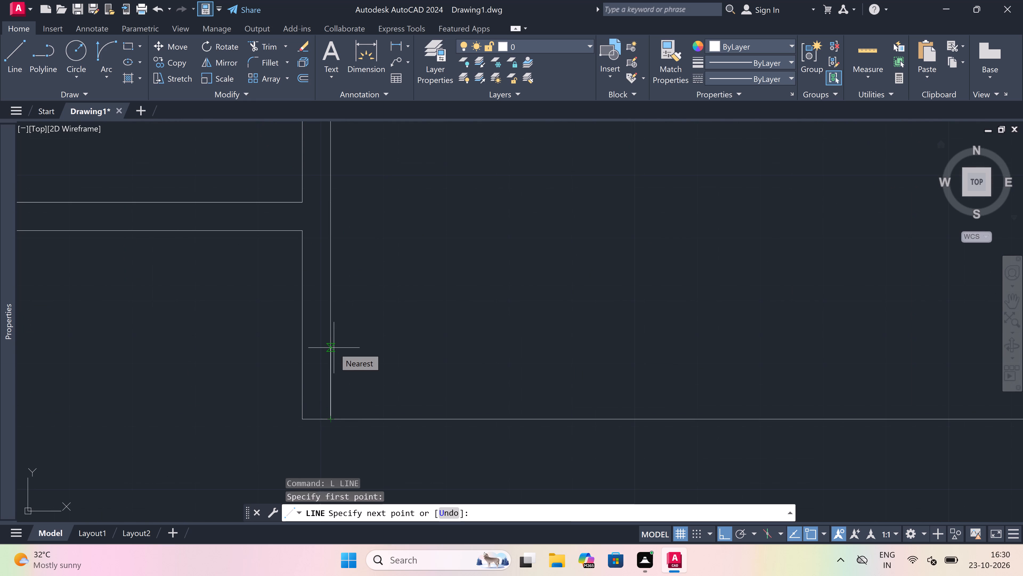
text(4.5")
key(space)
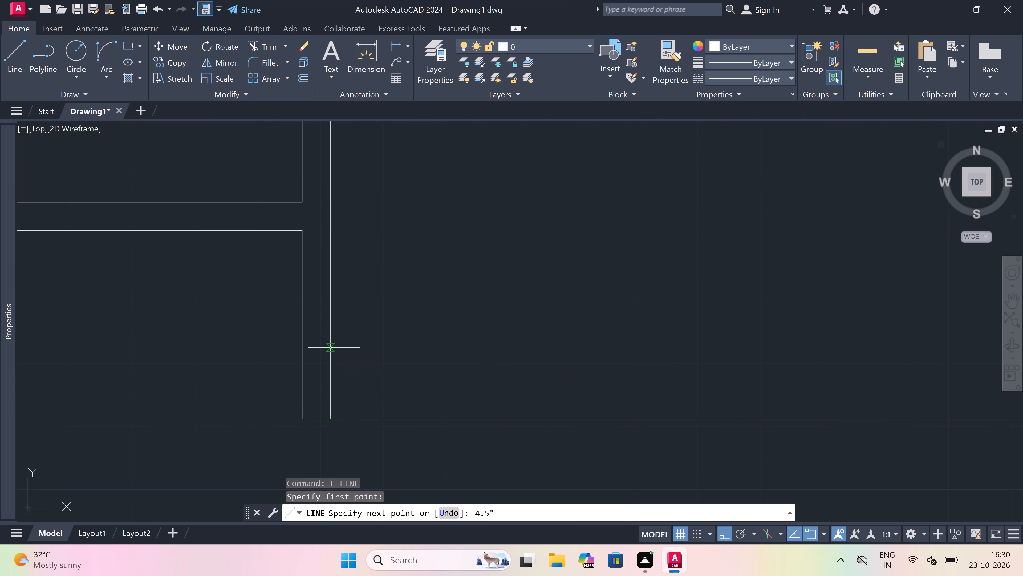
scroll(334, 348, down, 2)
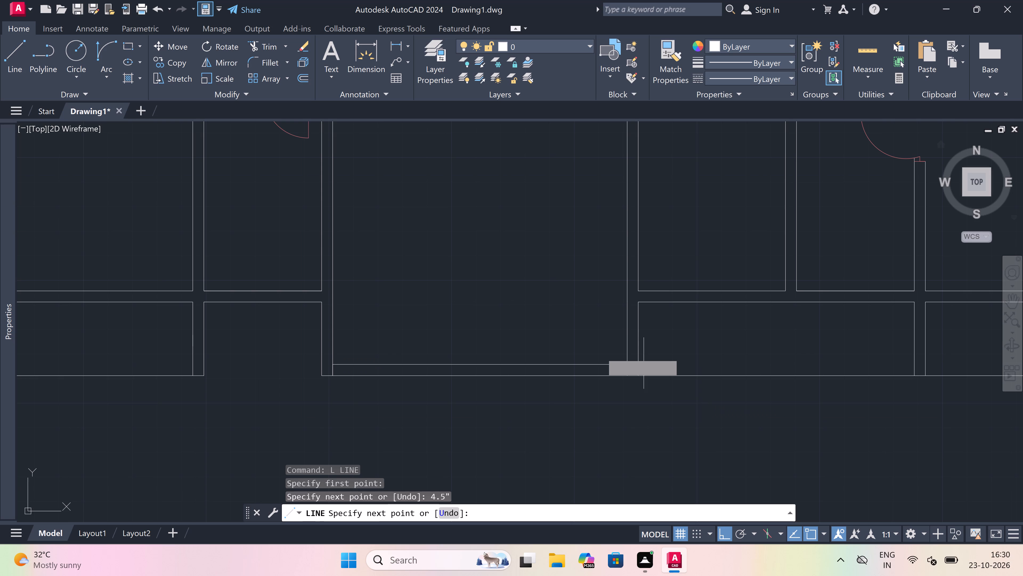
click(624, 365)
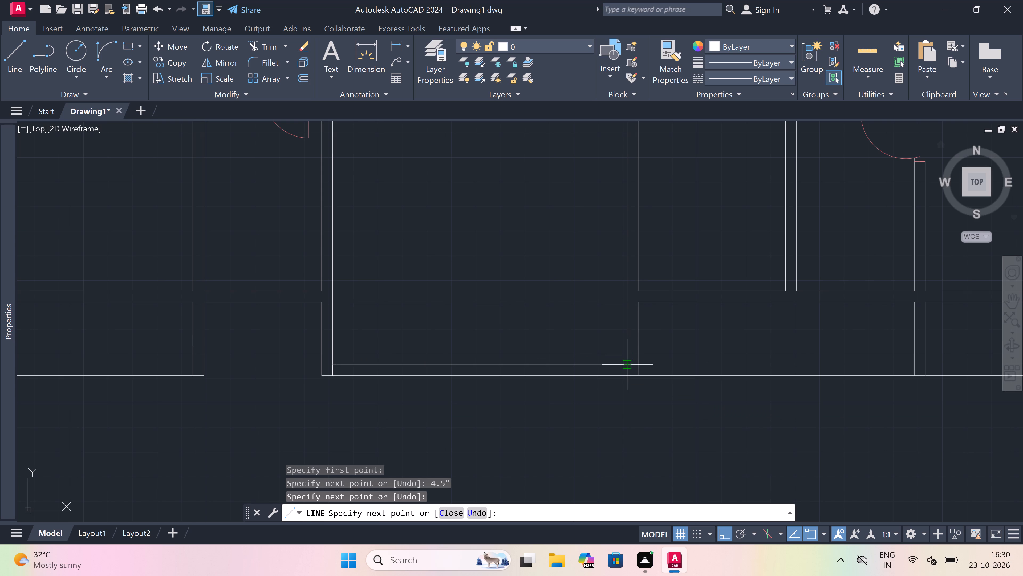
key(Escape)
Trim the third projection's left and right inner wall lines below the new horizontal inner line.
key(t)
text(r)
key(space)
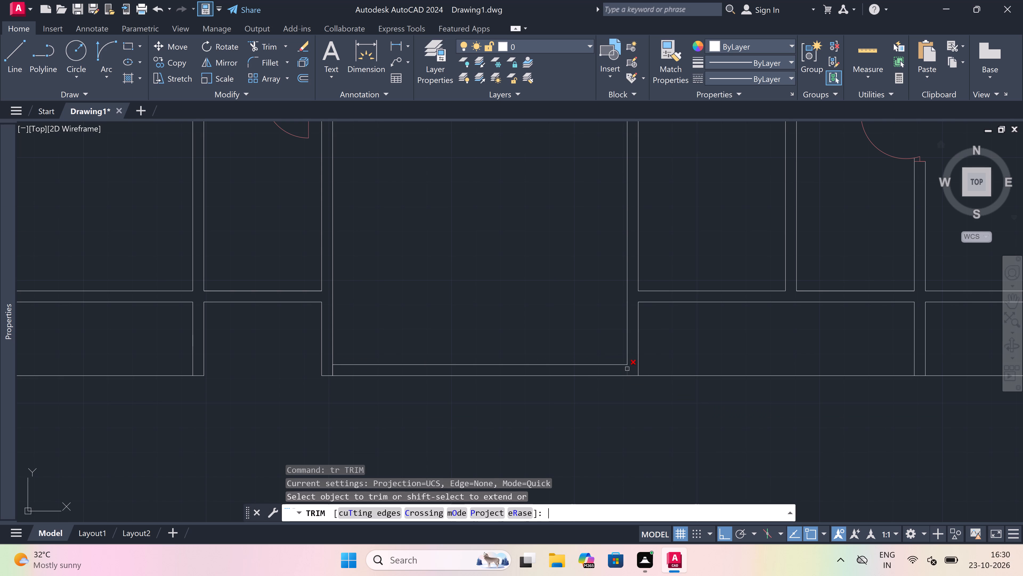
click(627, 369)
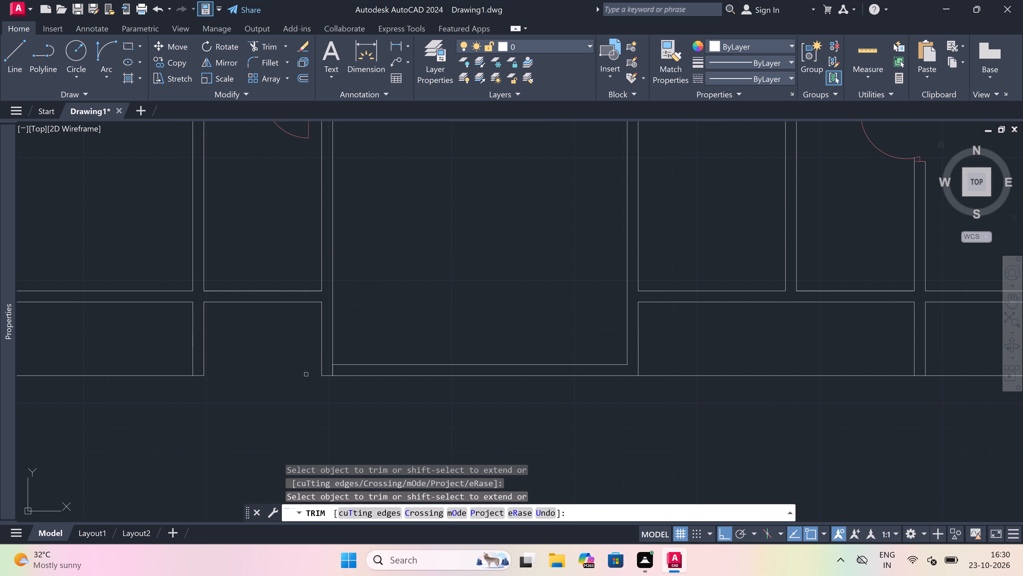
click(334, 370)
click(334, 370)
Trim the base line spanning the gap between the third and far-right bottom projections.
scroll(334, 370, down, 1)
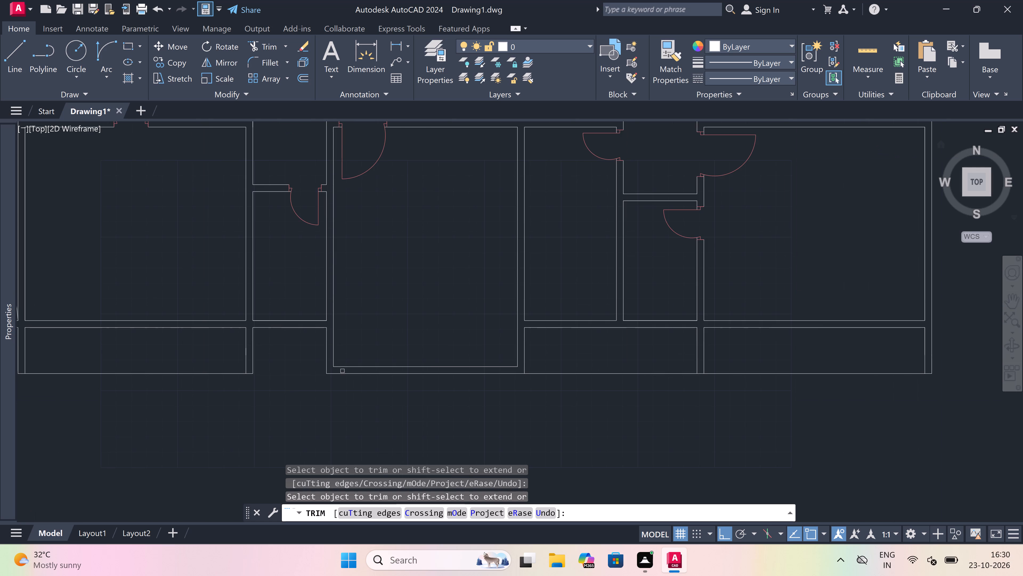
click(556, 358)
click(567, 409)
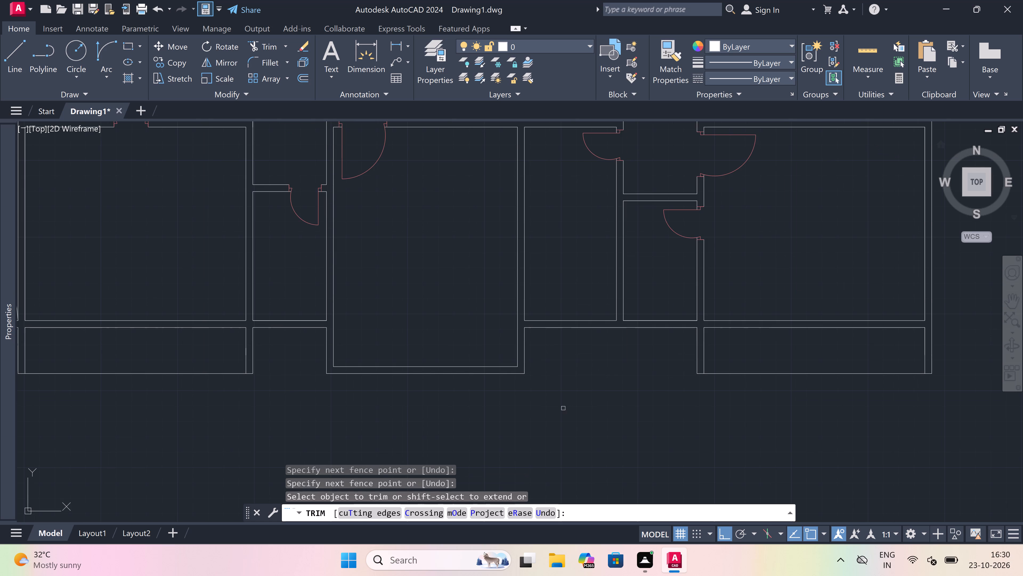
scroll(375, 395, down, 4)
key(Escape)
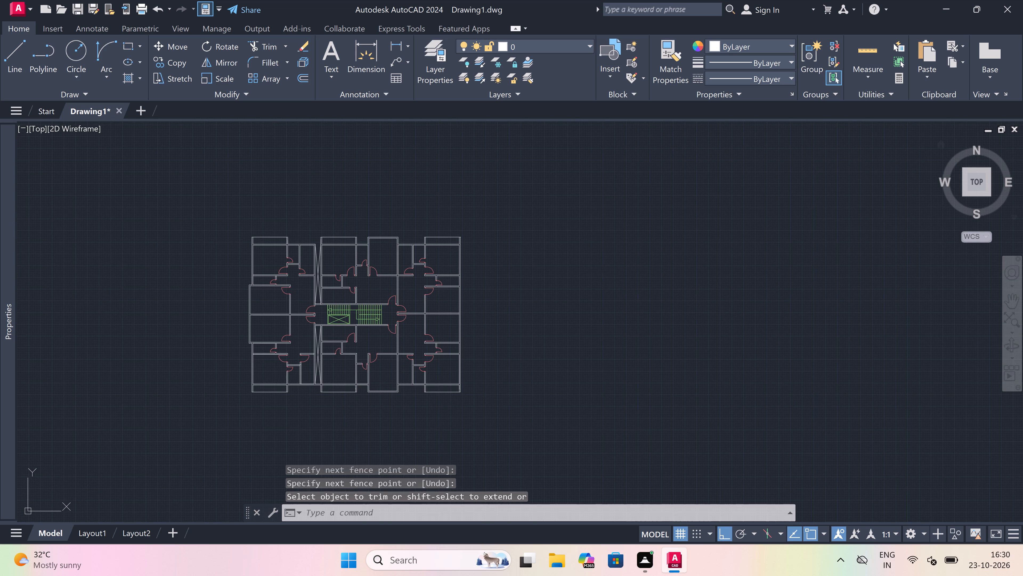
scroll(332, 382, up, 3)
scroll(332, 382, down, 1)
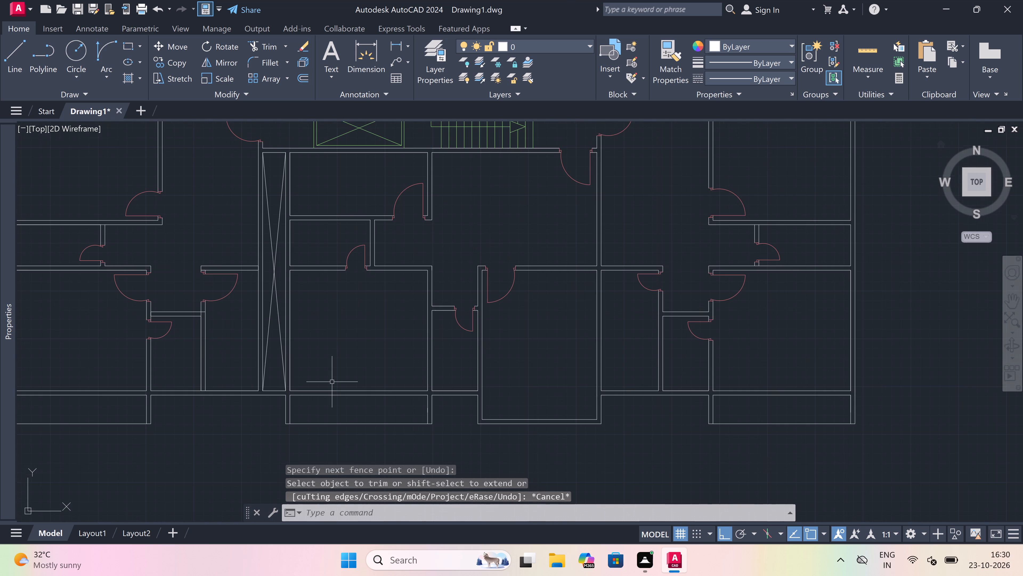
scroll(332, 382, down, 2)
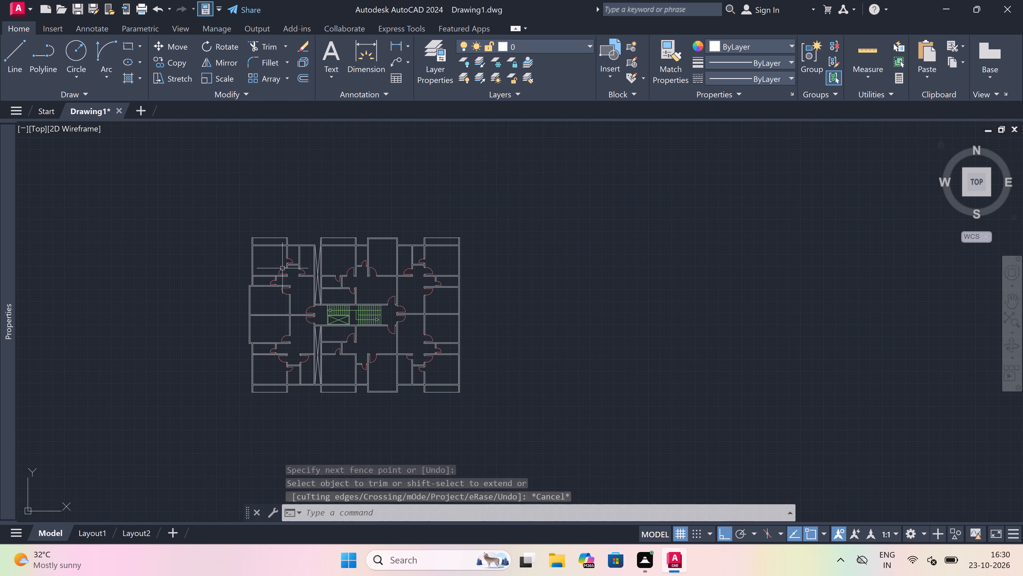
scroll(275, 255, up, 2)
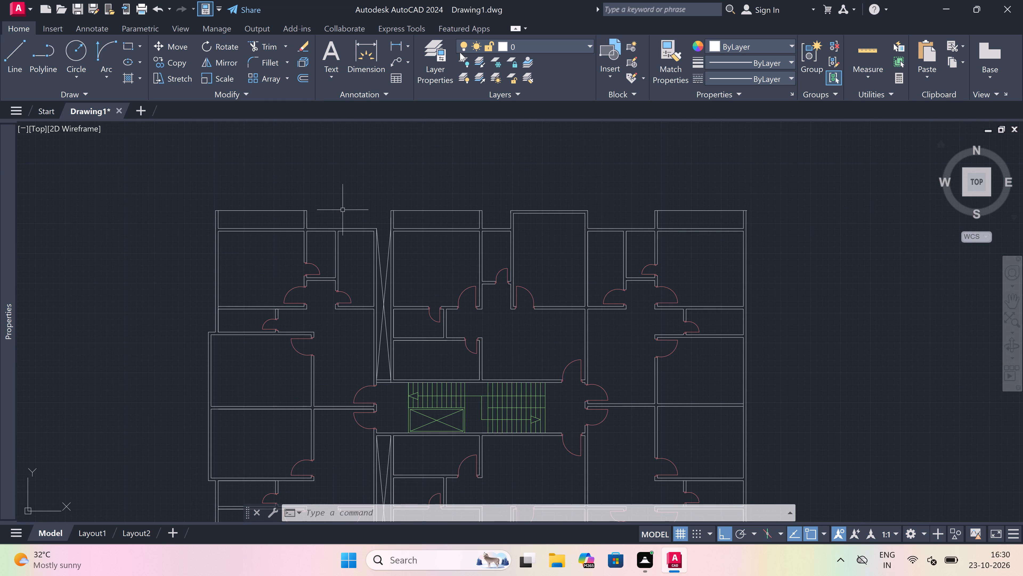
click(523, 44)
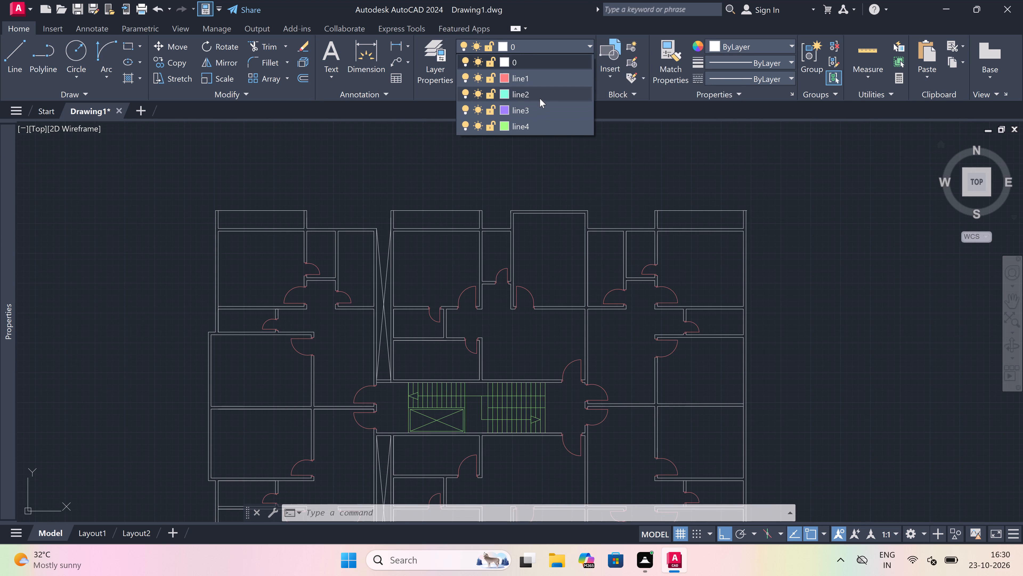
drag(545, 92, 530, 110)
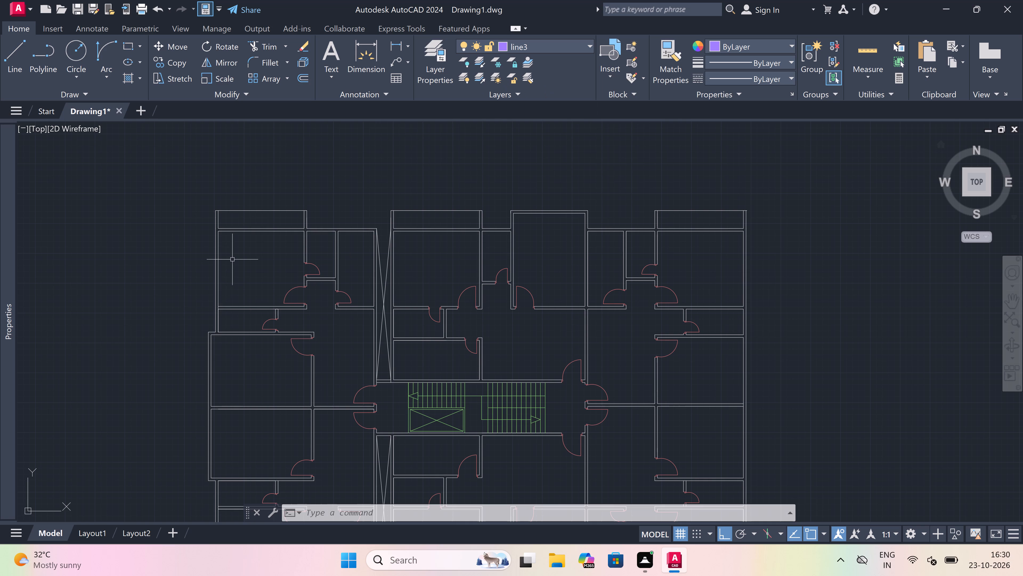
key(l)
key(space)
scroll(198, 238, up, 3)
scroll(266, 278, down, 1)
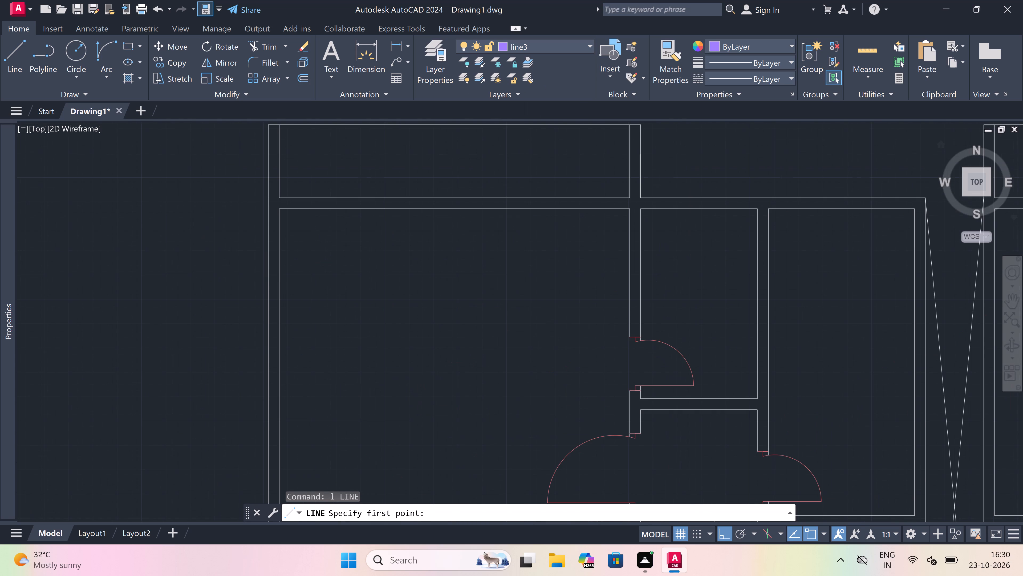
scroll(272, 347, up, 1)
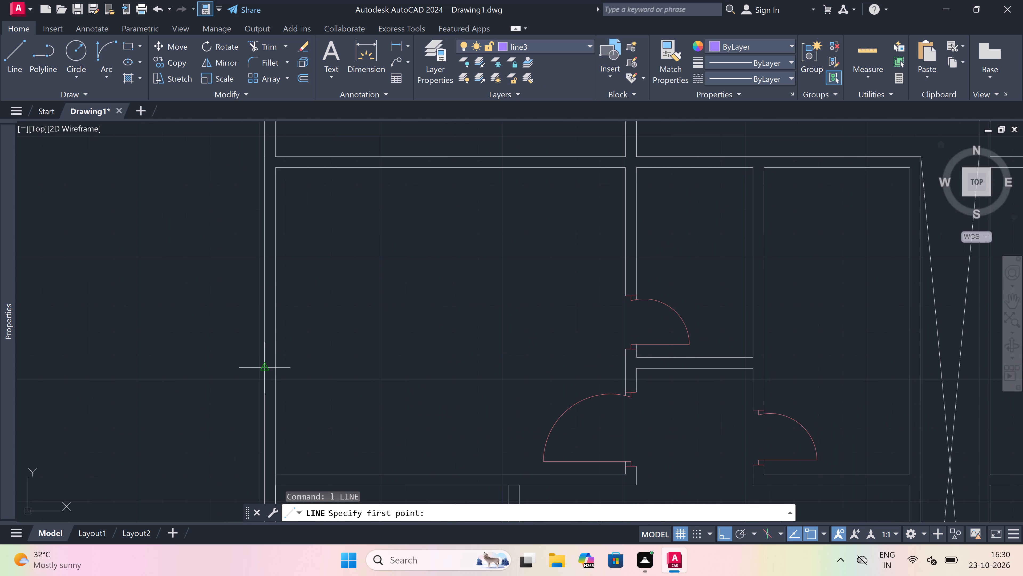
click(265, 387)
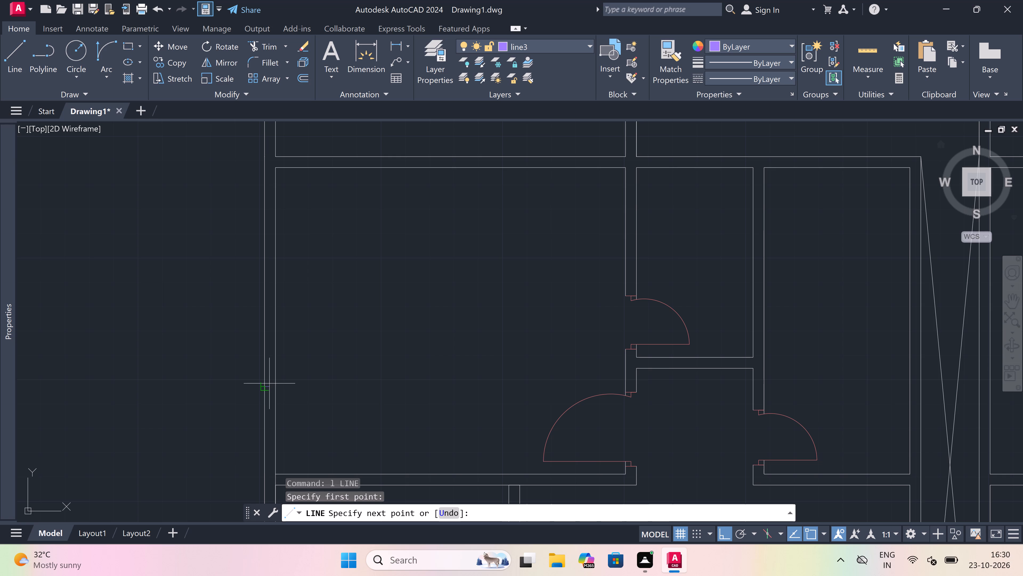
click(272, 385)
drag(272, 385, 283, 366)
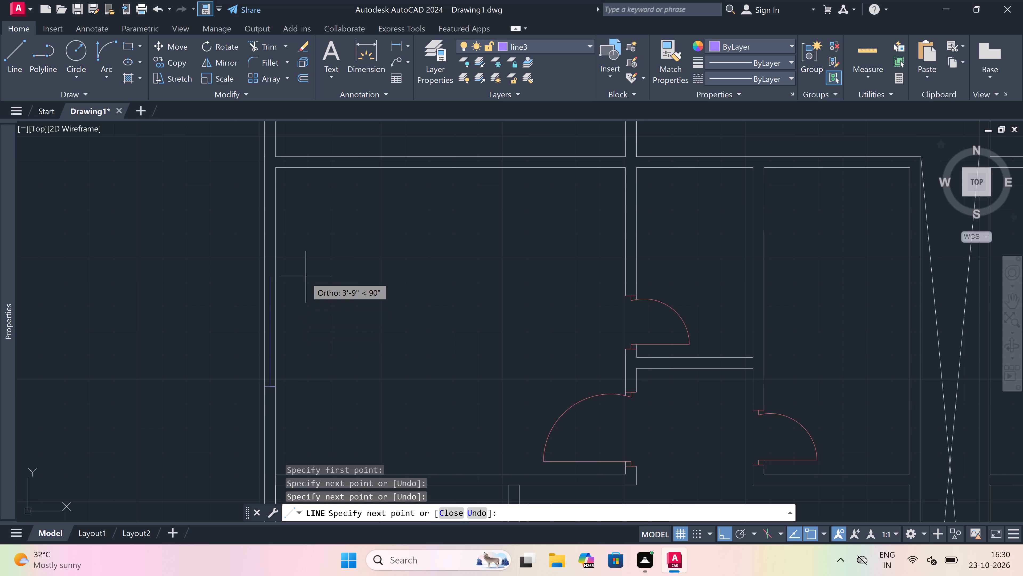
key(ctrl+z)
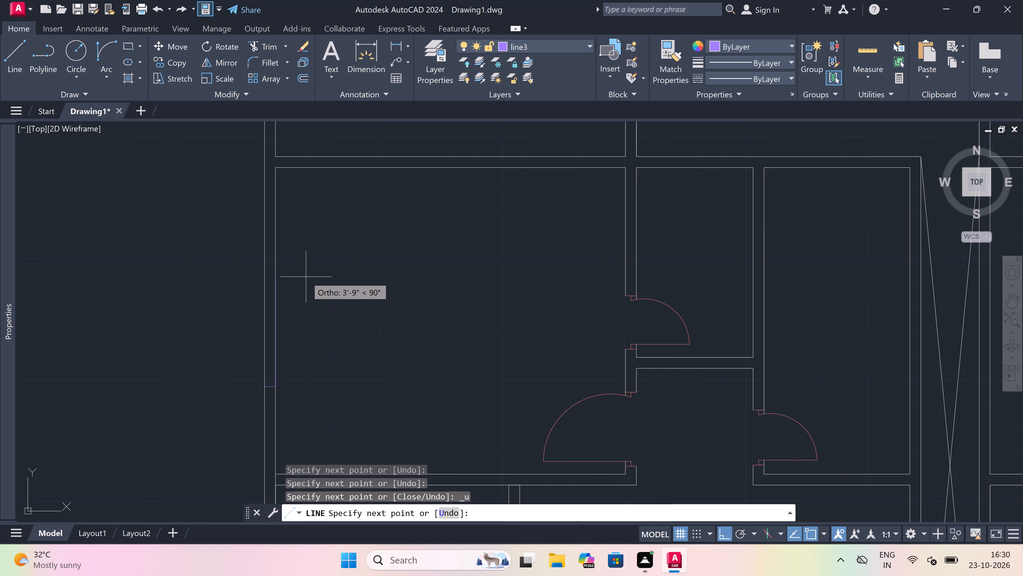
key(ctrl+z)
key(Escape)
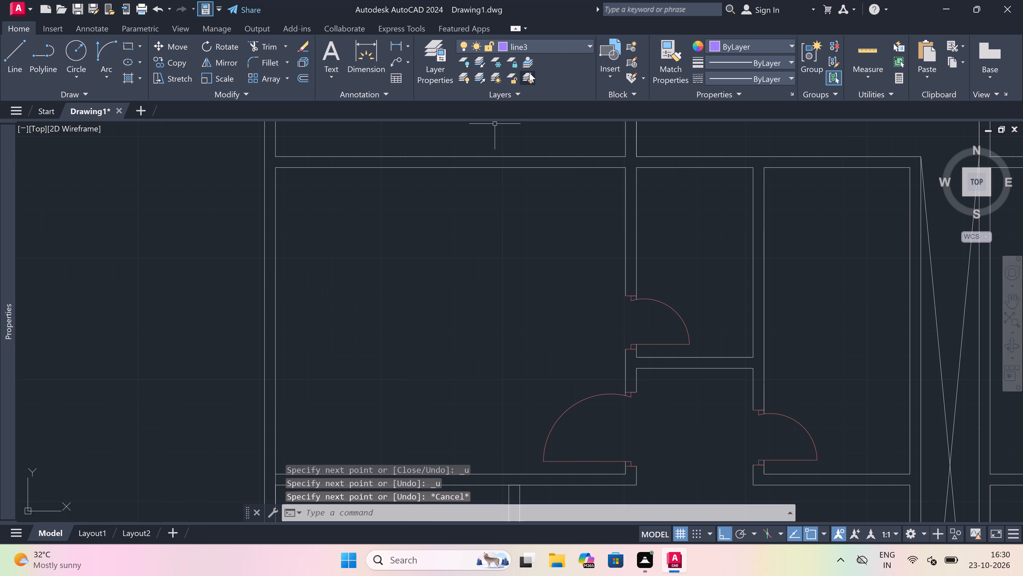
Make line2 the current layer.
click(559, 48)
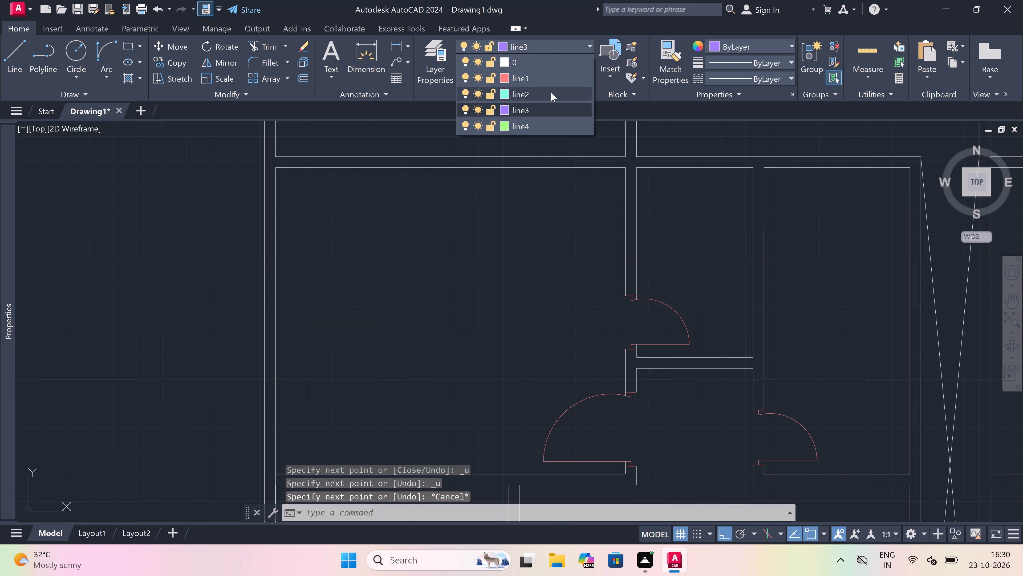
click(551, 93)
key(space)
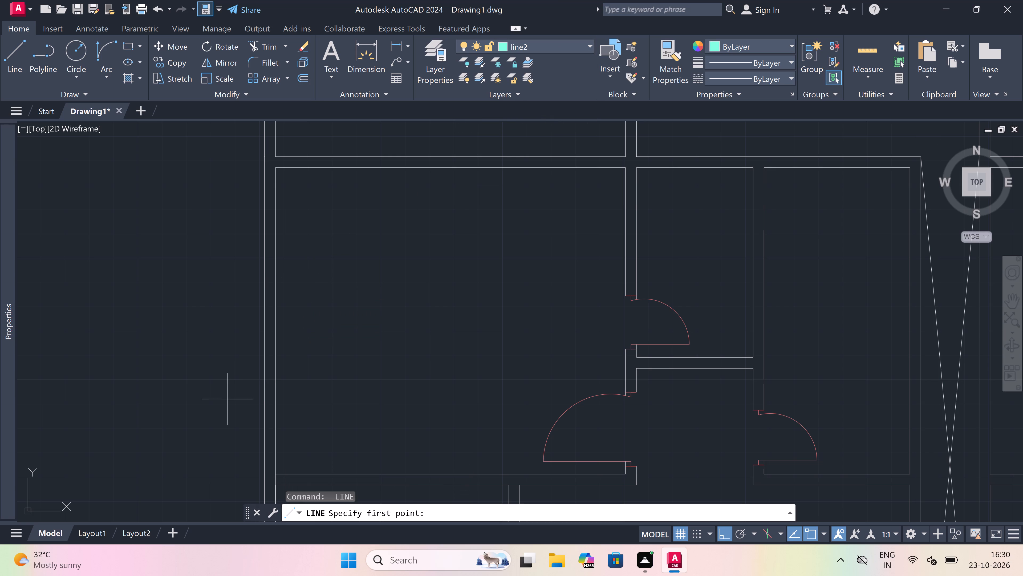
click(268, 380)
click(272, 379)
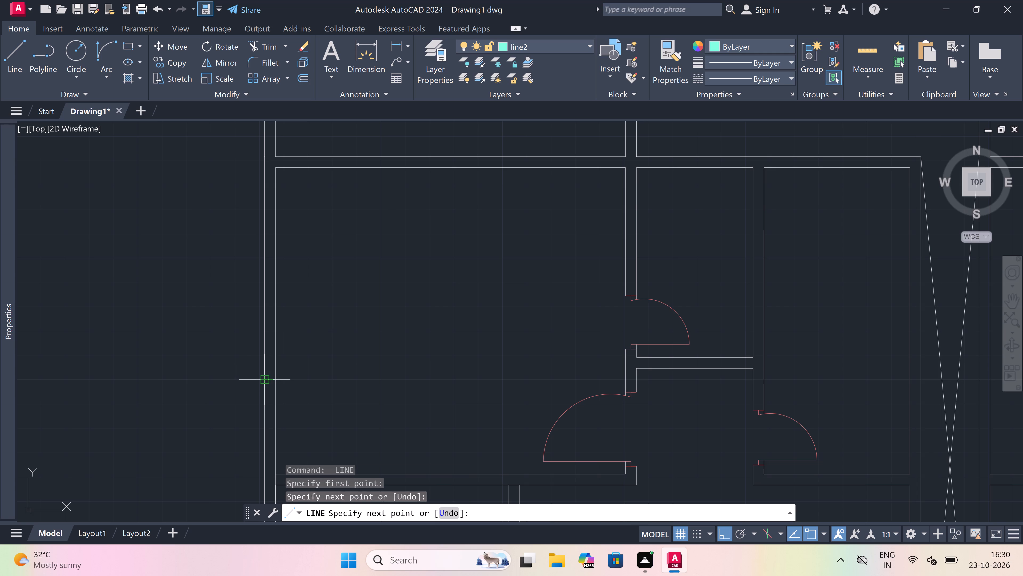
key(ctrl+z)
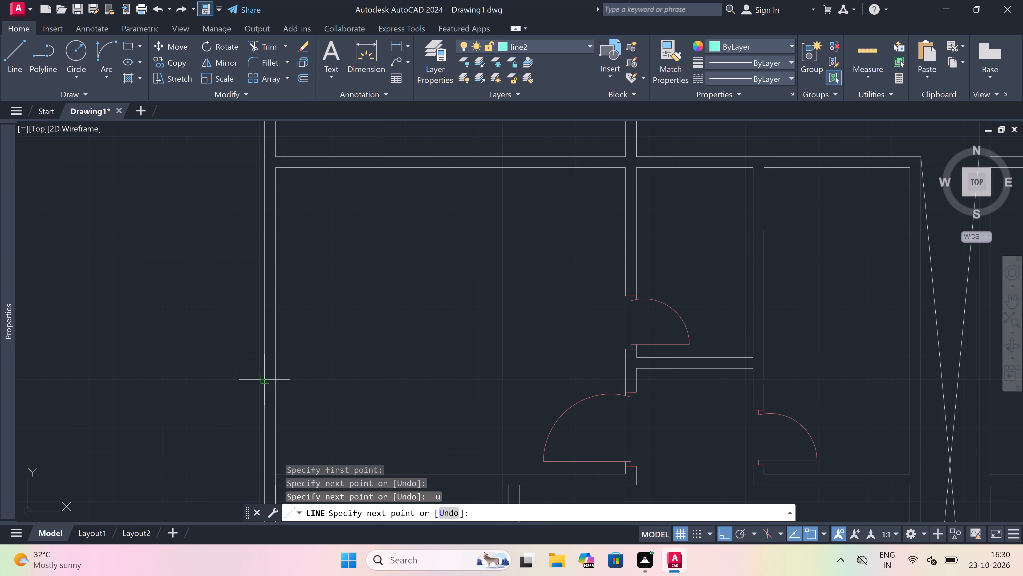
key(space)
Draw a window in the upper-left room's outer wall: a line across the wall, a centre line 3' plus 2' upward, and a closing cross line.
key(space)
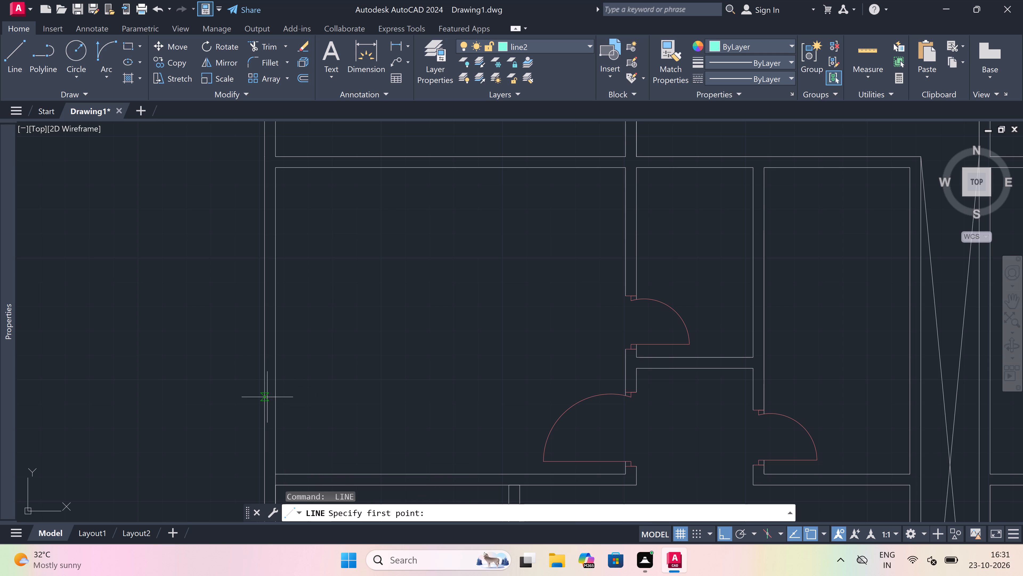
click(266, 398)
click(278, 397)
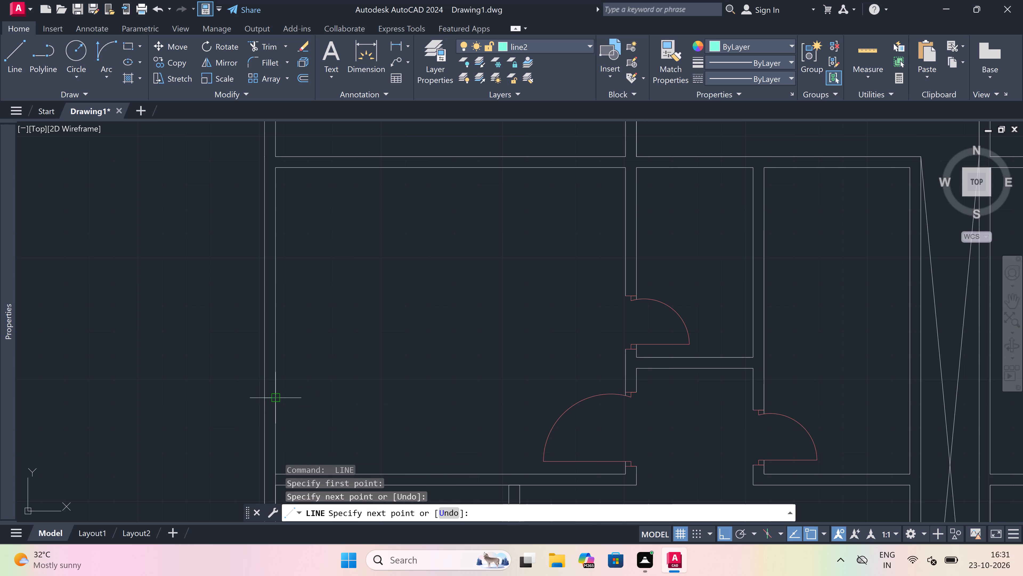
drag(269, 396, 275, 382)
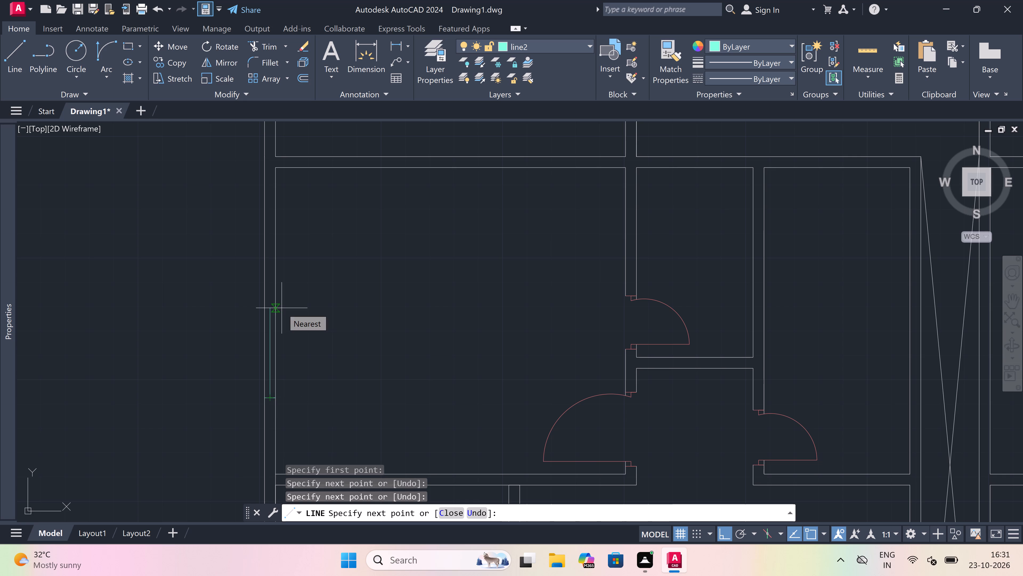
text(3')
key(space)
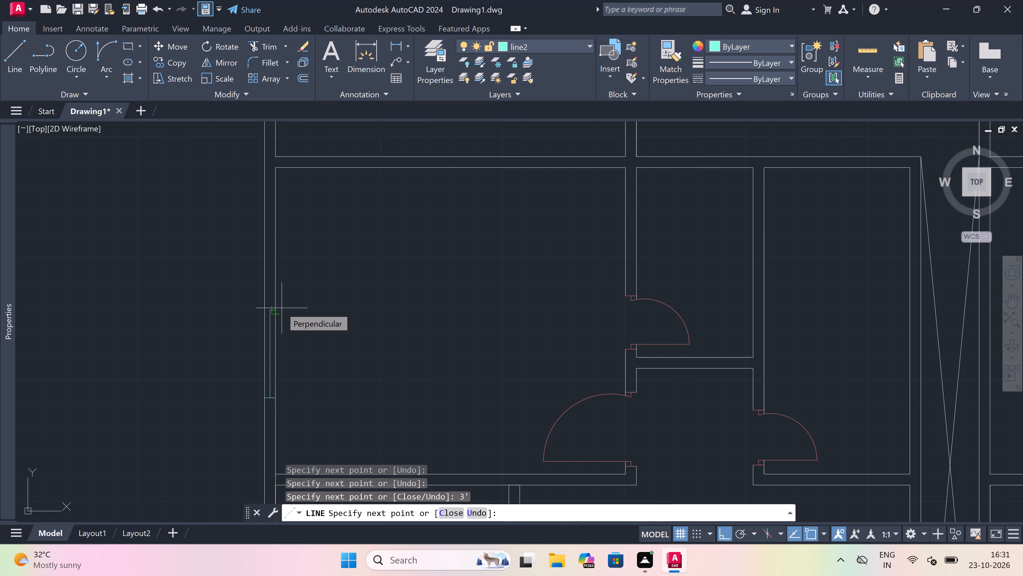
text(2')
key(space)
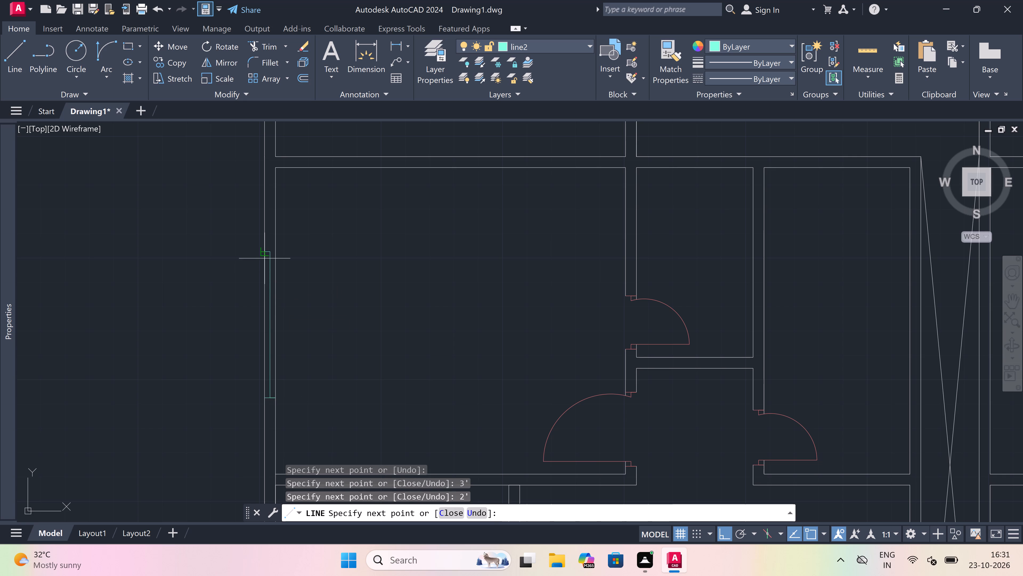
click(266, 247)
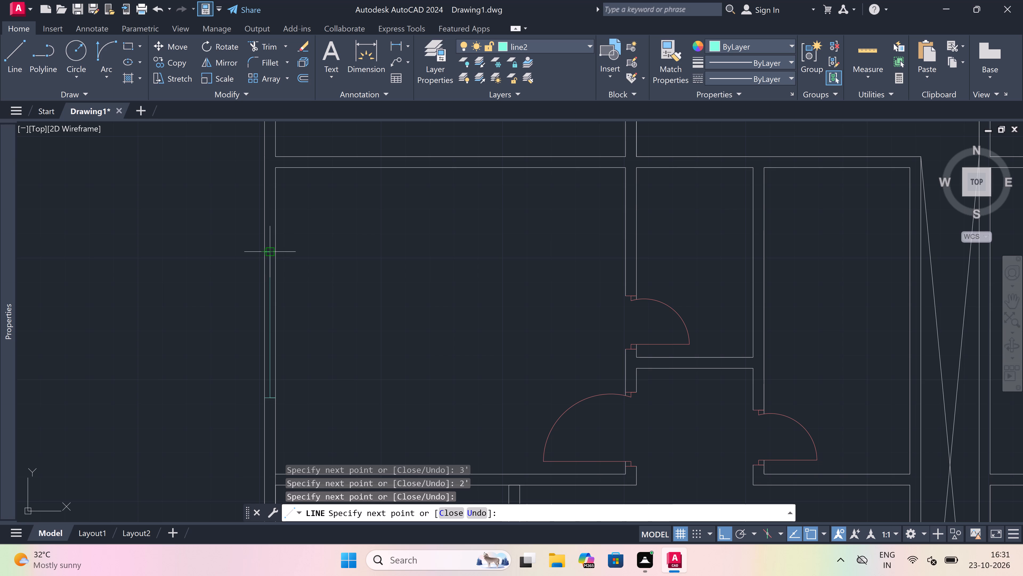
scroll(274, 251, up, 3)
click(282, 253)
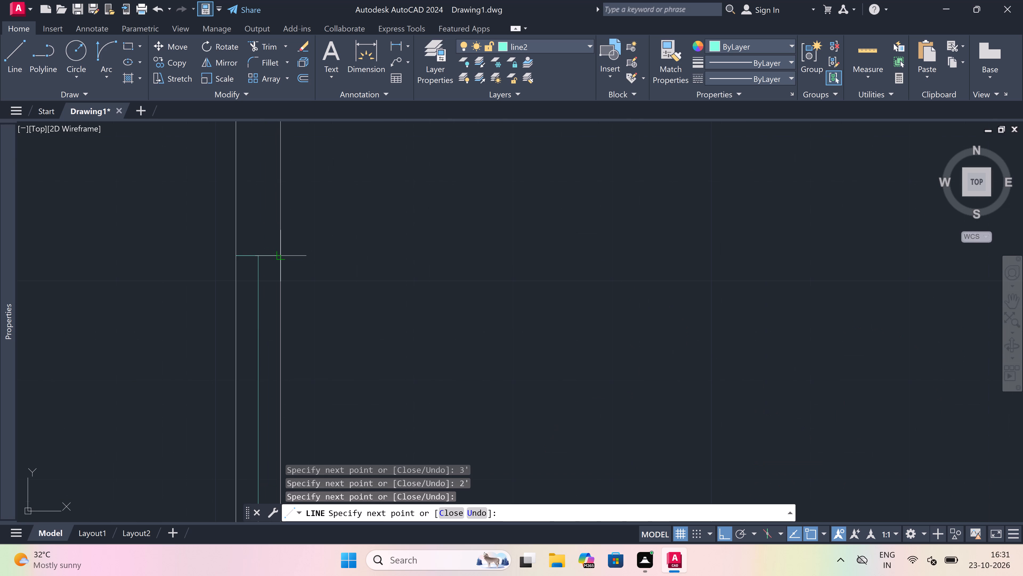
key(Escape)
Trim the inner and outer wall lines between the two ends of the upper-left room's window.
text(tr)
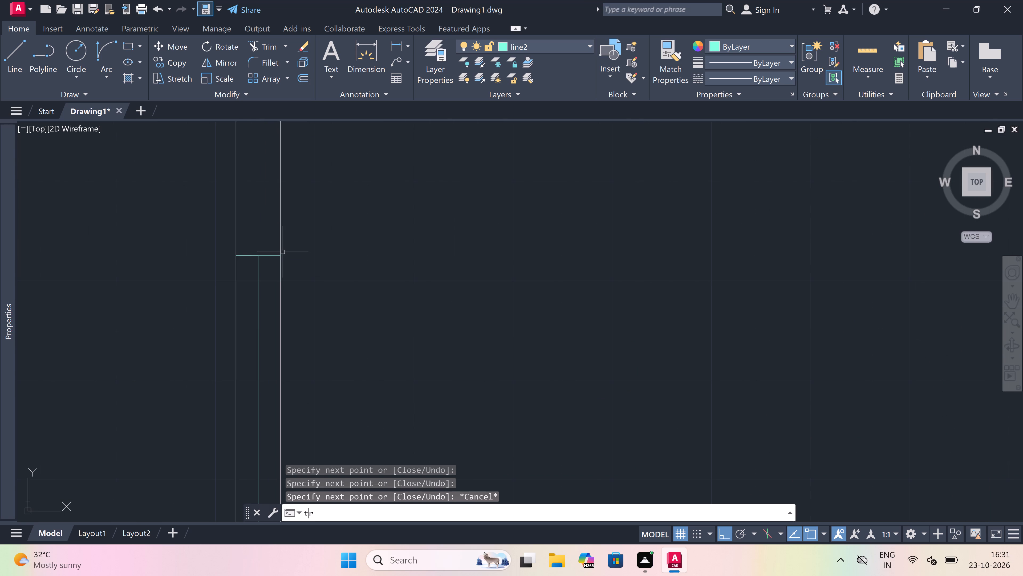
key(space)
scroll(283, 252, down, 2)
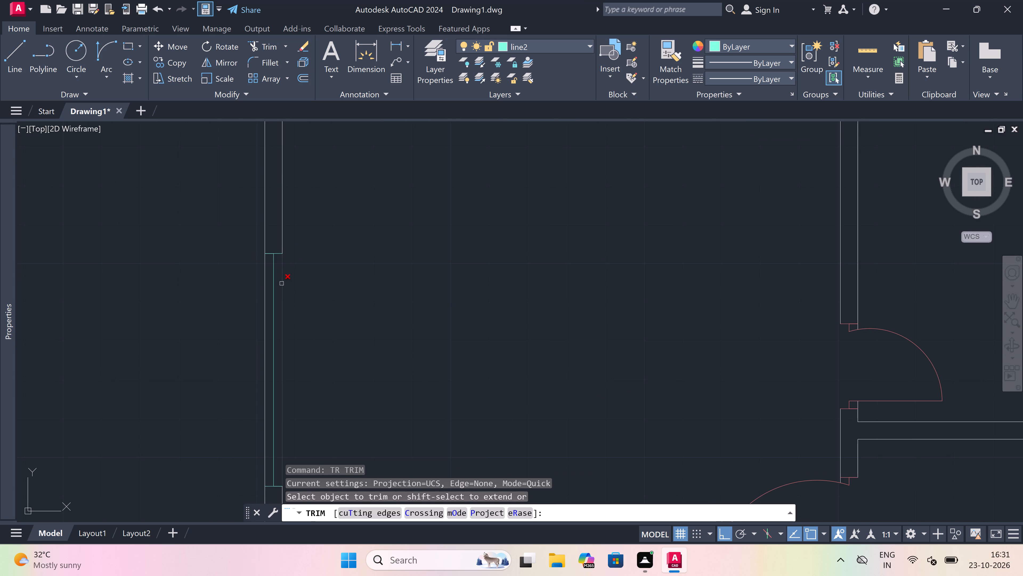
scroll(282, 282, down, 1)
click(282, 282)
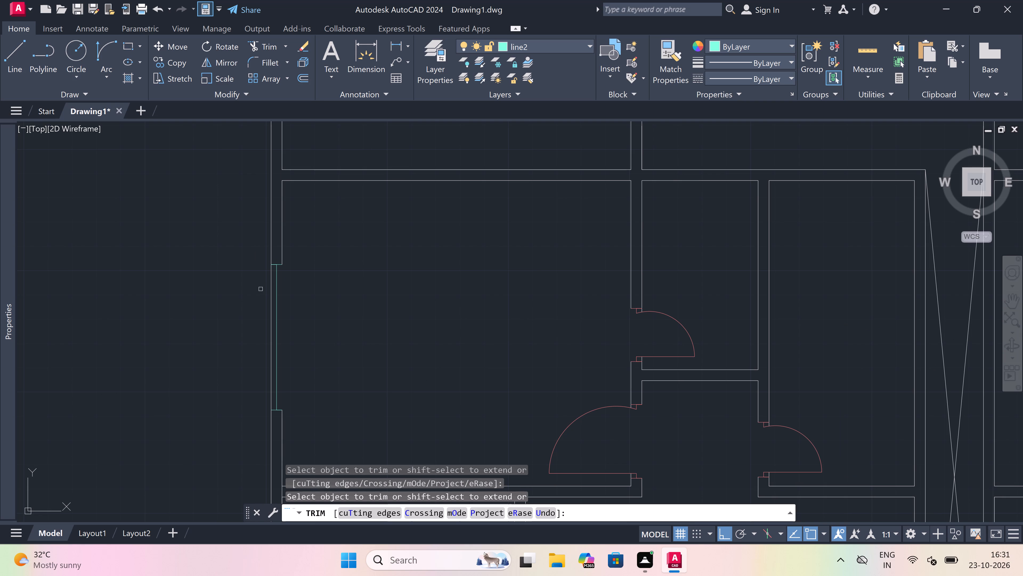
click(271, 284)
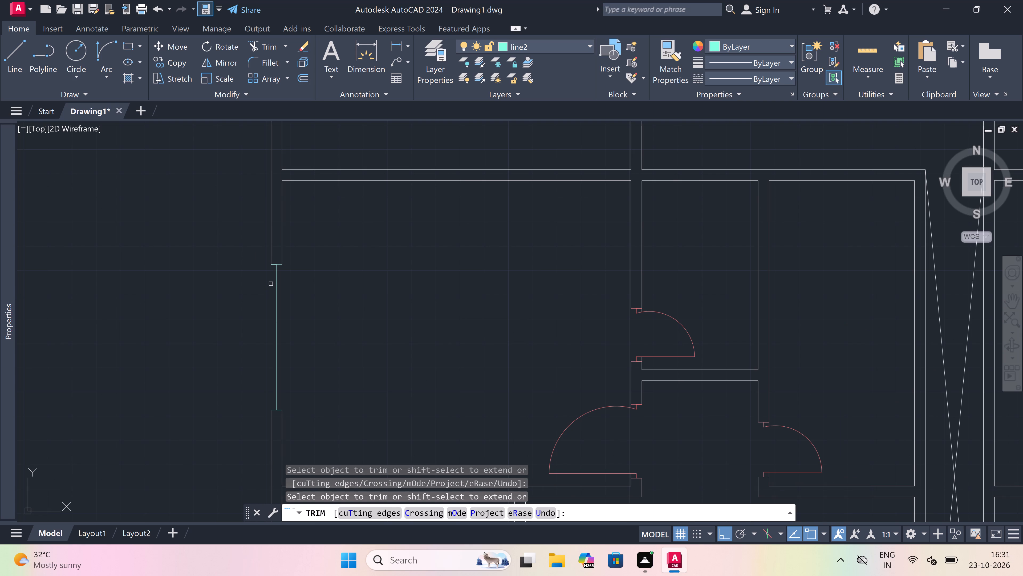
key(Escape)
Draw the outer and inner face lines closing the window opening in the upper-left room's west wall.
key(l)
key(space)
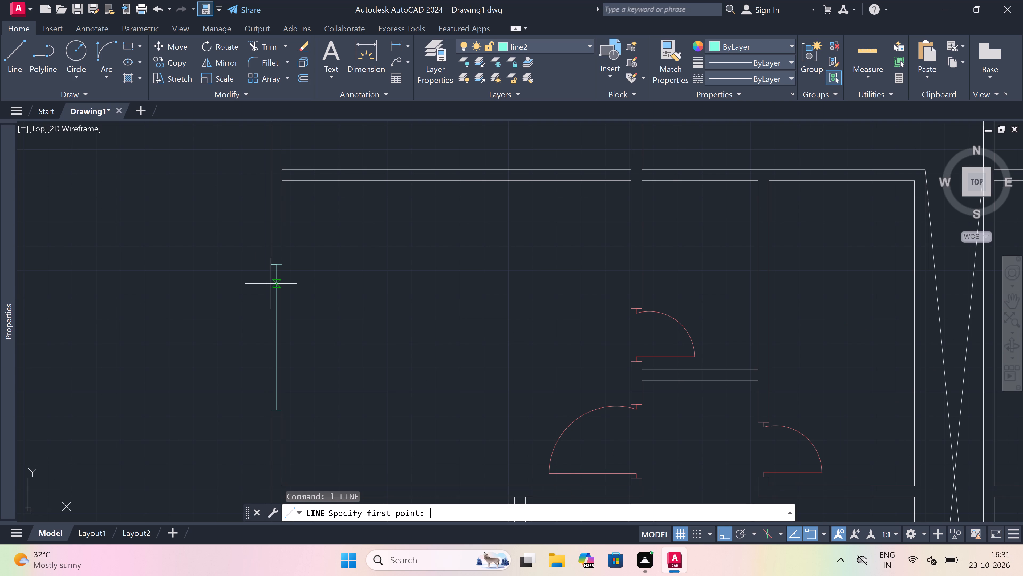
drag(269, 264, 269, 269)
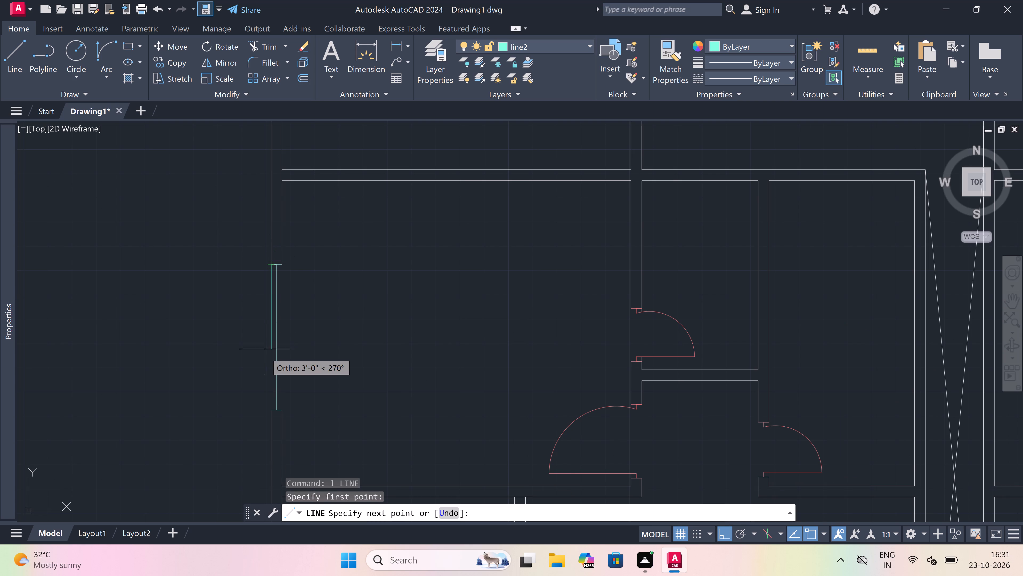
click(273, 408)
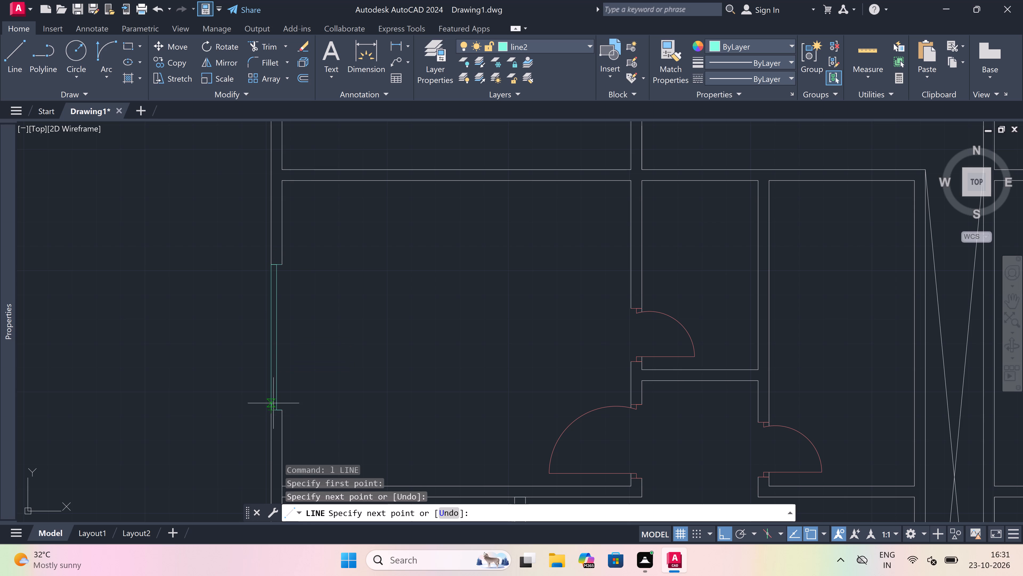
key(Escape)
key(space)
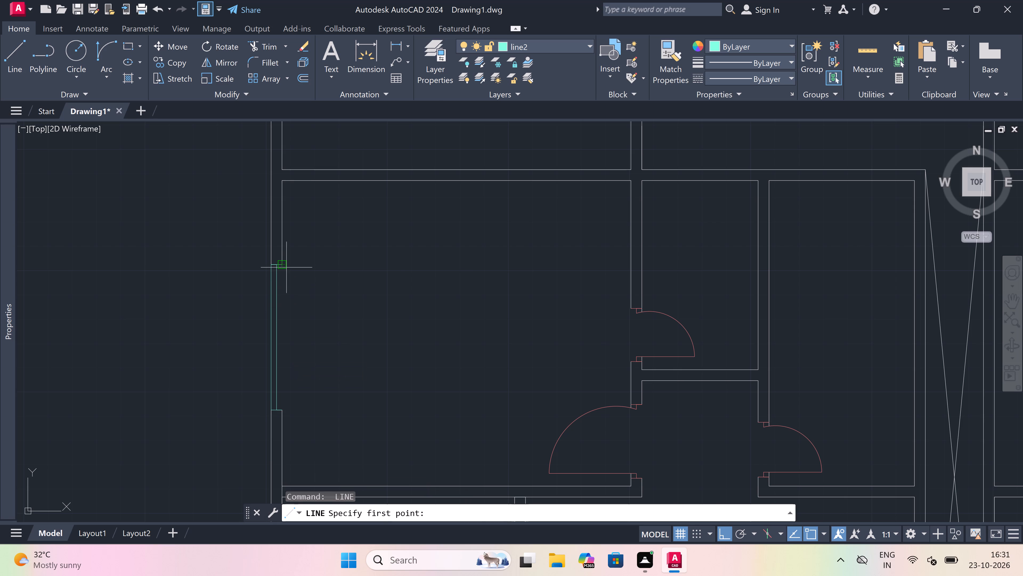
drag(281, 266, 281, 281)
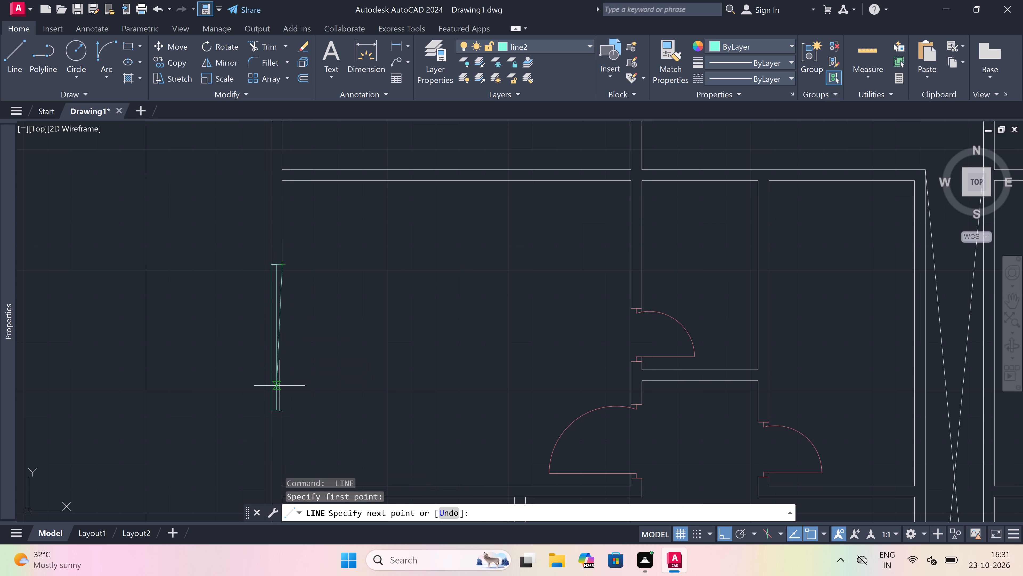
click(283, 410)
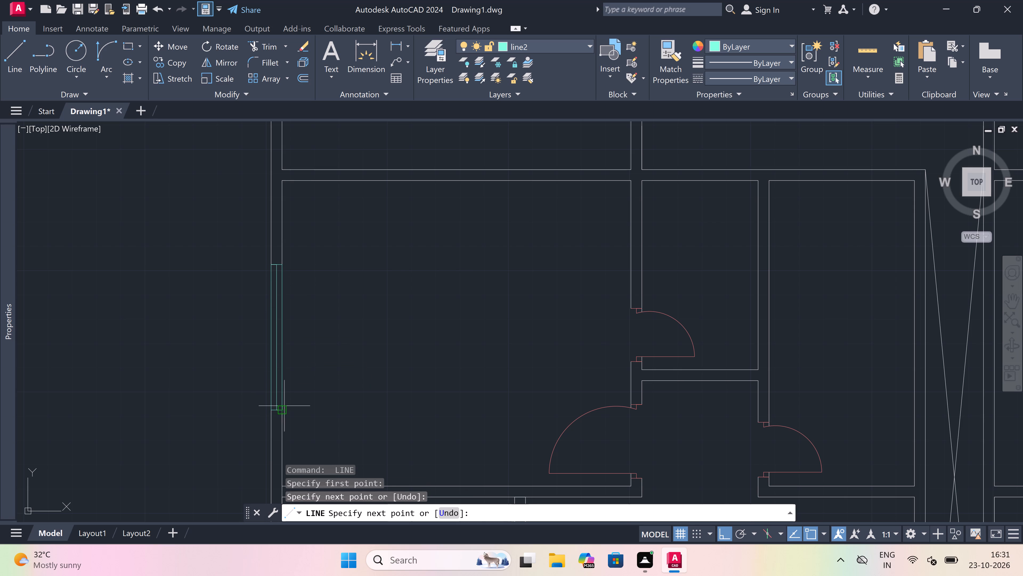
key(Escape)
Draw a window in the upper-left room's top wall: a line across the wall, a 5' centre line rightward, and a closing cross line.
scroll(243, 385, down, 3)
scroll(269, 329, up, 2)
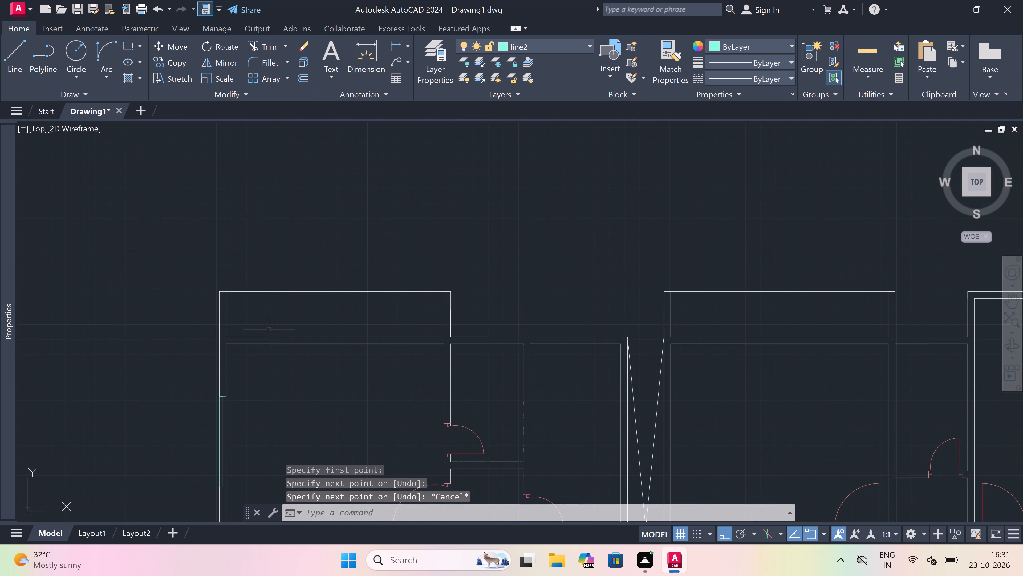
scroll(245, 335, up, 1)
key(space)
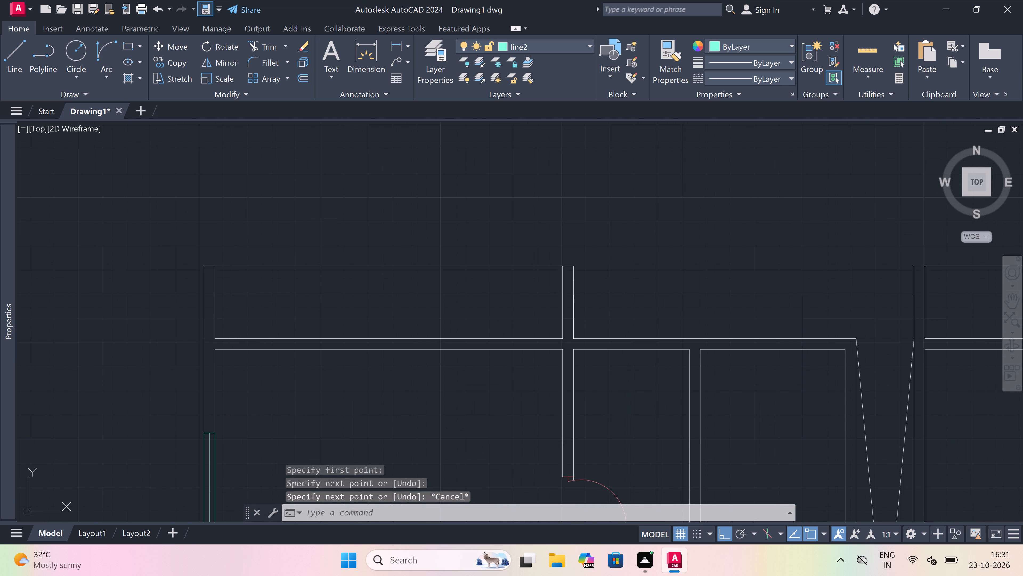
click(236, 338)
click(237, 351)
scroll(239, 345, up, 3)
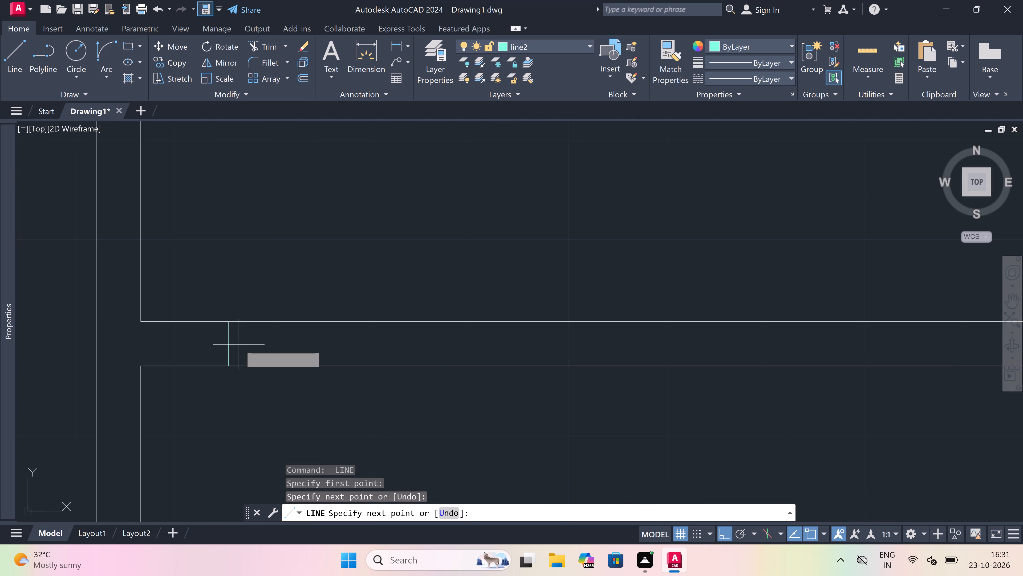
click(225, 344)
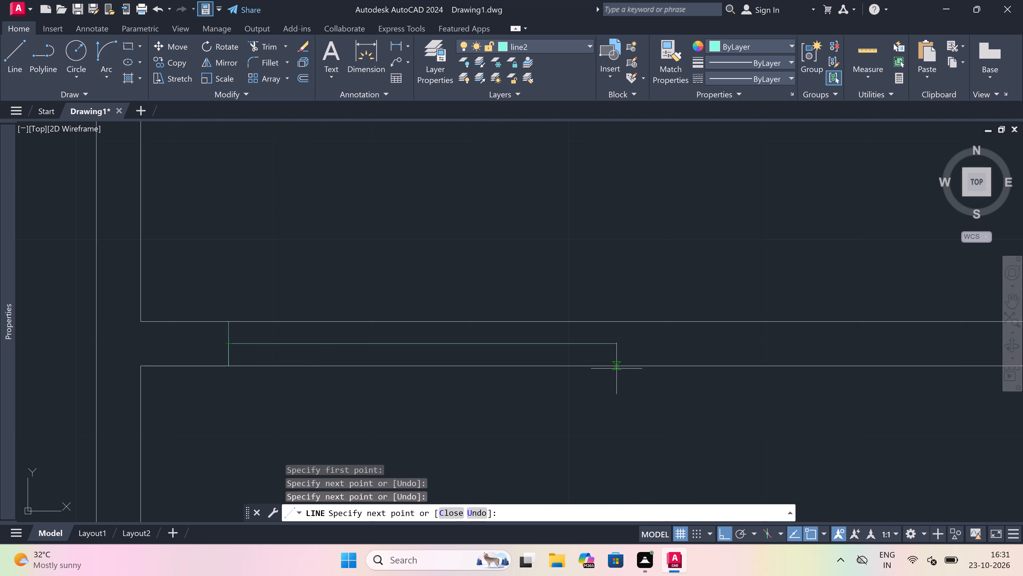
text(5')
key(space)
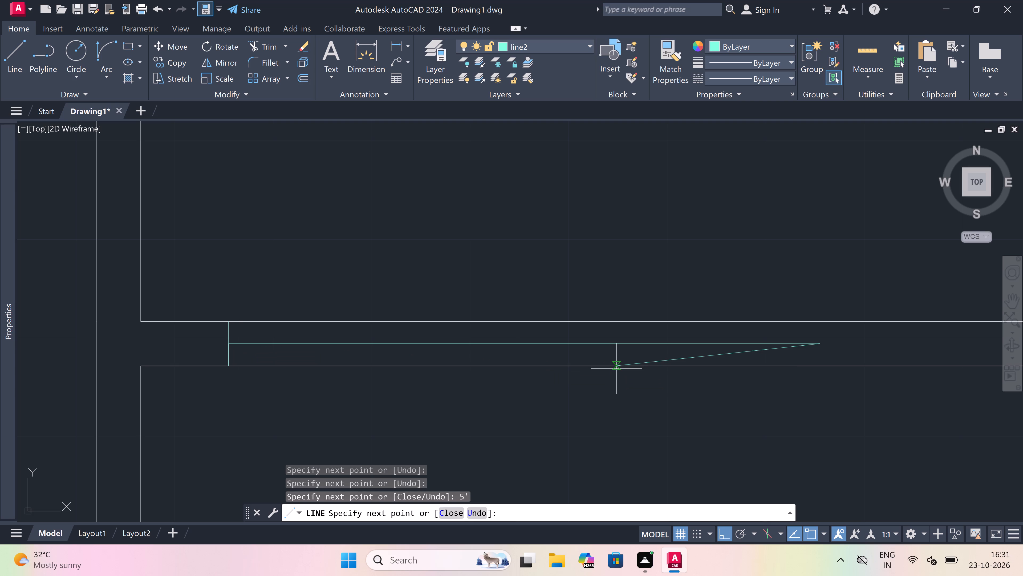
click(822, 321)
click(822, 362)
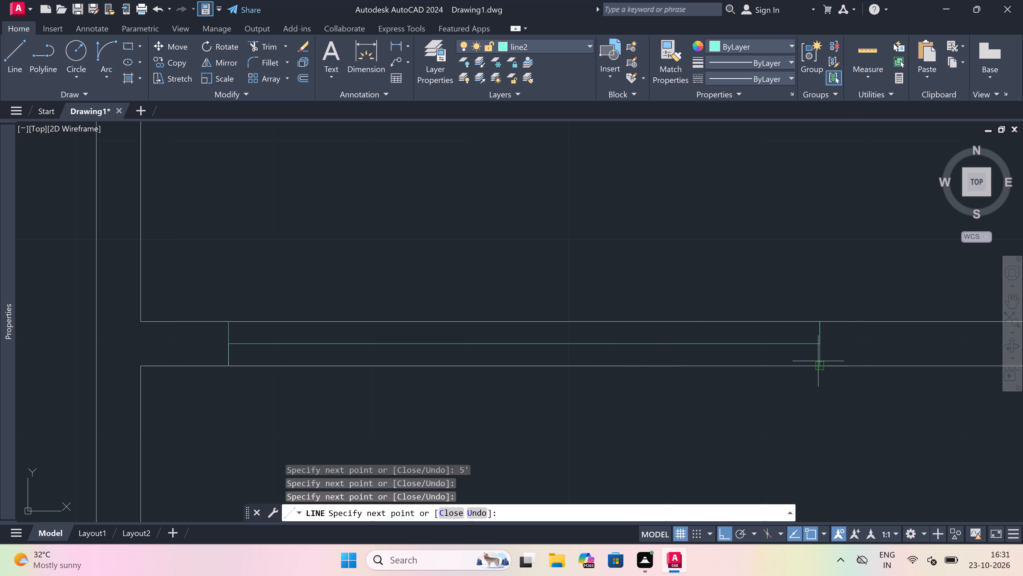
key(Escape)
Trim the inner and outer wall lines between the two ends of the 5' window in the upper-left room's top wall.
scroll(303, 385, down, 3)
scroll(352, 385, up, 2)
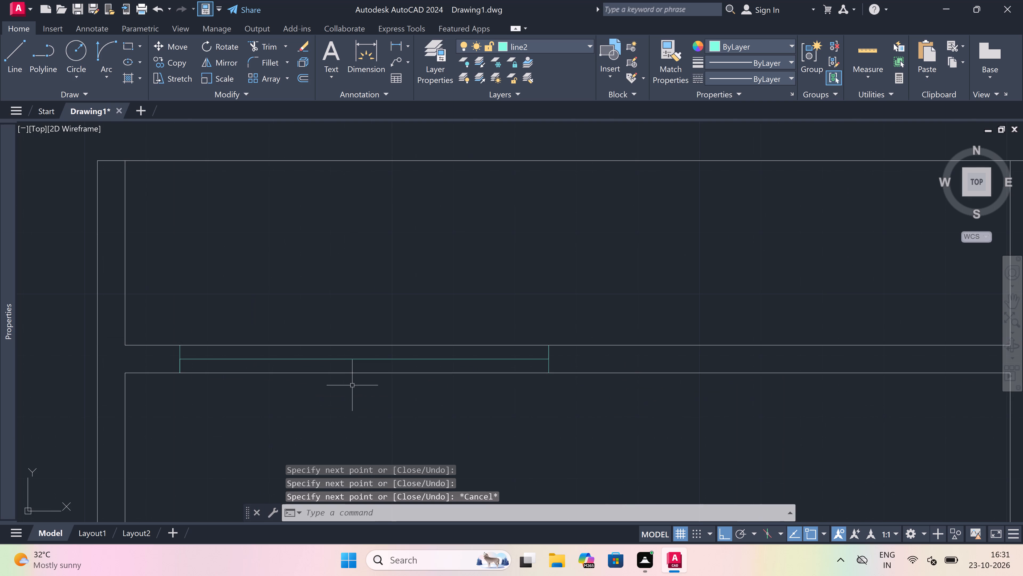
key(t)
key(r)
key(space)
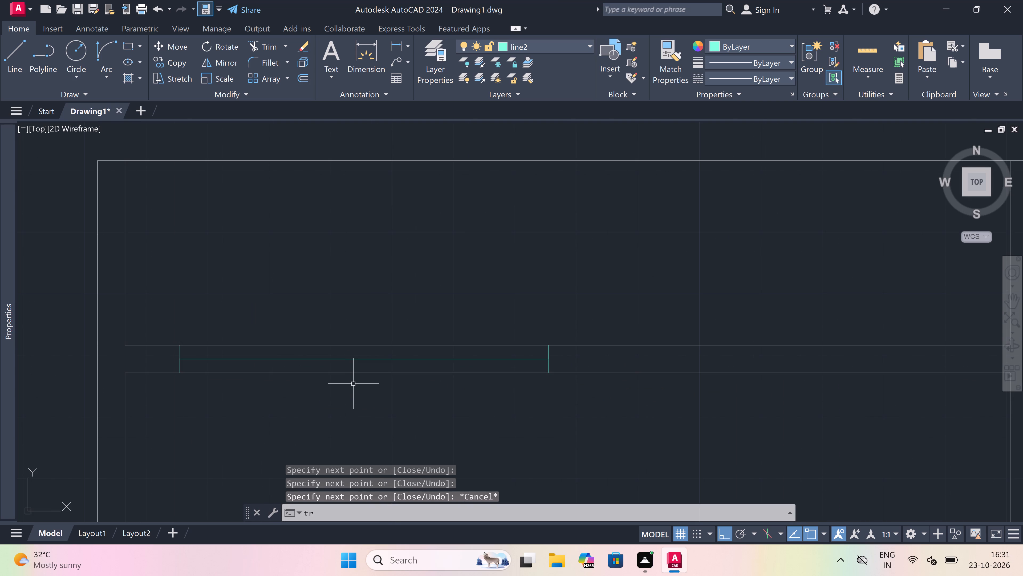
click(366, 366)
click(335, 398)
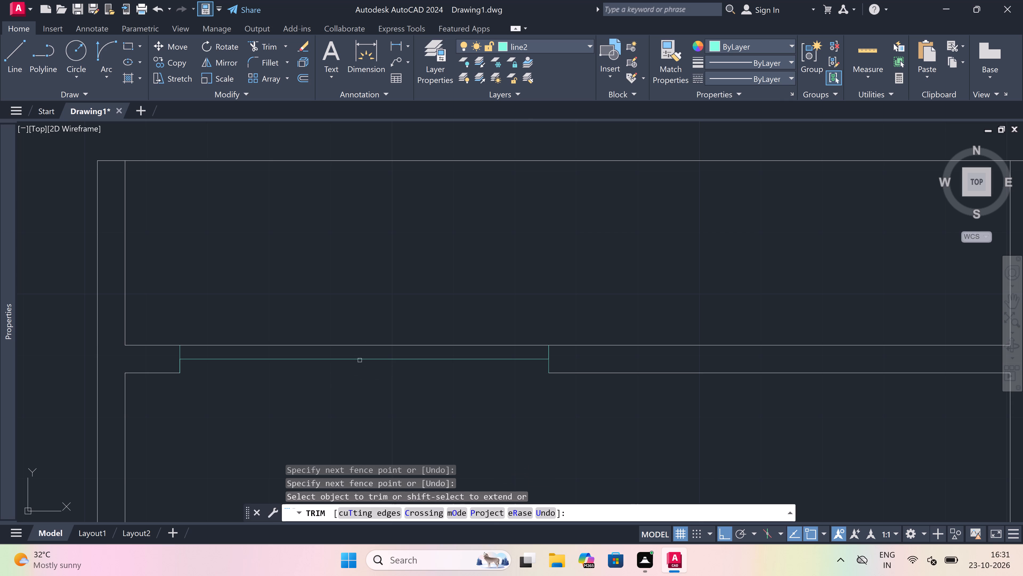
click(364, 346)
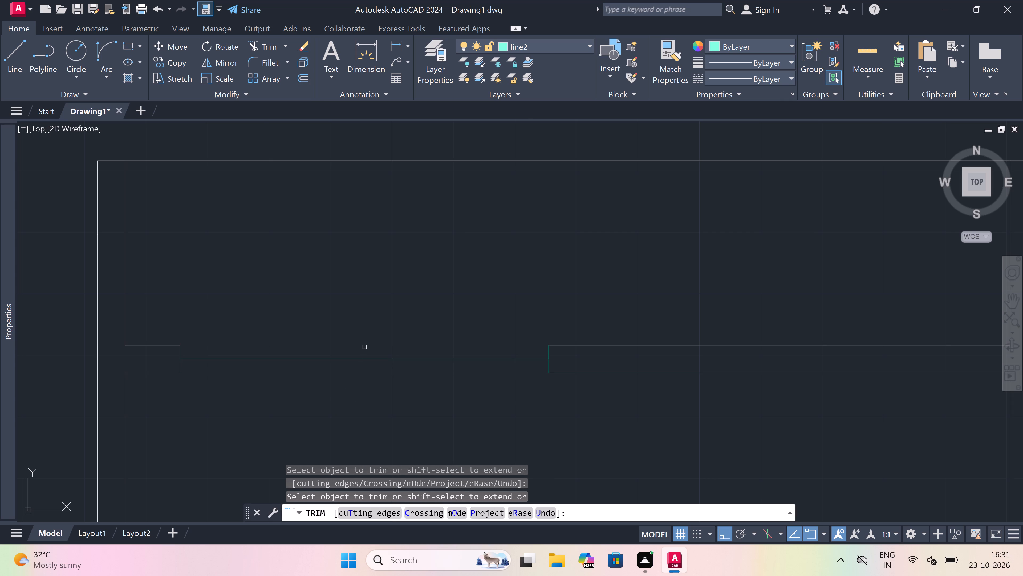
key(Escape)
Draw the outer and inner face lines between the end lines of the 5' window in the upper-left room's top wall.
text(l)
key(space)
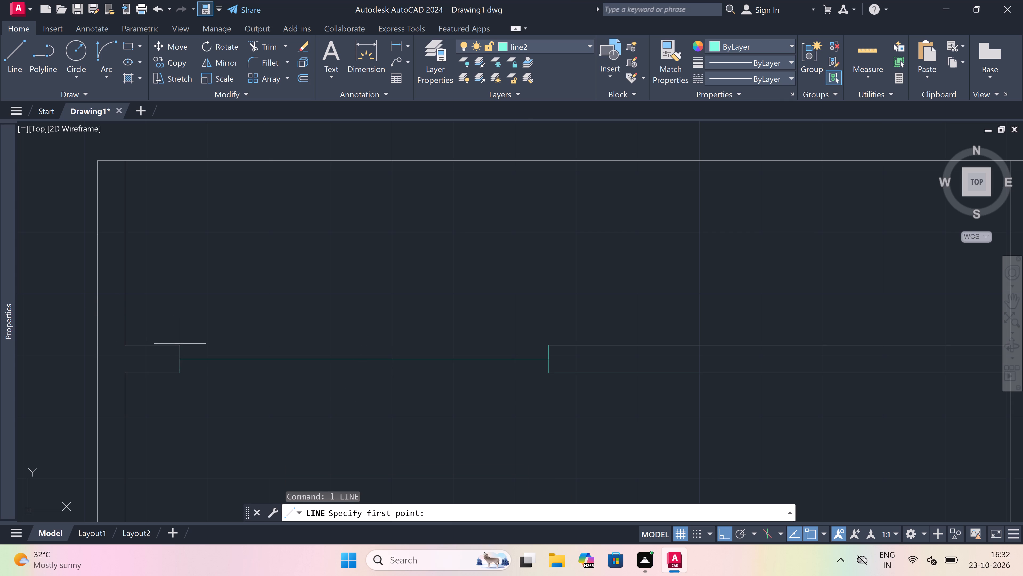
drag(184, 345, 261, 347)
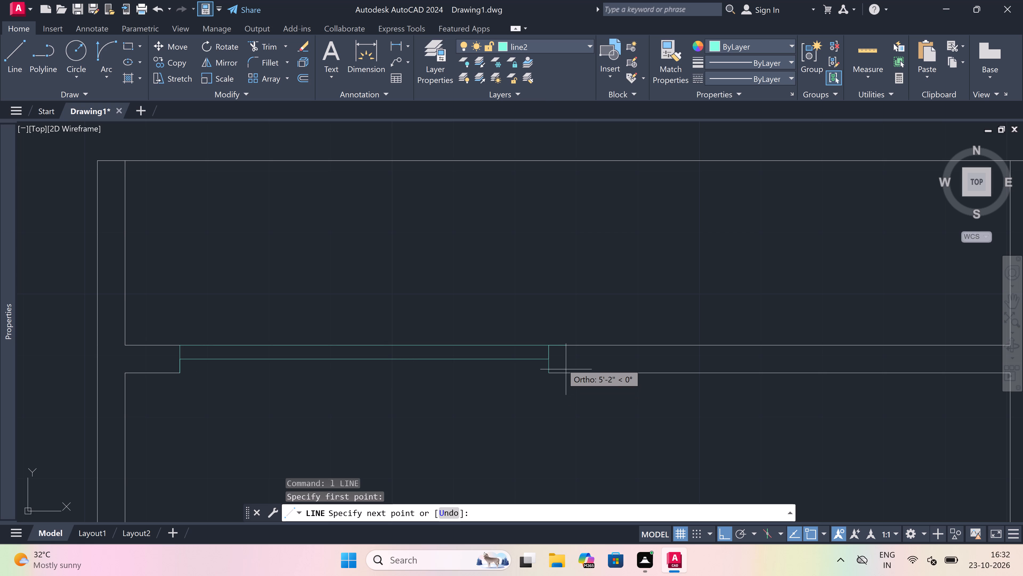
click(551, 343)
key(Escape)
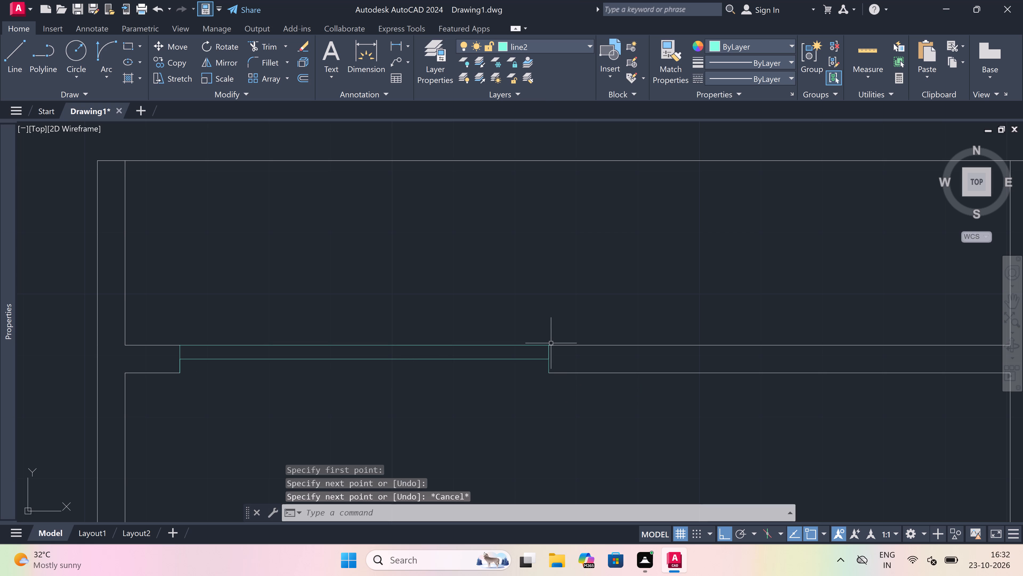
key(space)
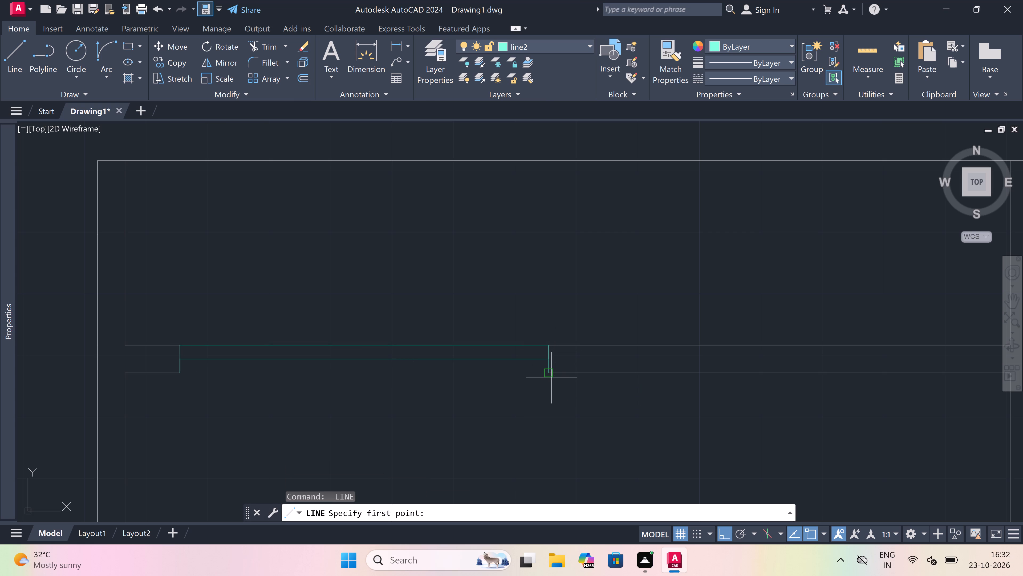
click(551, 374)
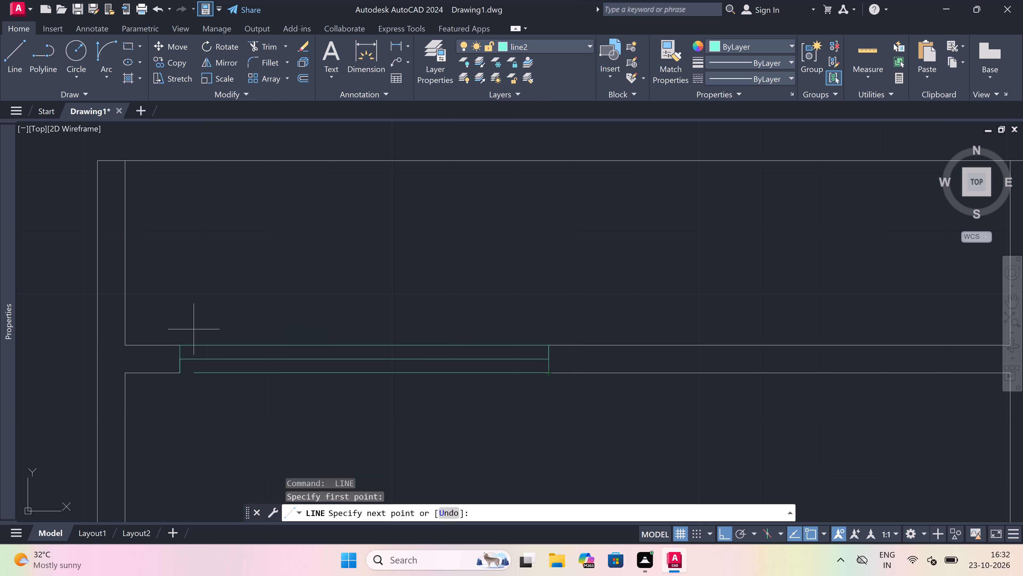
drag(180, 374, 183, 371)
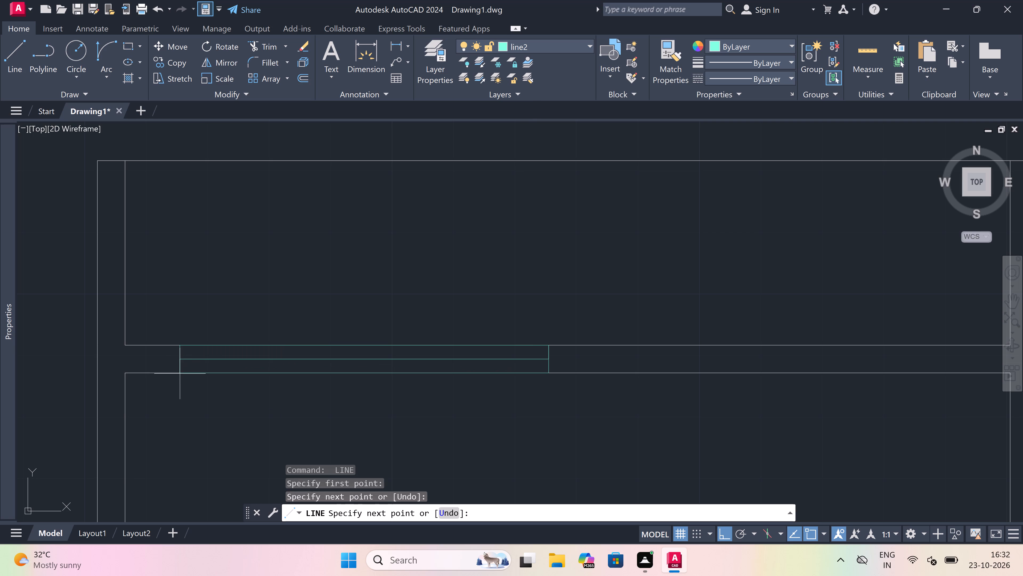
key(Escape)
Draw a window in the top wall of the adjoining small room: a line across the wall, a 2' centre line rightward, and a closing cross line.
scroll(202, 339, down, 4)
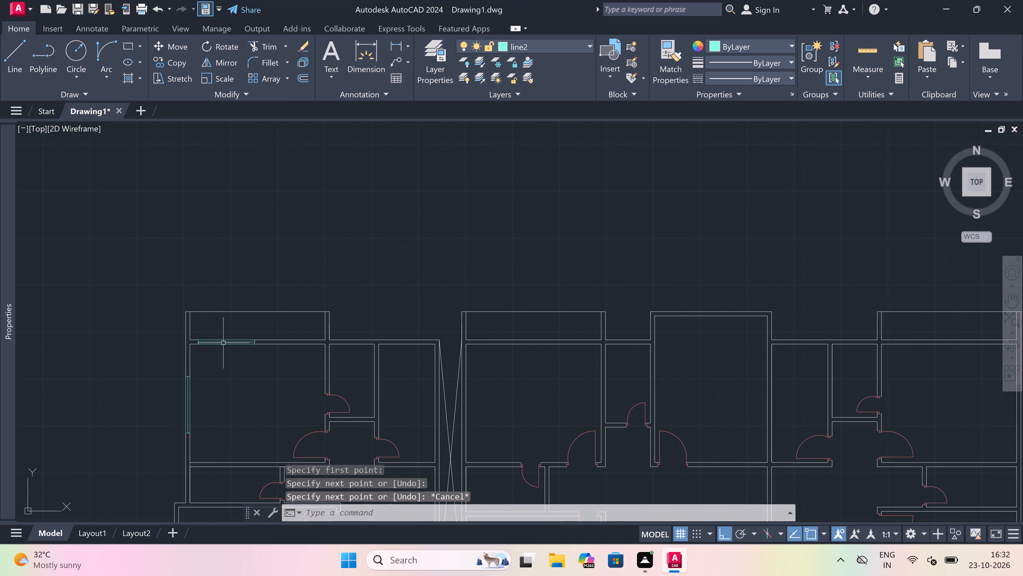
key(space)
scroll(338, 345, up, 2)
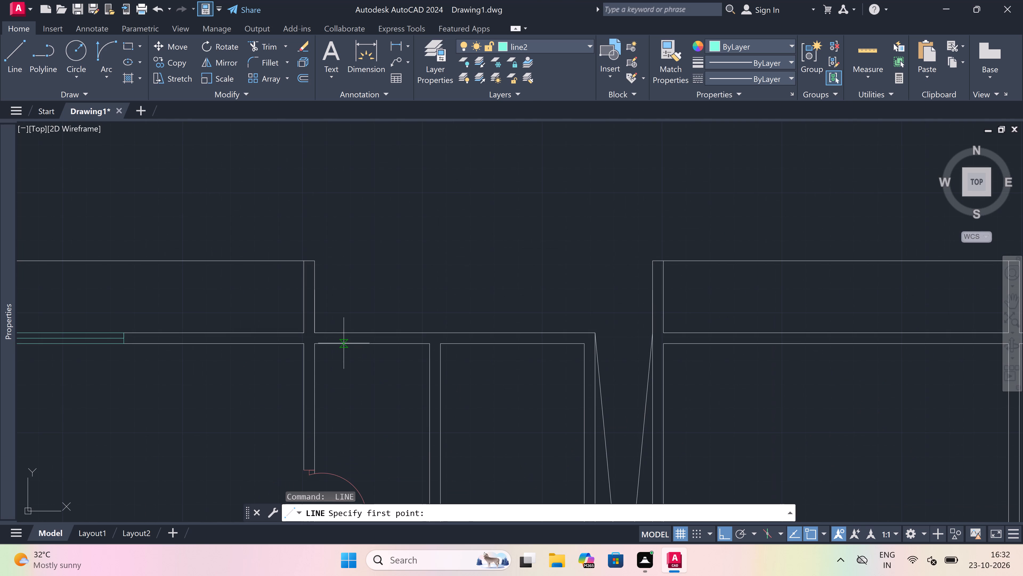
scroll(344, 342, up, 1)
click(334, 344)
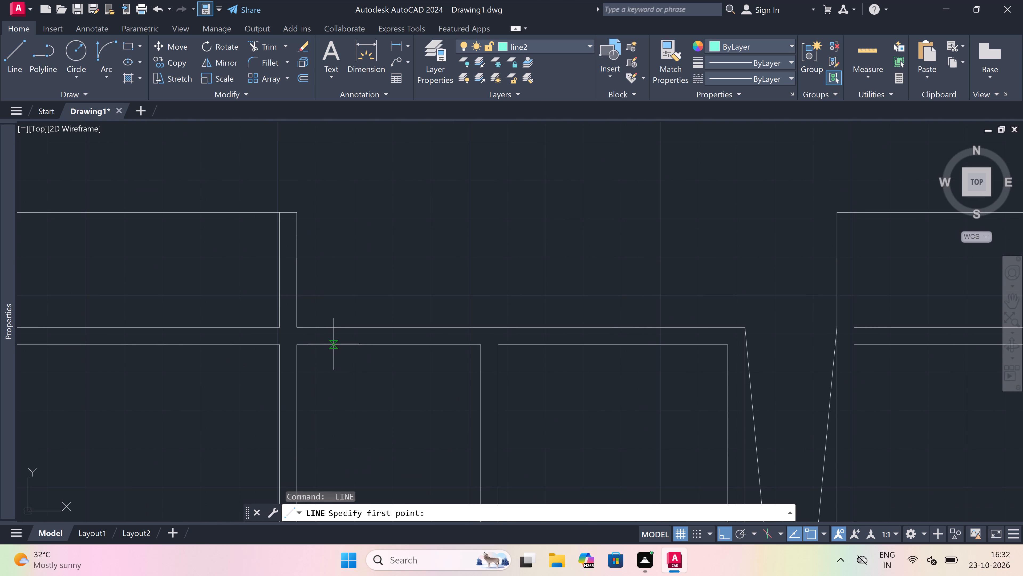
drag(332, 331, 335, 340)
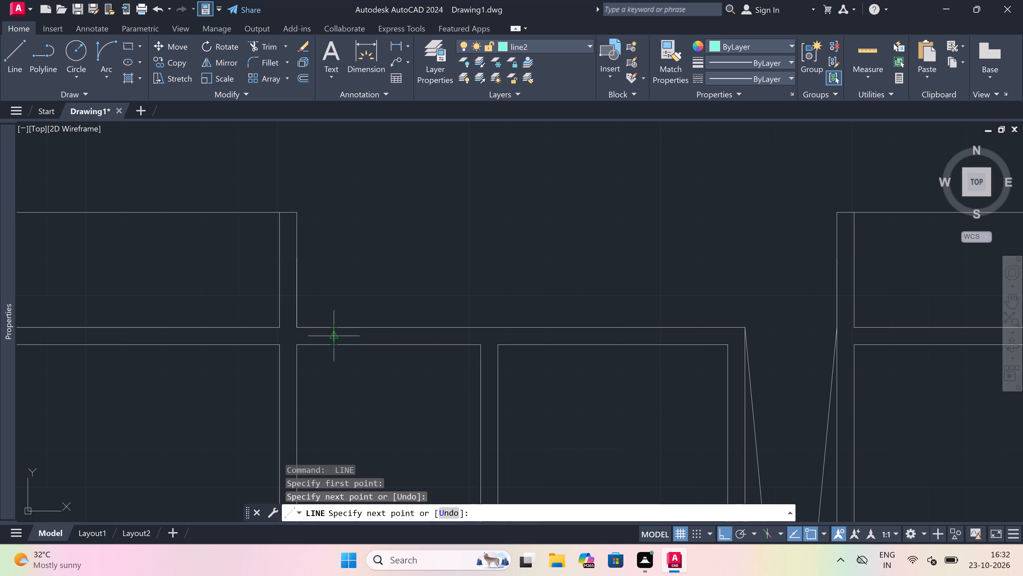
click(335, 336)
scroll(346, 336, up, 3)
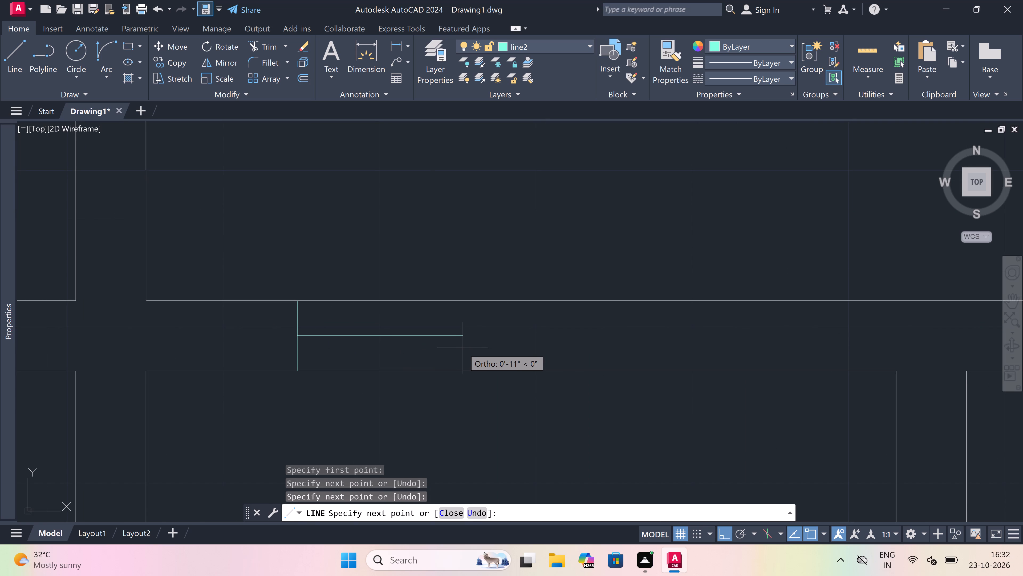
text(2')
key(space)
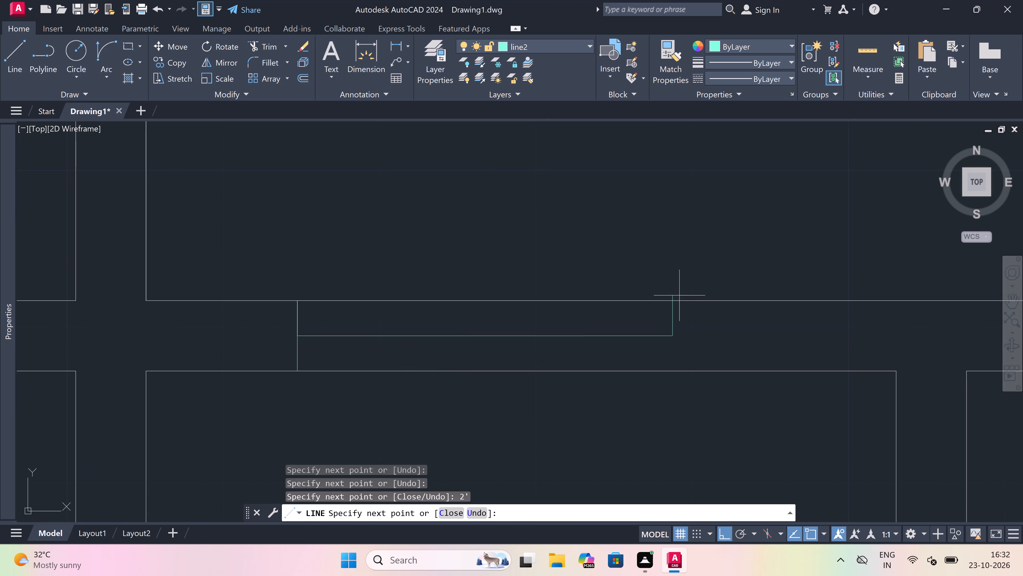
drag(676, 304, 678, 308)
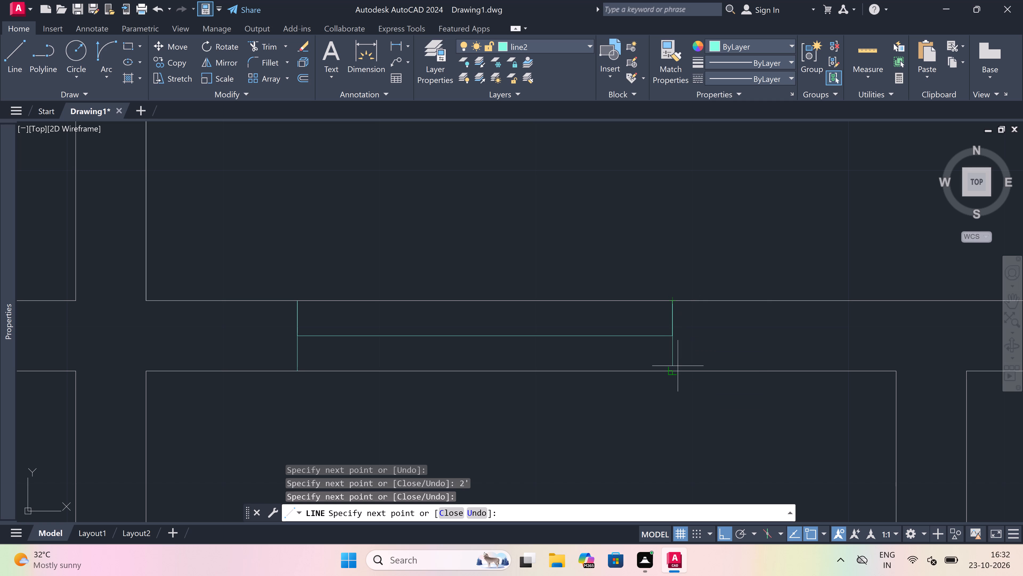
click(675, 367)
key(Escape)
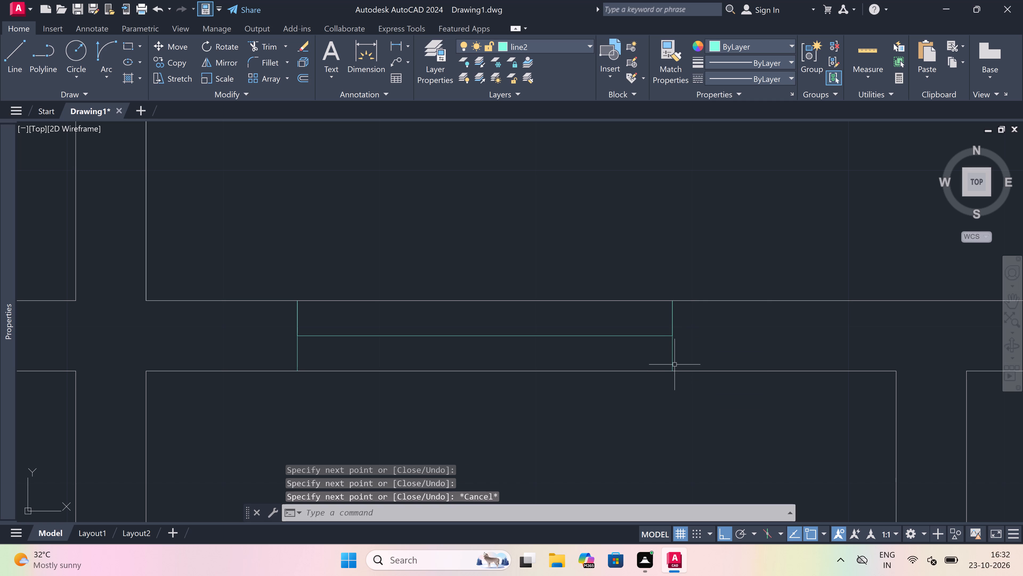
Trim the inner and outer wall lines between the two ends of the small room's 2' window.
key(t)
key(r)
key(space)
drag(530, 362, 530, 361)
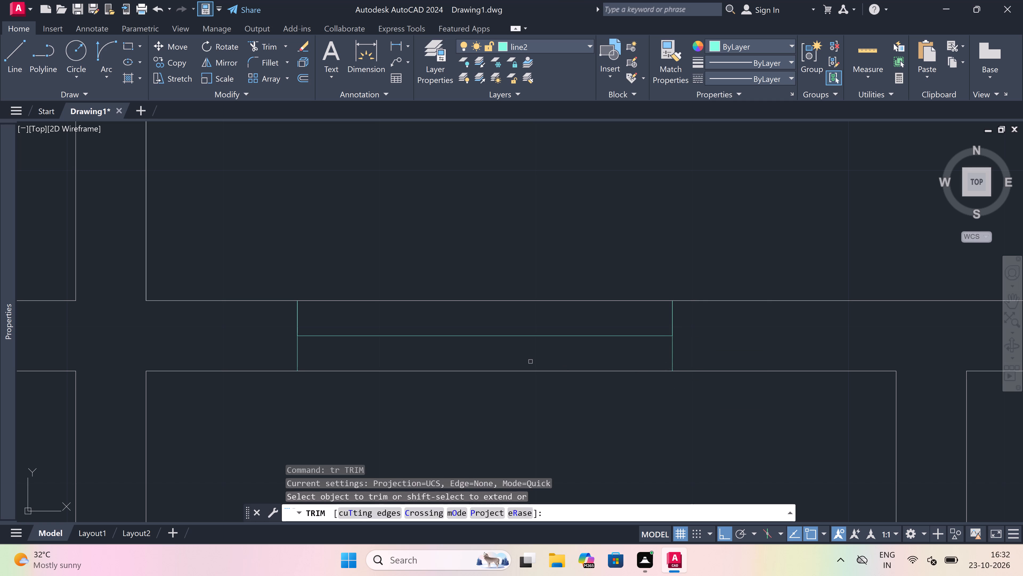
drag(530, 361, 527, 368)
click(472, 418)
drag(450, 292, 450, 295)
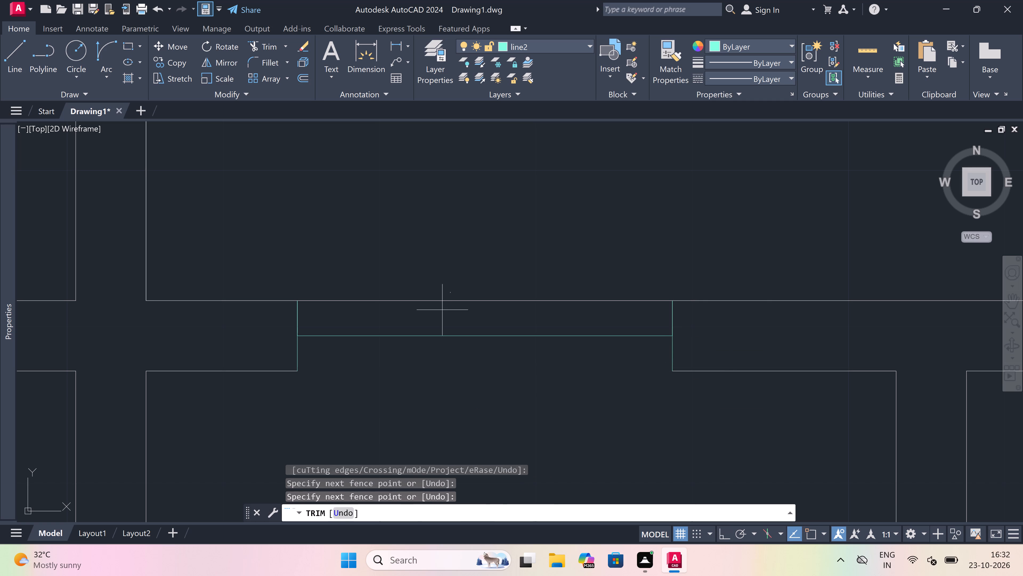
click(441, 311)
key(Escape)
Draw the outer and inner face lines between the end lines of the small room's 2' window.
text(l)
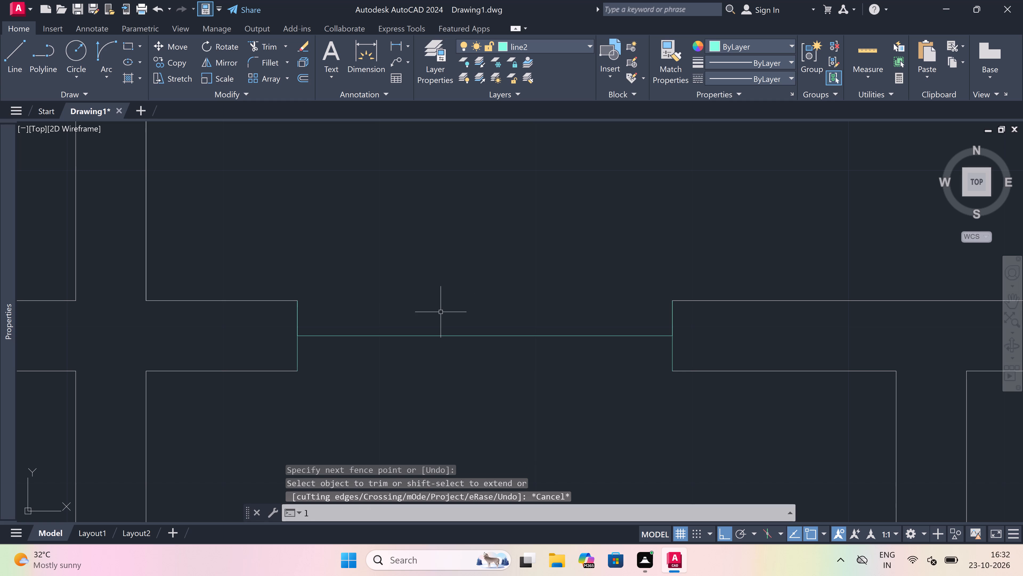
key(space)
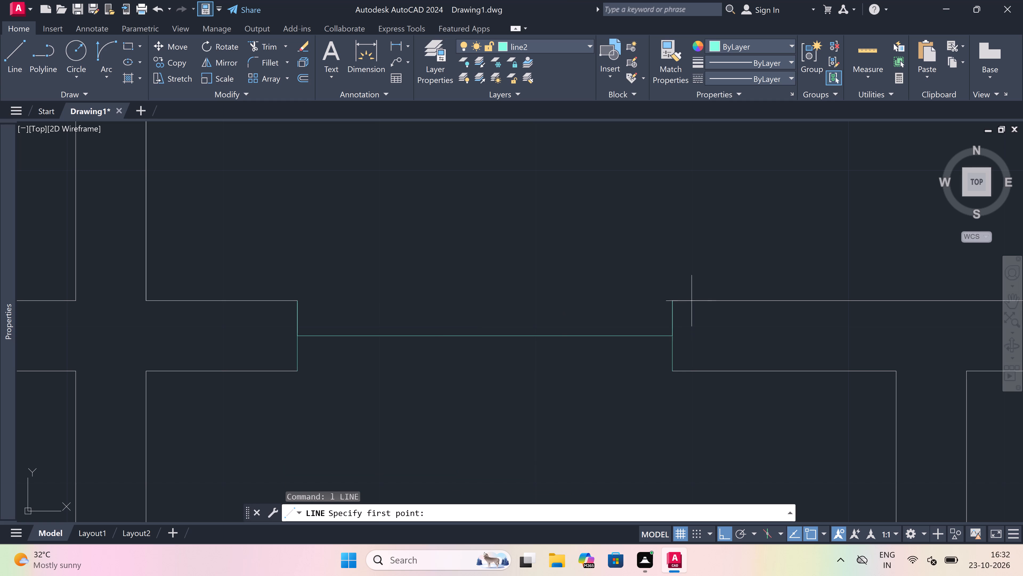
click(669, 299)
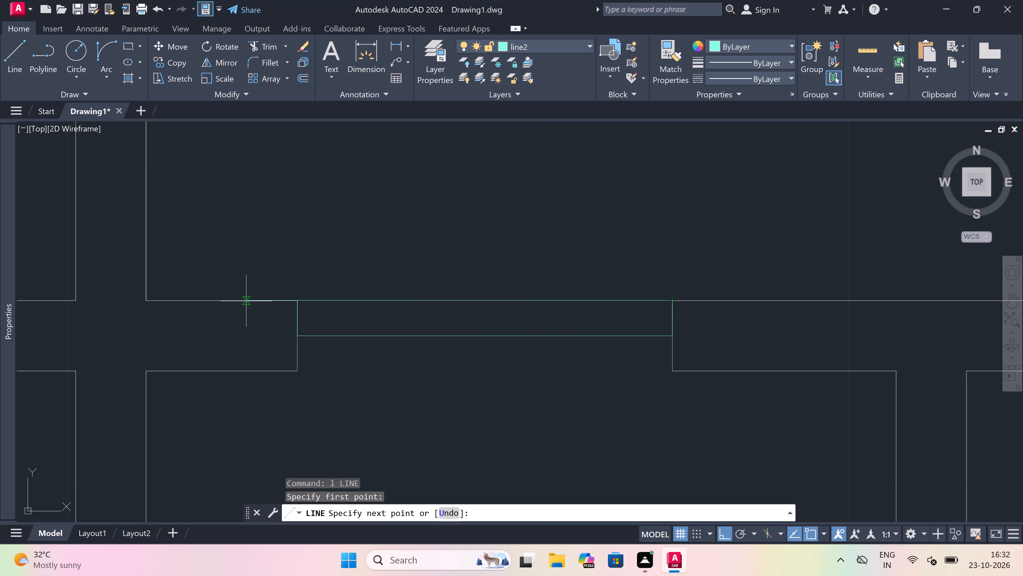
click(298, 302)
key(Escape)
key(space)
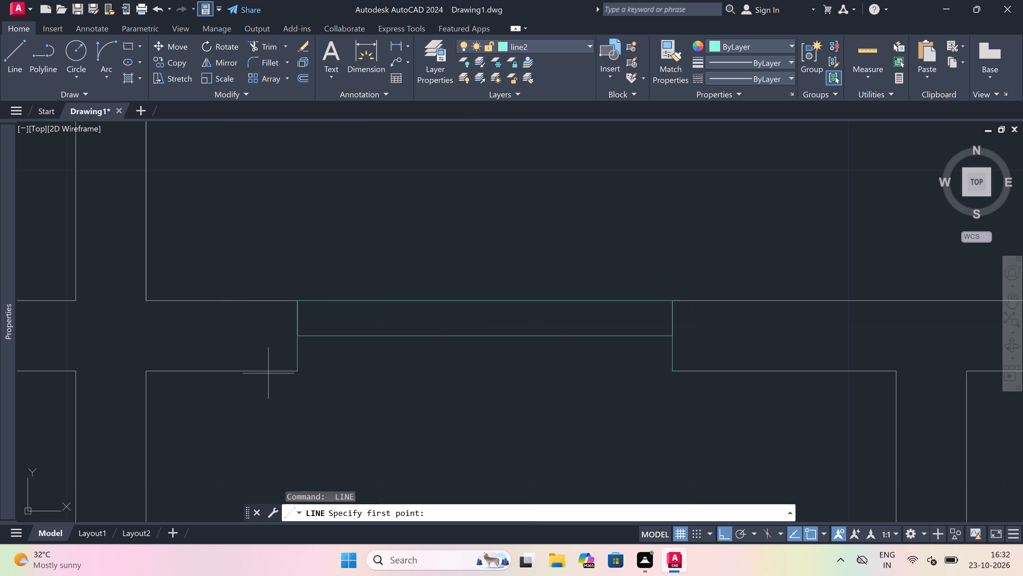
drag(298, 368, 394, 368)
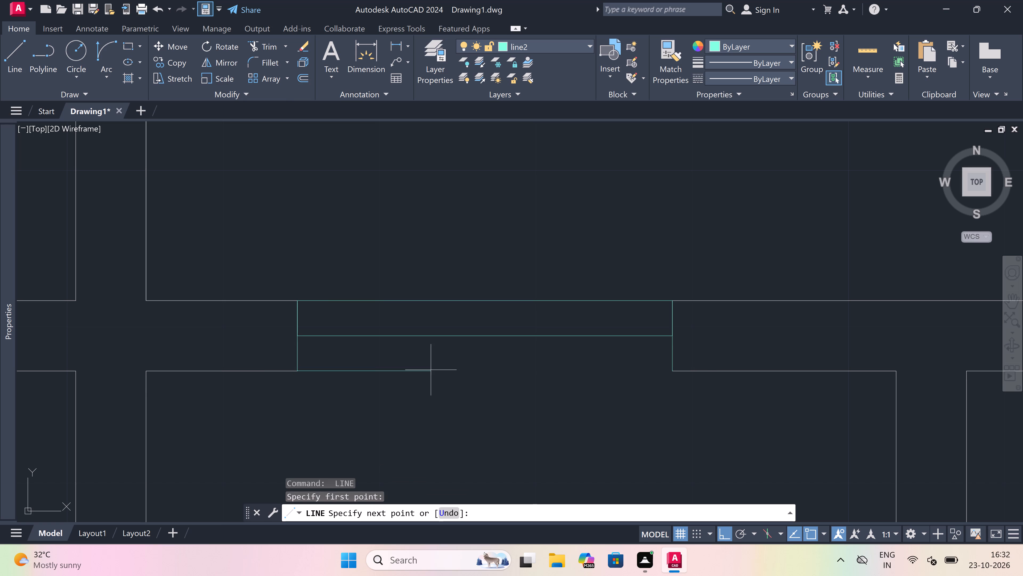
click(668, 372)
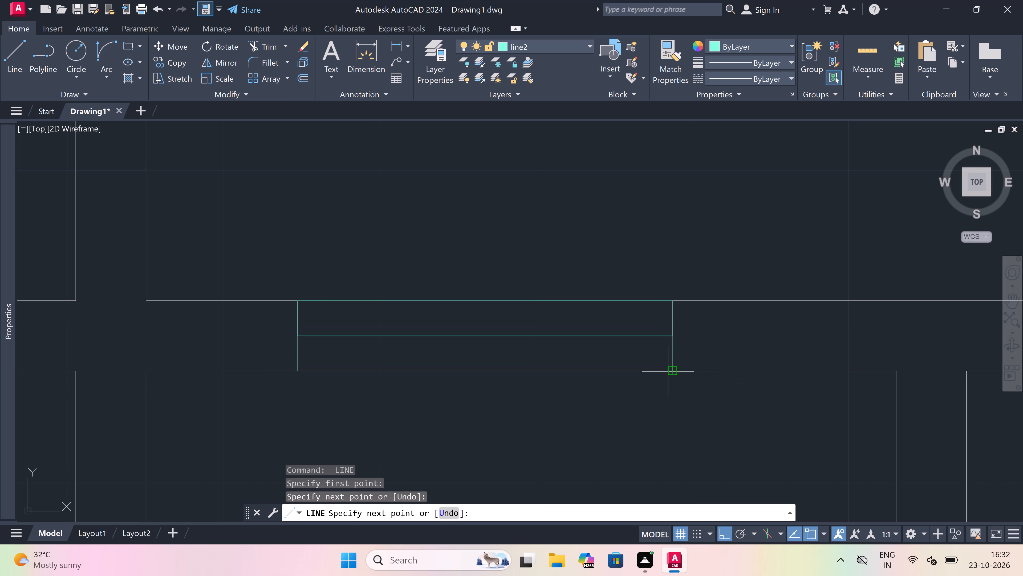
key(Escape)
Draw a window in the top wall of the next room, beside the crossed shaft: a cross line, a 3' centre line rightward, and a closing cross line.
scroll(252, 331, down, 1)
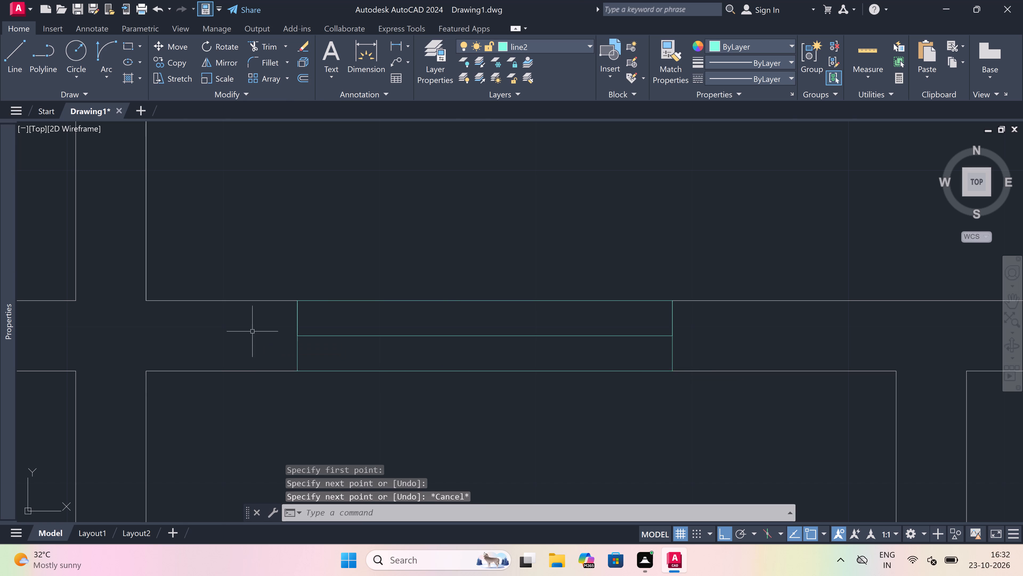
scroll(252, 331, down, 3)
key(space)
scroll(454, 317, down, 3)
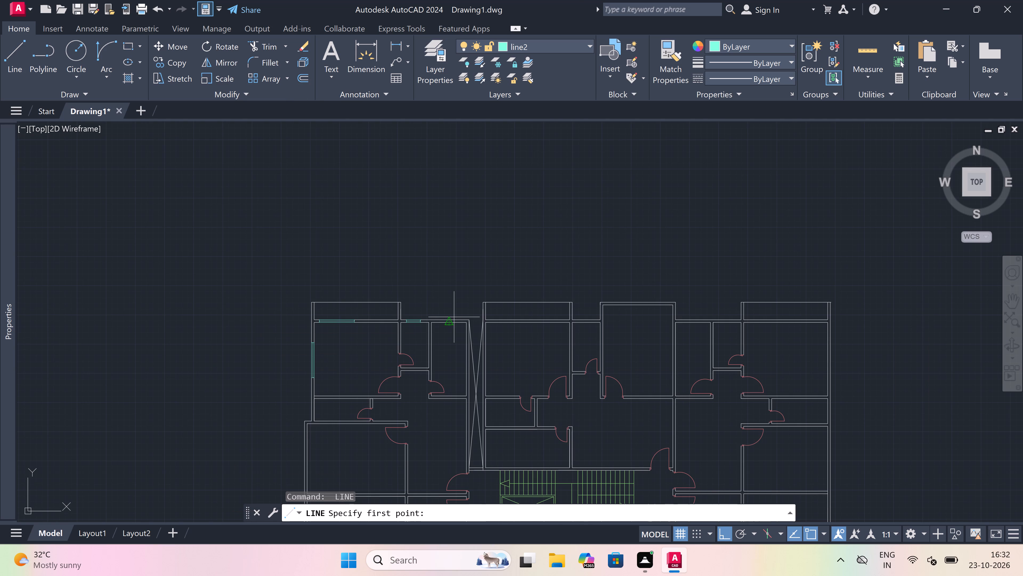
scroll(450, 317, up, 5)
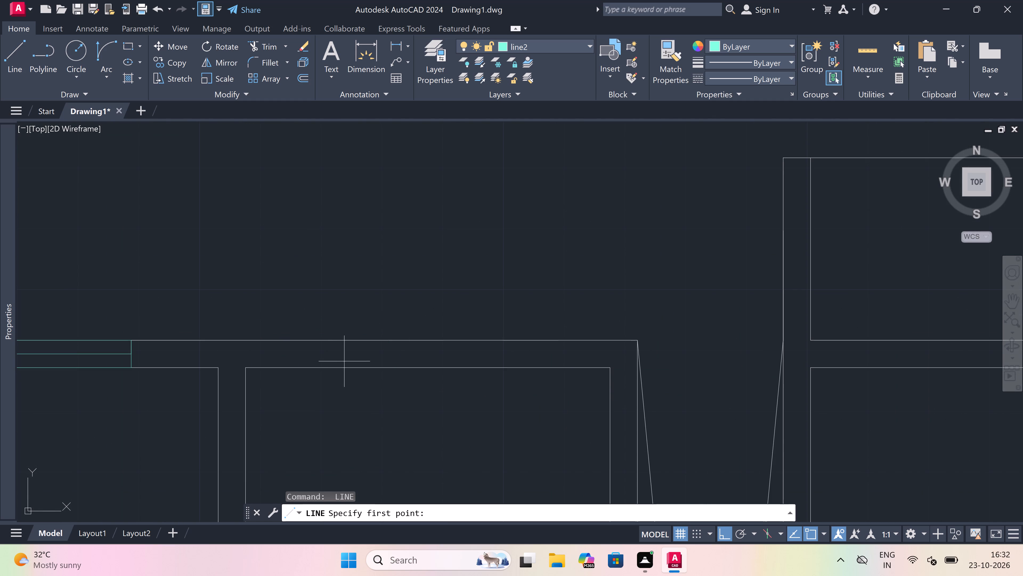
click(325, 365)
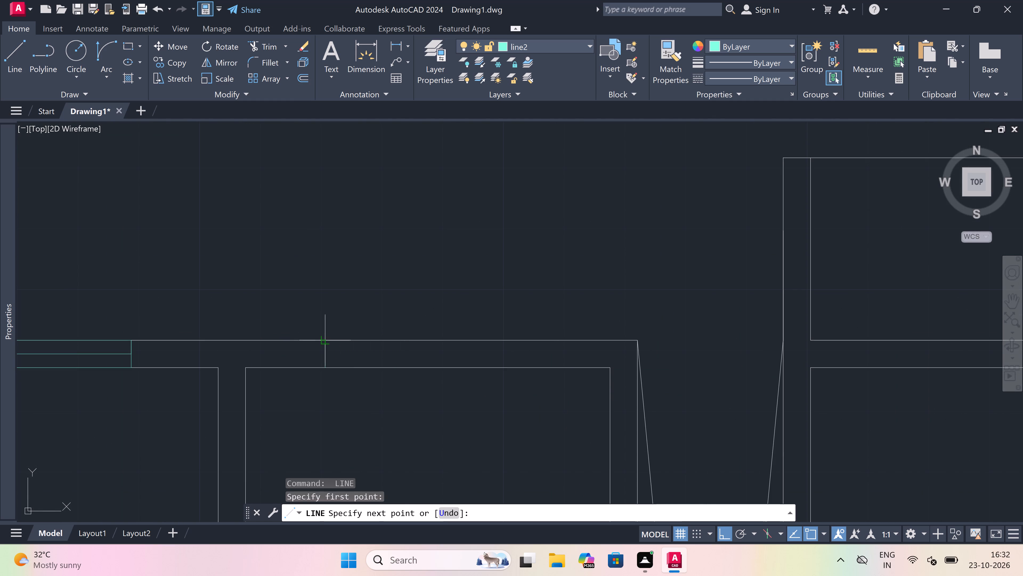
click(324, 340)
drag(325, 354, 495, 359)
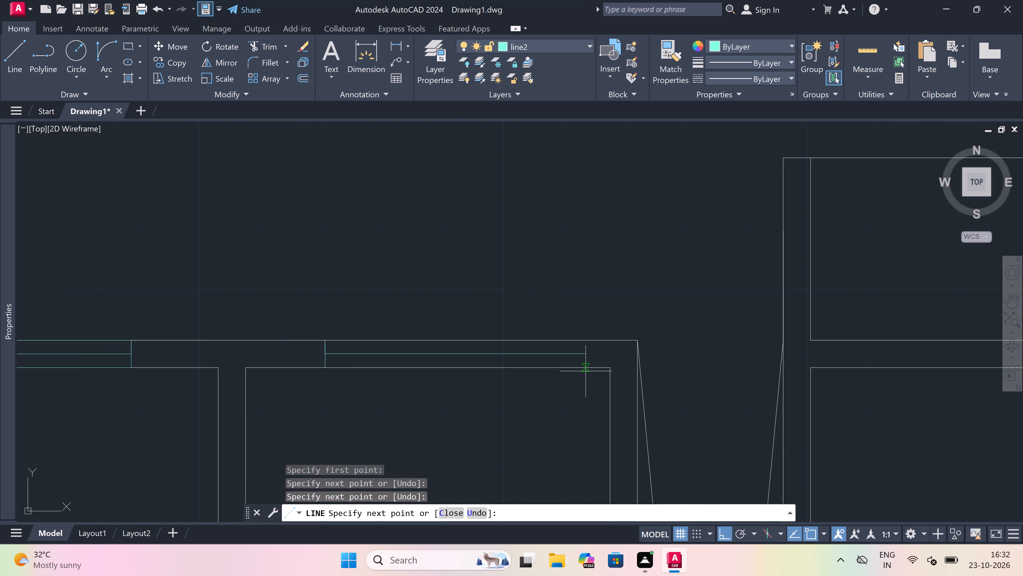
text(3')
key(space)
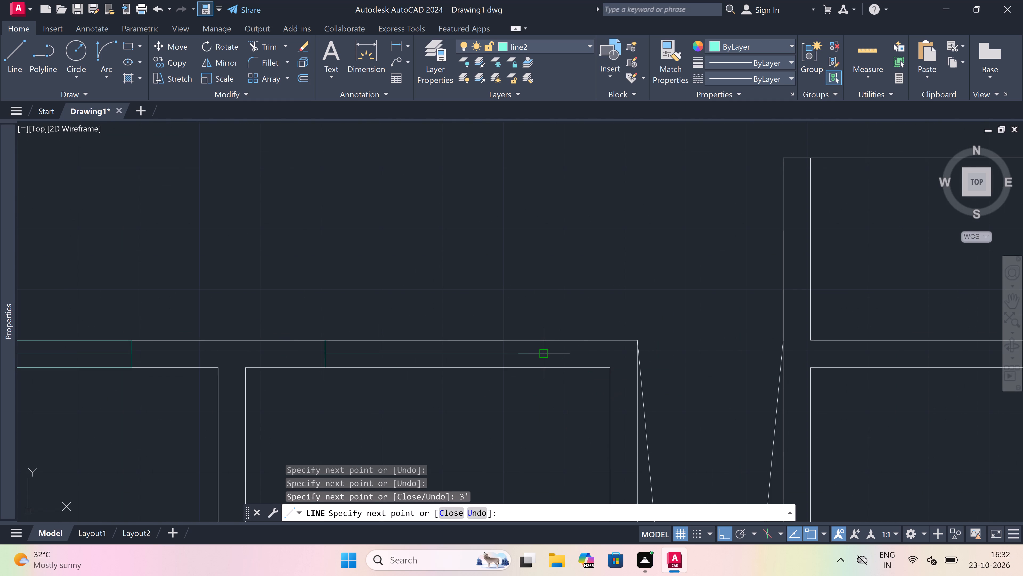
click(547, 337)
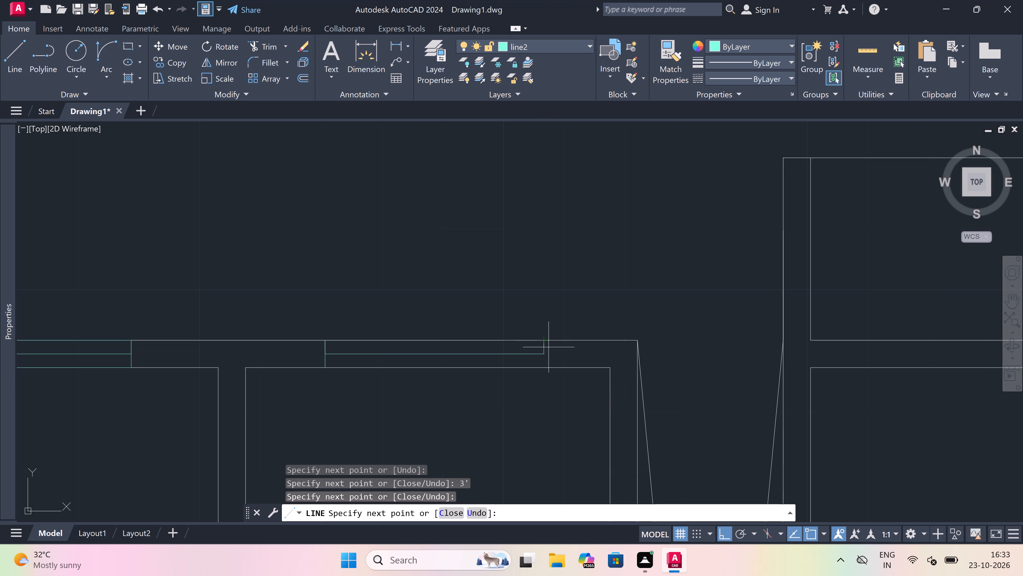
click(548, 365)
key(Escape)
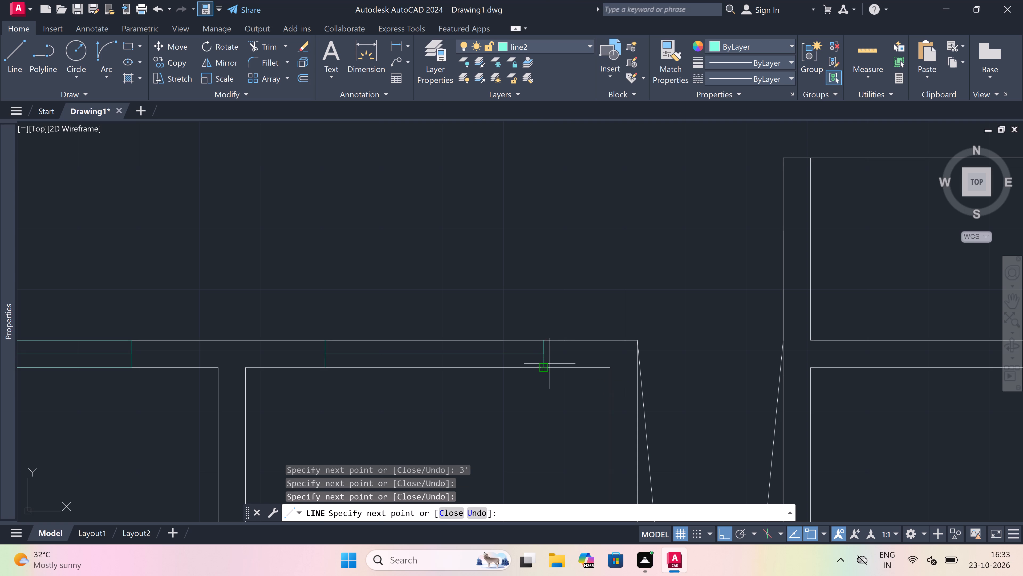
Trim the inner and outer wall lines between the two ends of the 3' window.
key(t)
key(r)
key(space)
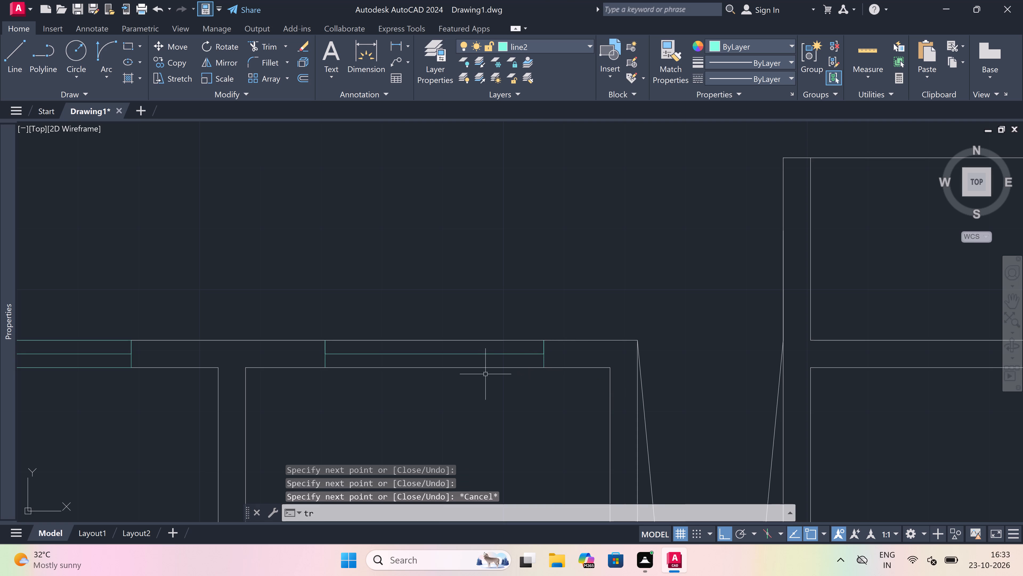
click(457, 364)
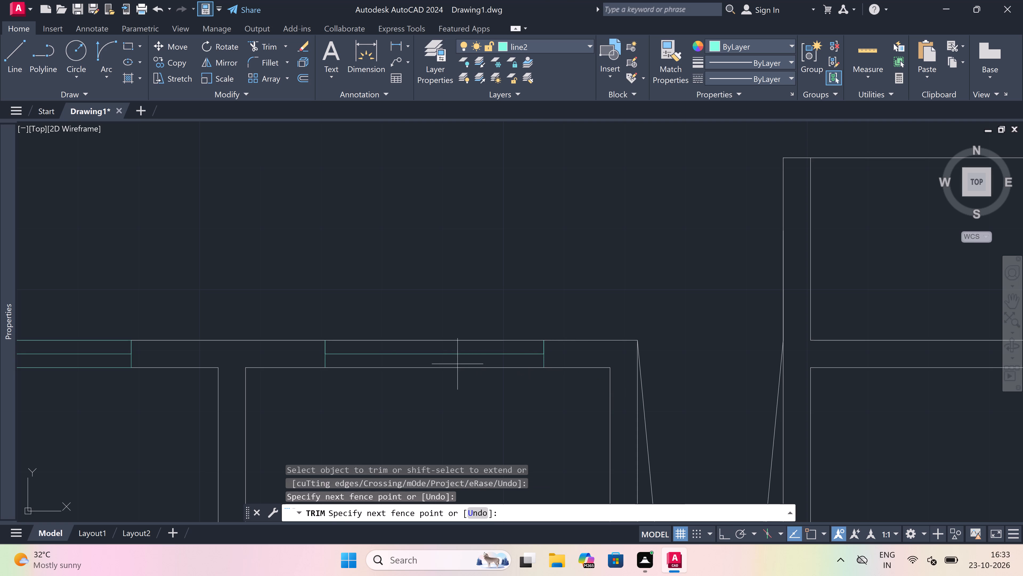
click(448, 386)
click(453, 341)
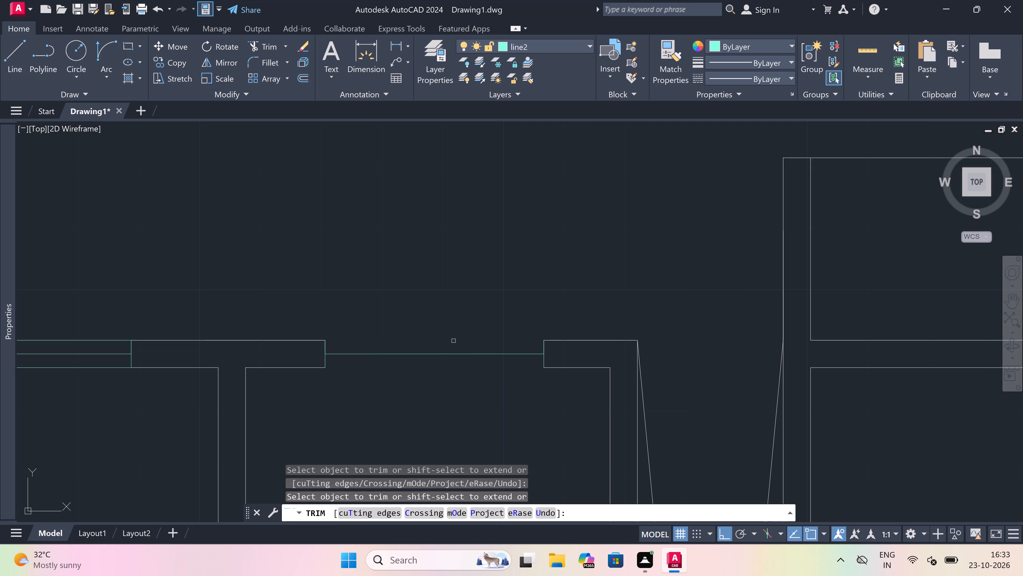
key(Escape)
Draw the outer and inner face lines between the end lines of the 3' window.
key(l)
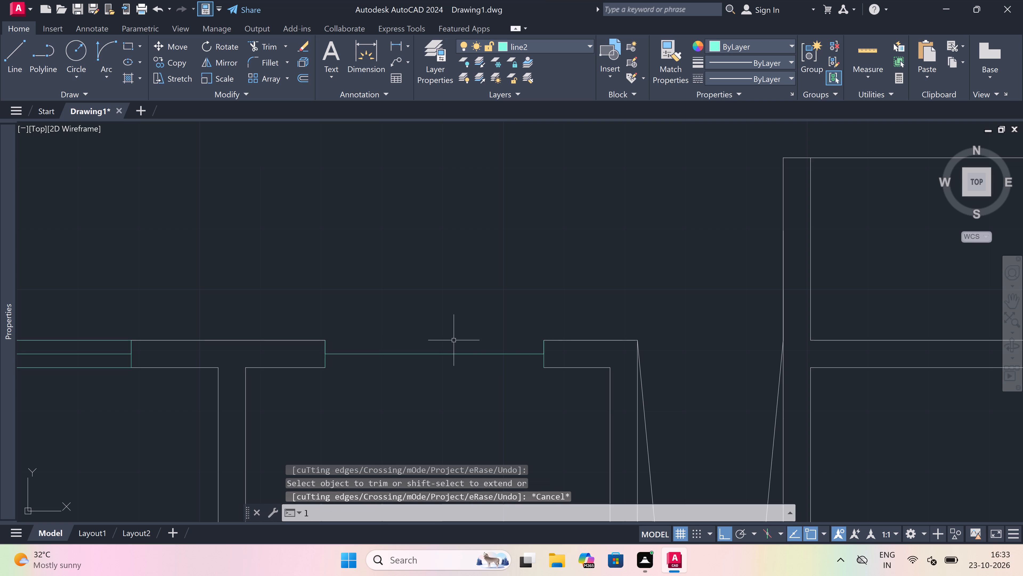
key(space)
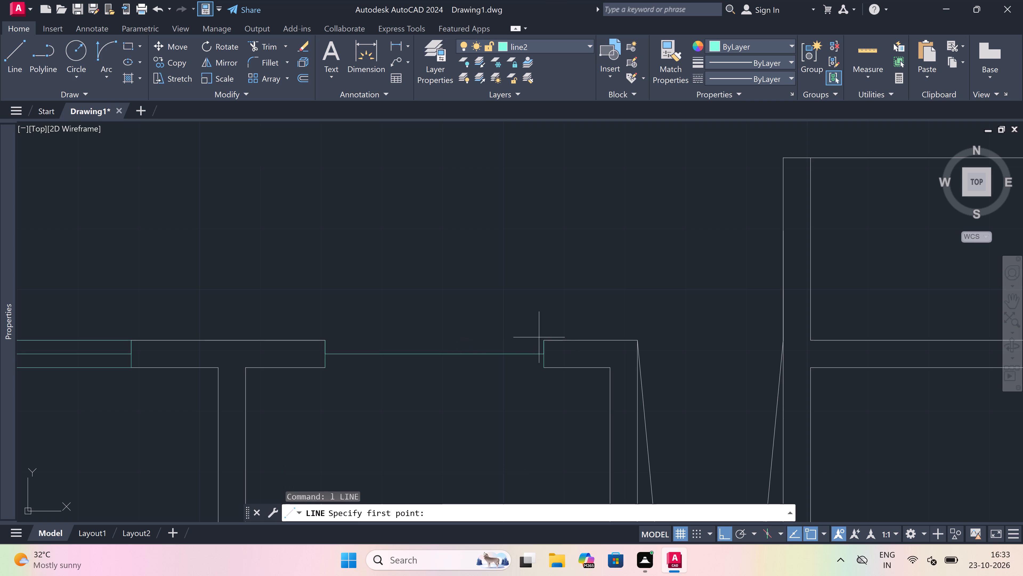
drag(544, 338, 525, 339)
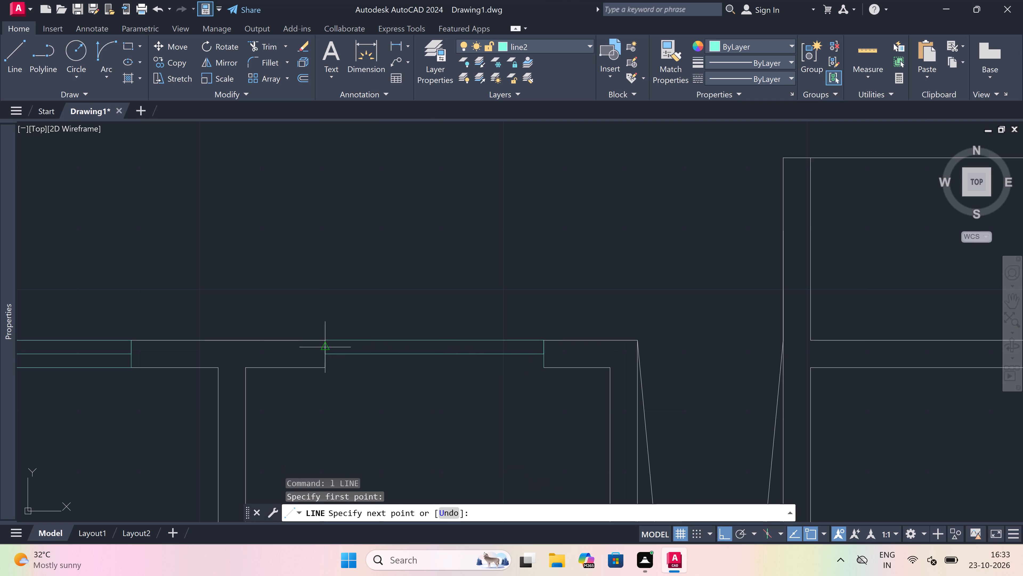
click(328, 341)
key(Escape)
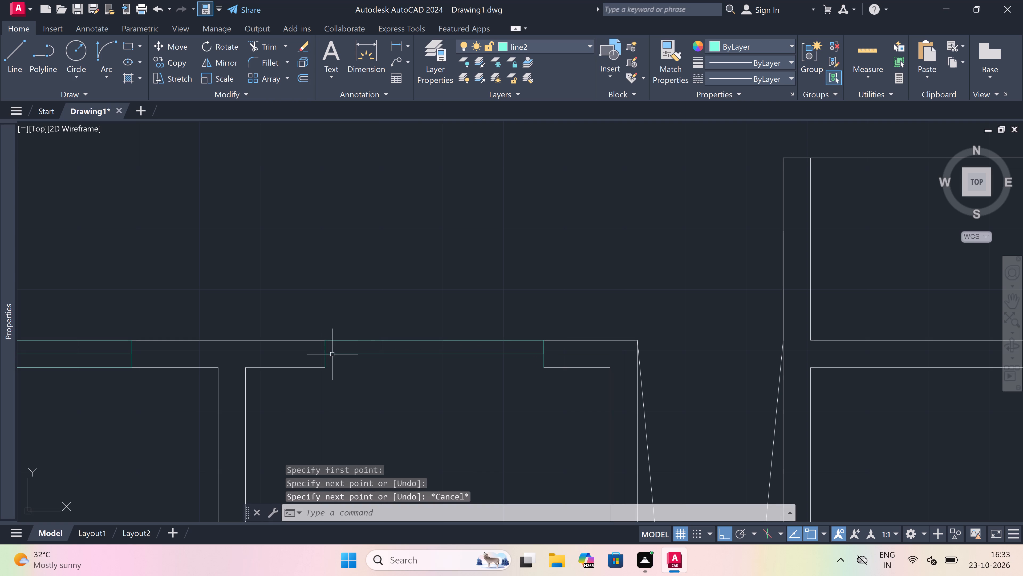
key(space)
click(329, 366)
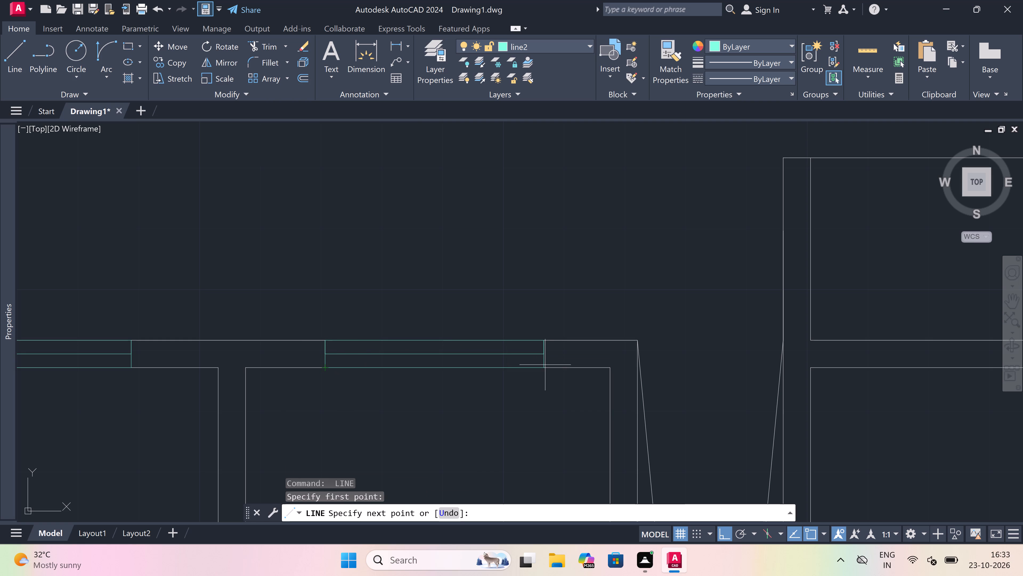
click(545, 365)
key(Escape)
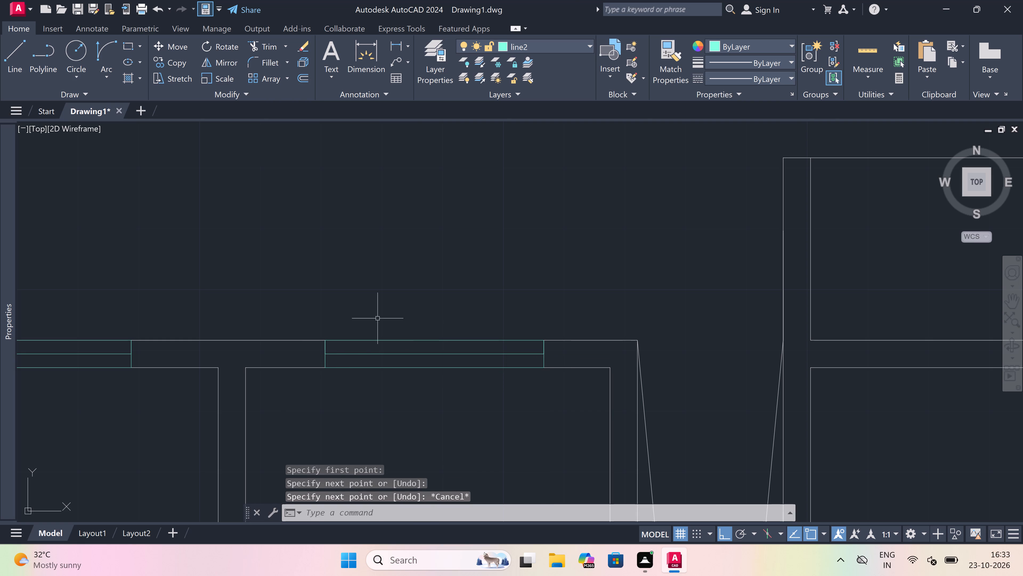
Draw a window in the left outer wall of the small room below the upper-left room: a cross line, a 2' centre line upward, and a closing cross line.
scroll(372, 317, down, 5)
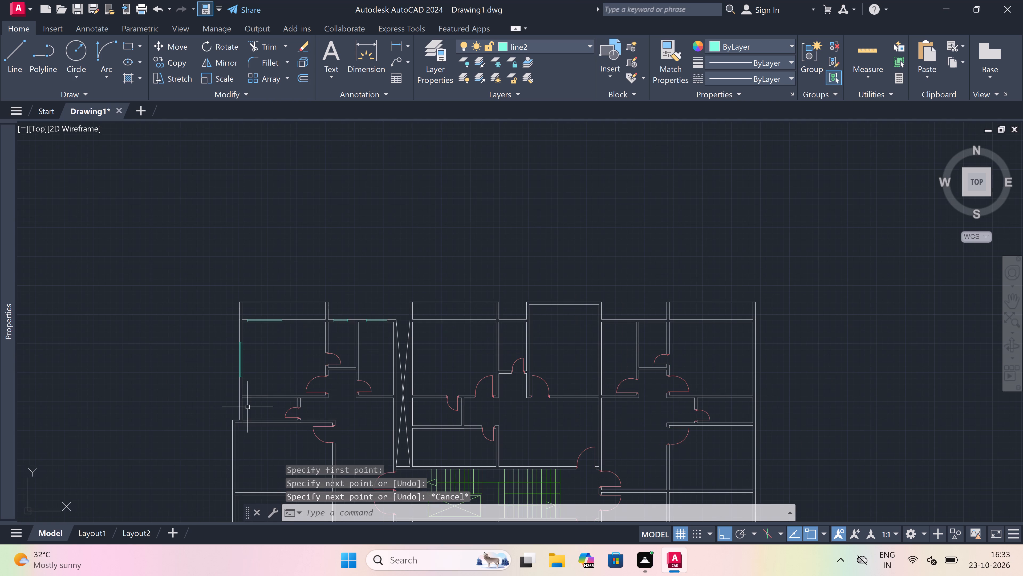
scroll(213, 413, up, 2)
scroll(285, 419, up, 2)
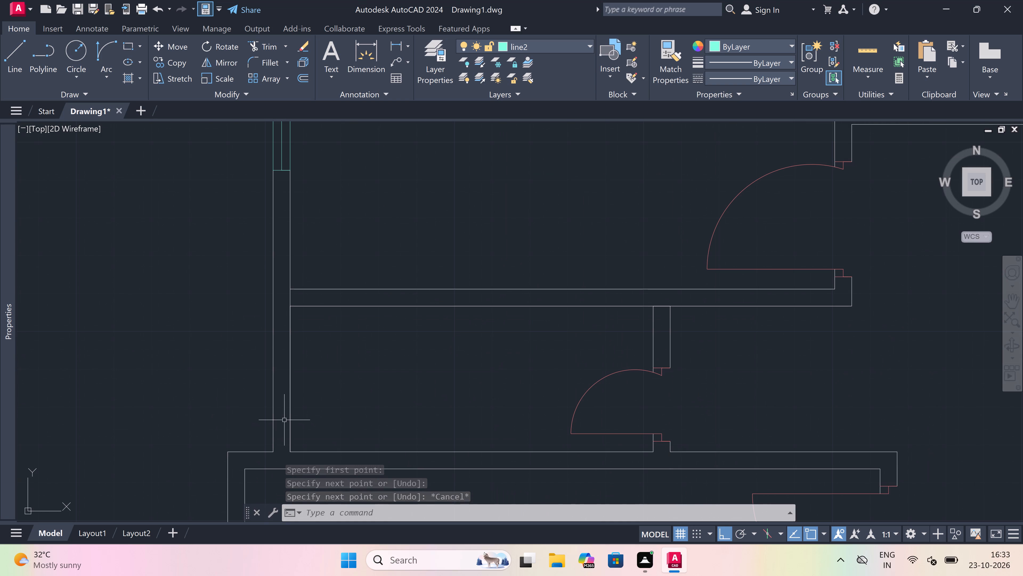
key(space)
drag(275, 430, 281, 429)
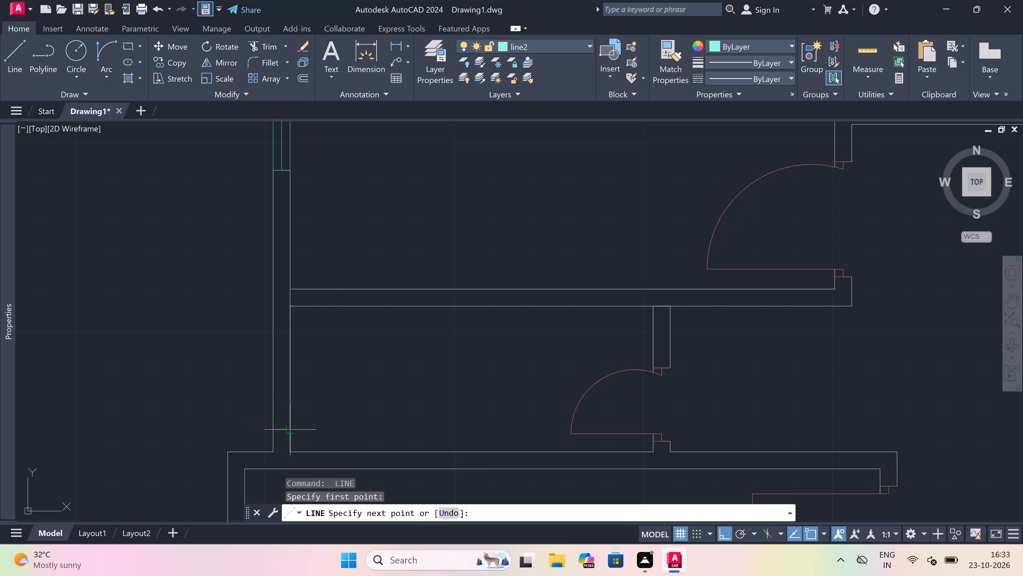
click(289, 428)
drag(276, 430, 282, 418)
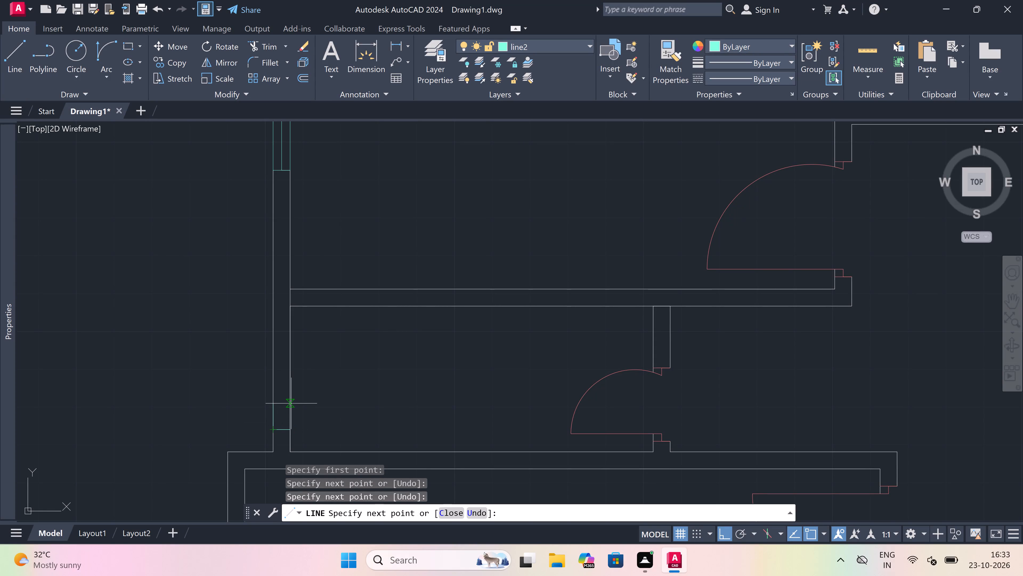
key(Escape)
key(space)
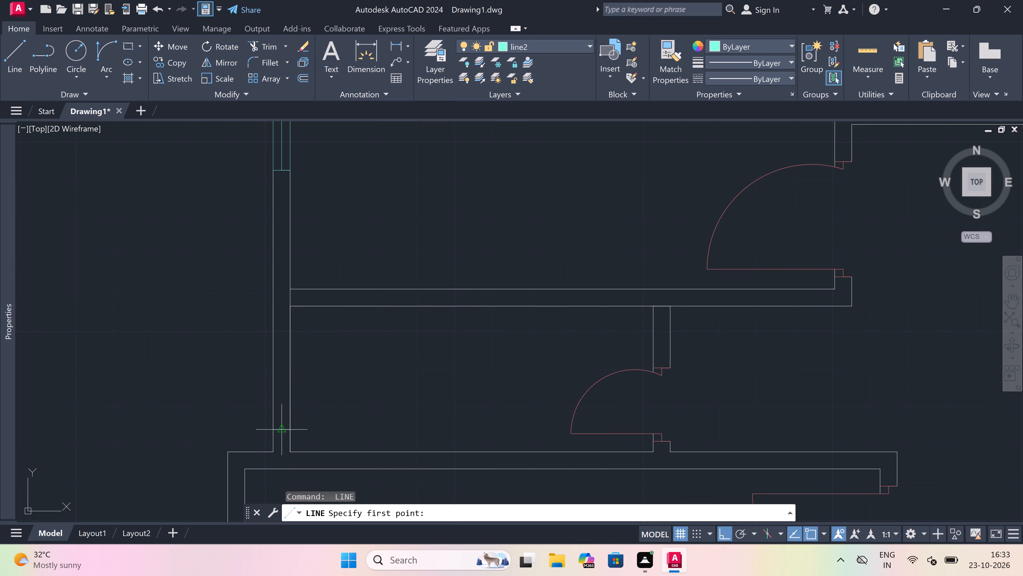
drag(282, 429, 281, 413)
text(2')
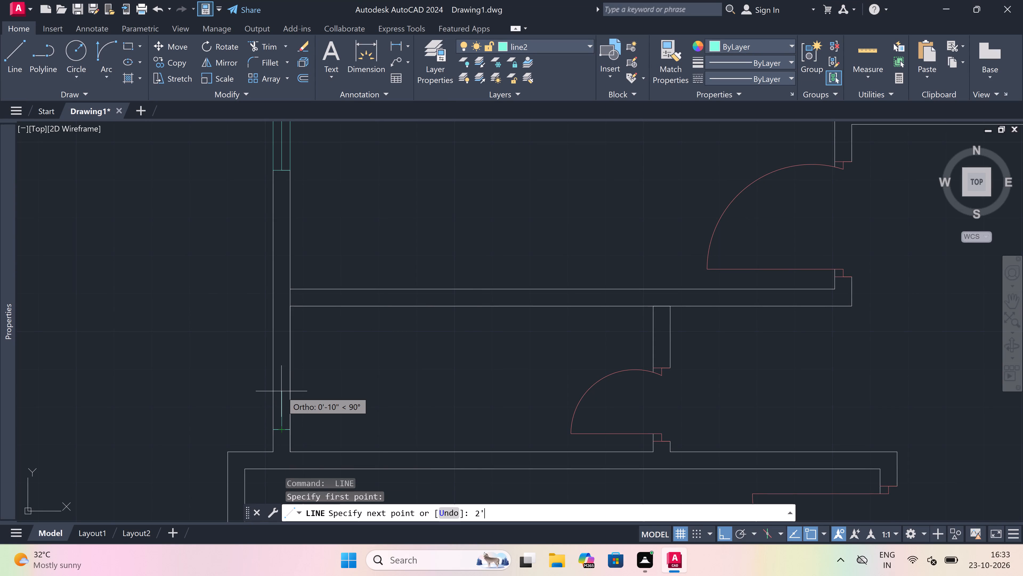
key(space)
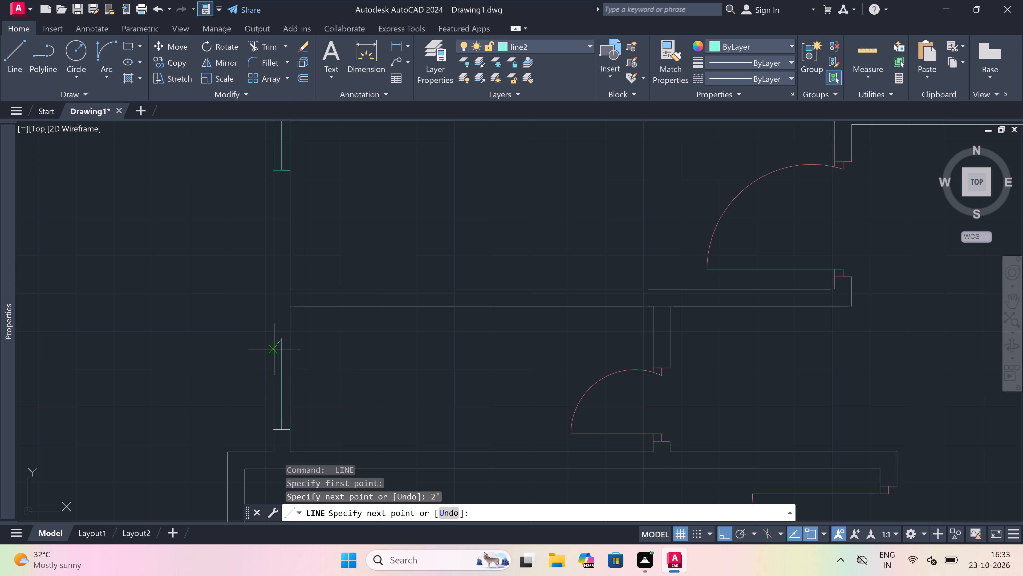
click(270, 342)
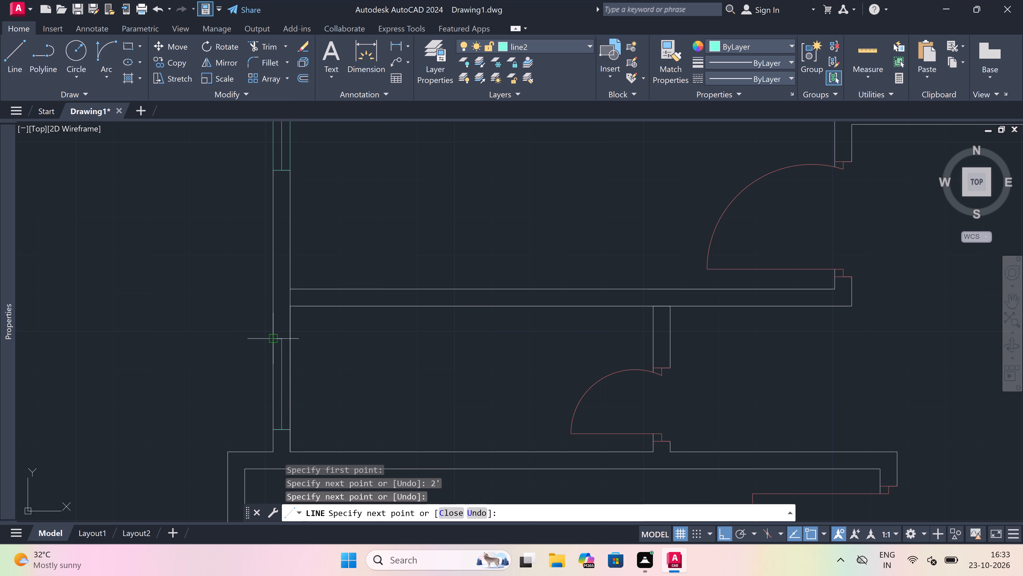
click(287, 338)
key(Escape)
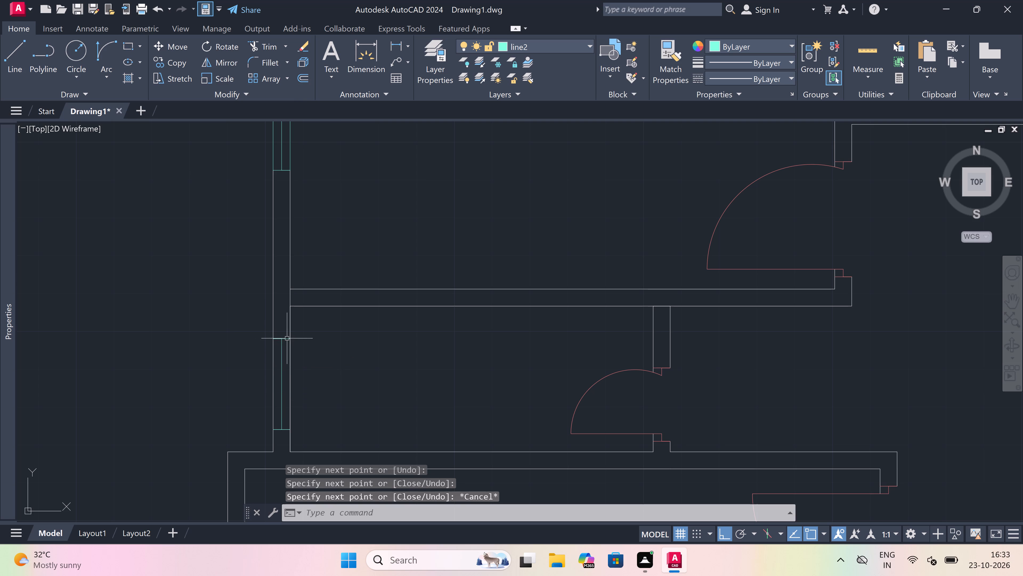
Trim the left outer wall's inner line where the partition above the new 2' window joins it.
text(tr)
key(space)
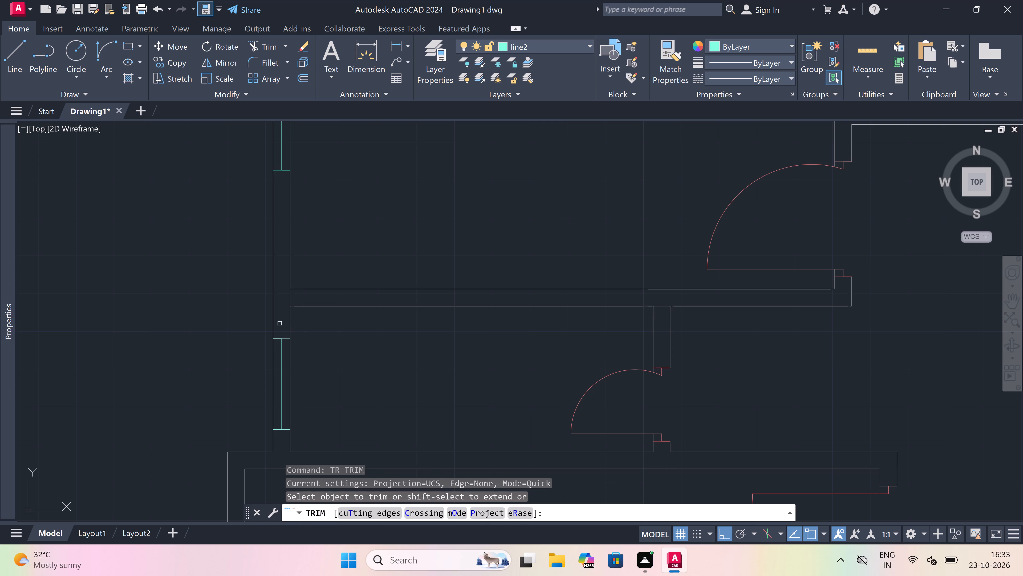
click(285, 298)
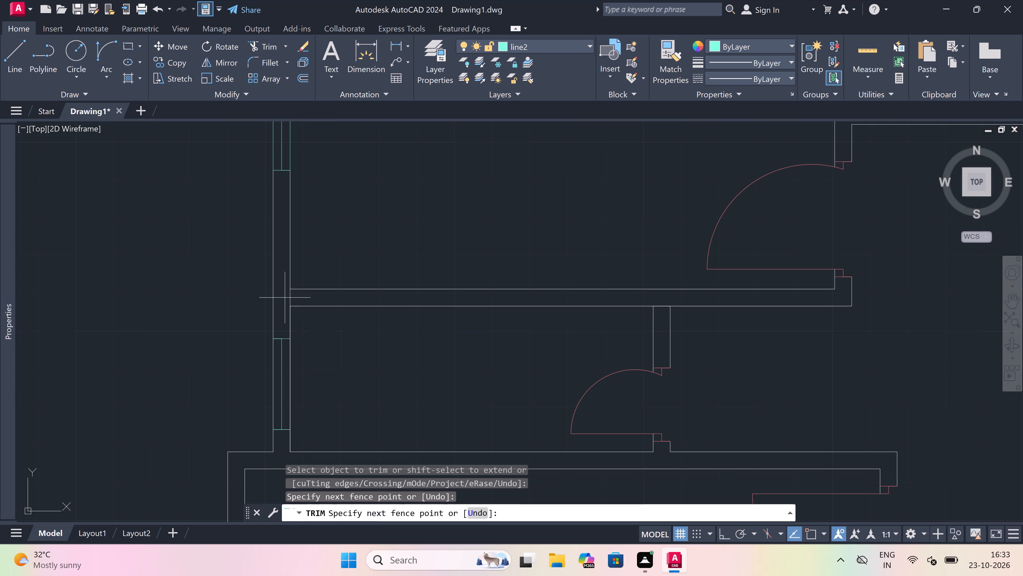
click(303, 297)
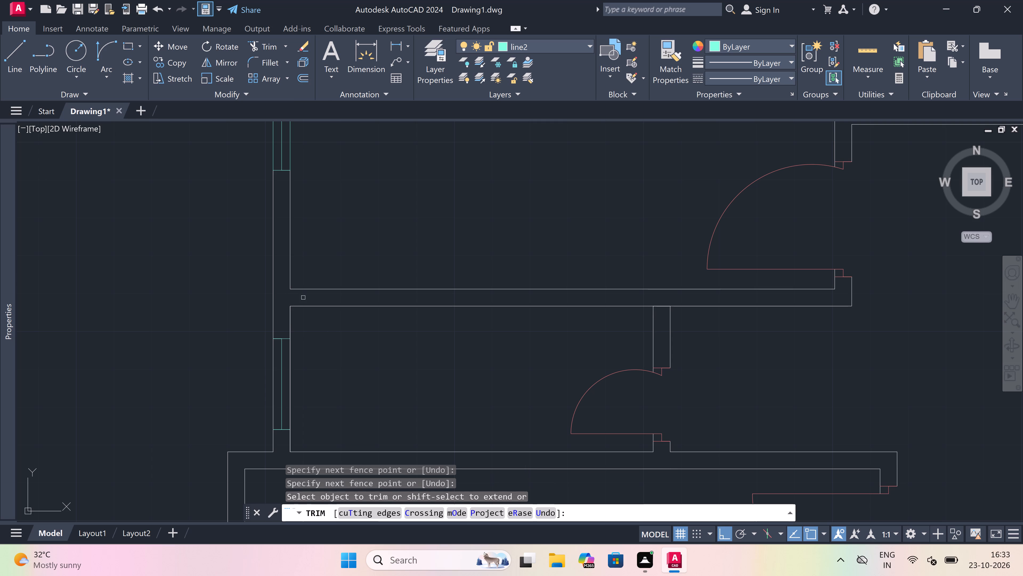
Trim the inner and outer wall lines between the two ends of the 2' window in the small room's left wall.
key(Escape)
scroll(303, 298, down, 3)
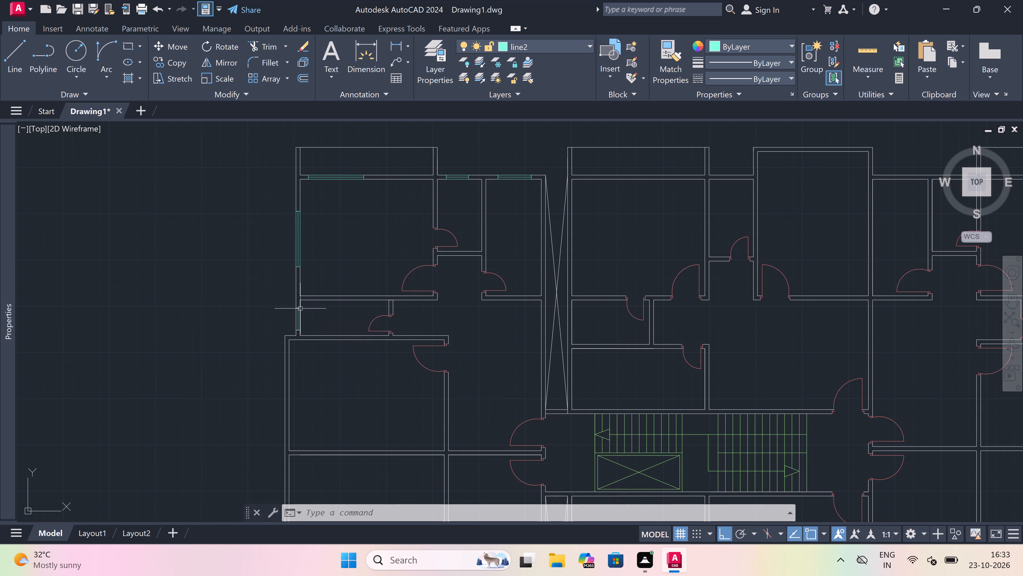
key(t)
key(r)
key(space)
scroll(306, 327, up, 2)
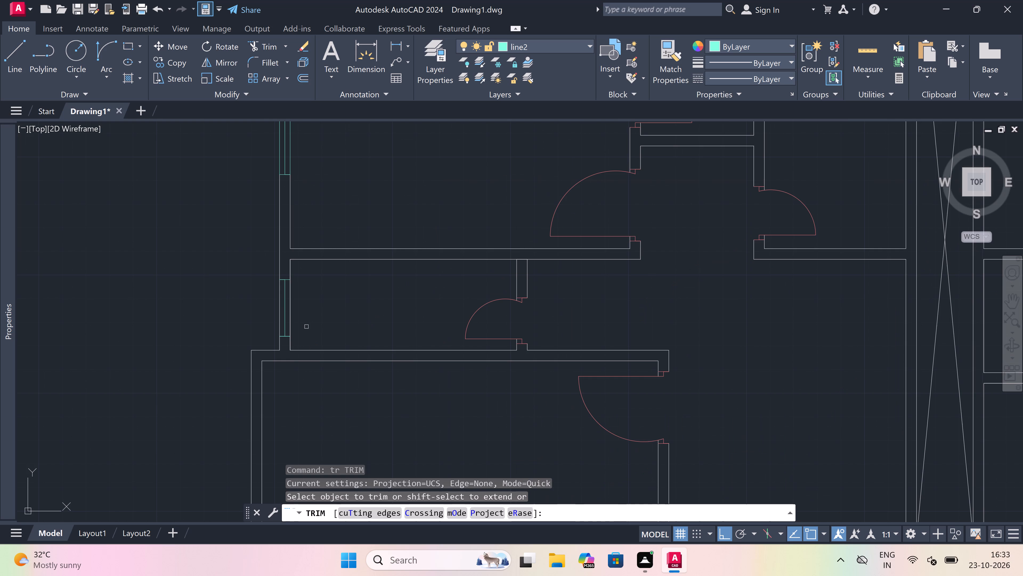
scroll(268, 283, up, 1)
scroll(304, 305, up, 1)
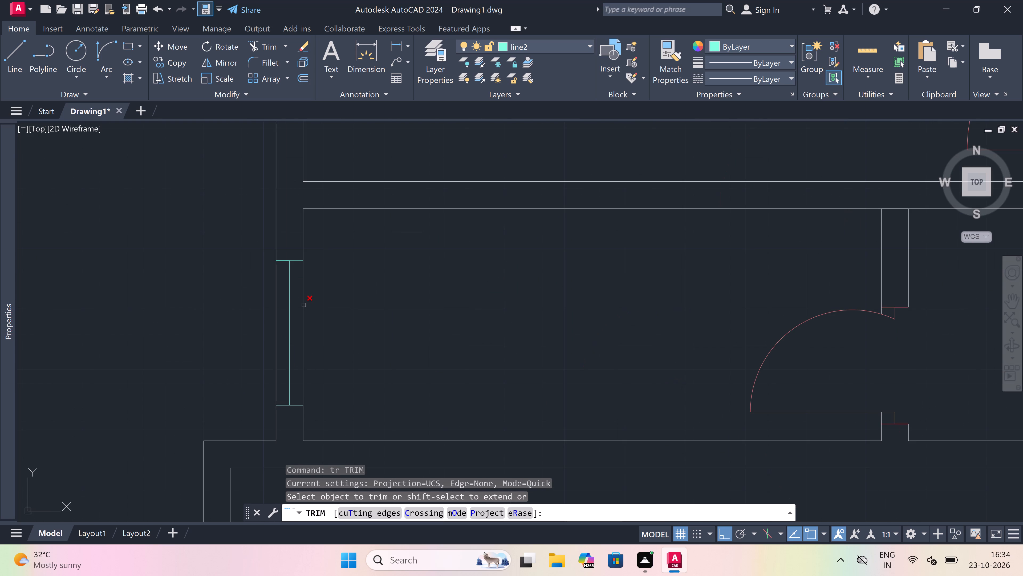
click(304, 305)
click(304, 305)
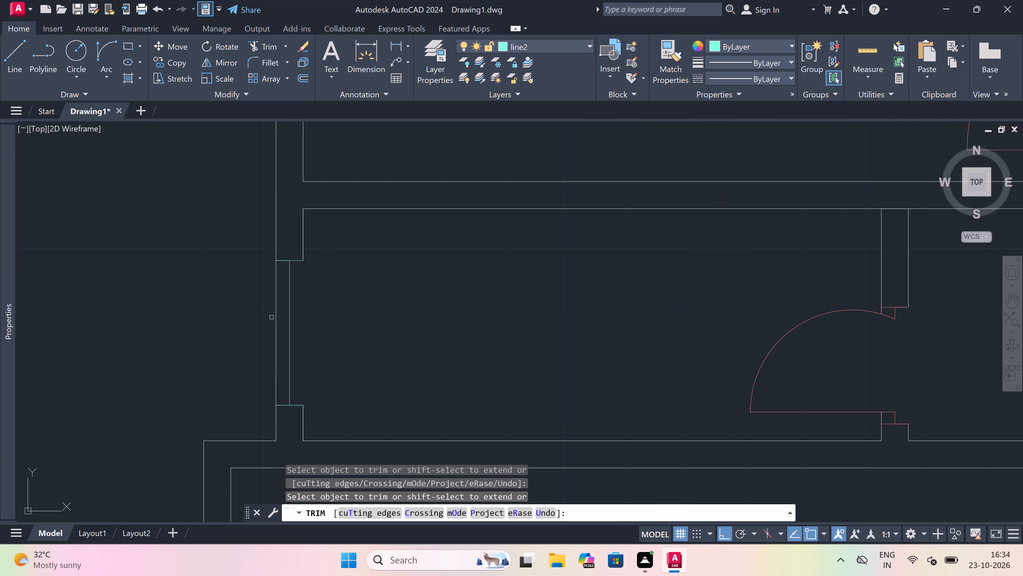
click(276, 316)
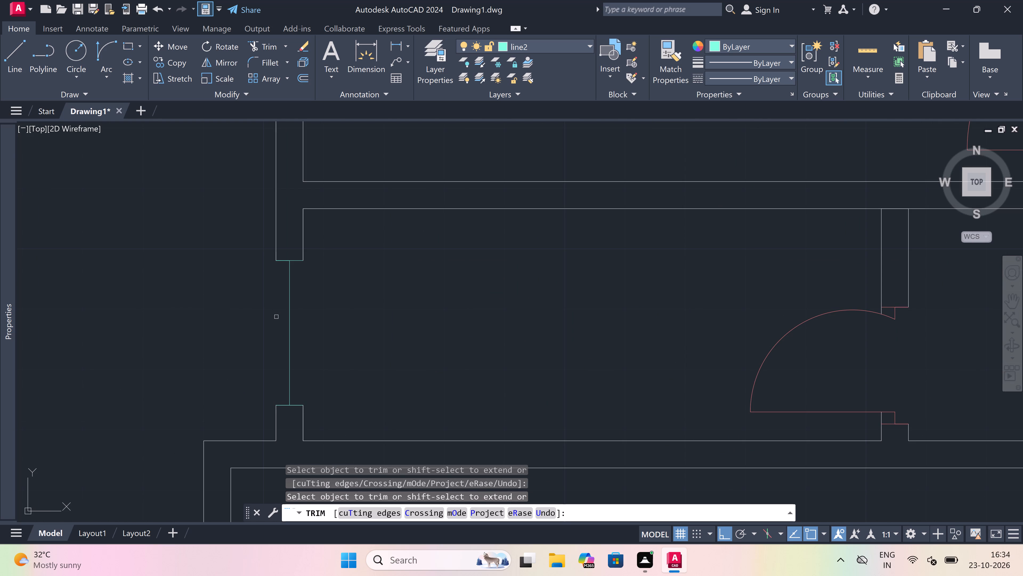
key(Escape)
Draw the outer and inner face lines between the end lines of the 2' window.
text(l)
key(space)
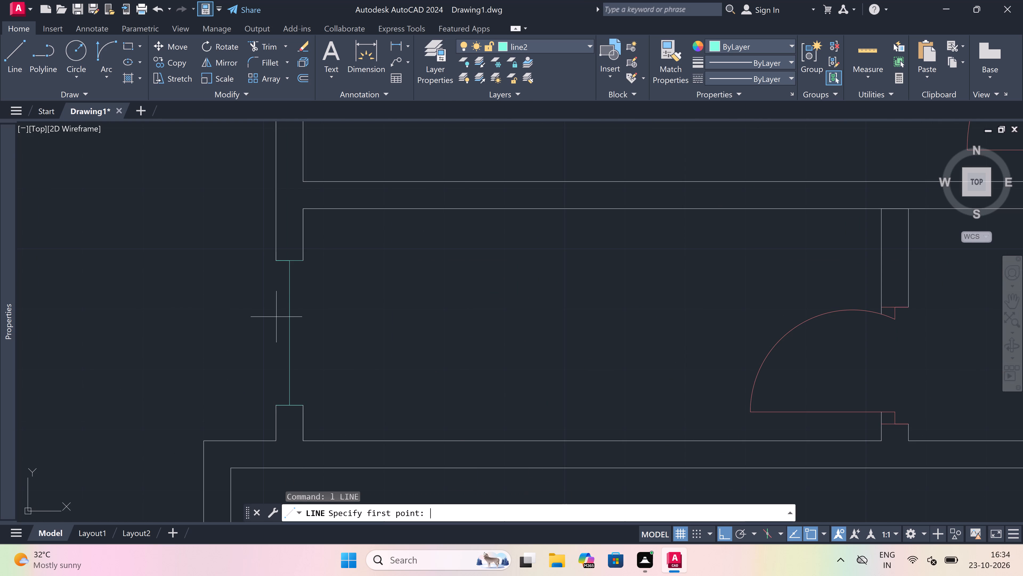
click(276, 263)
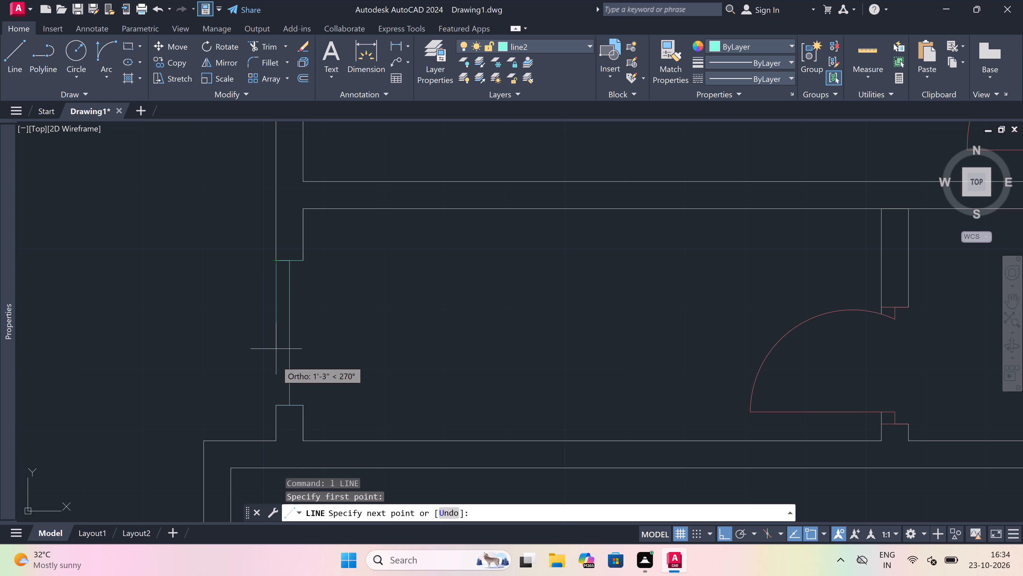
click(276, 400)
key(Escape)
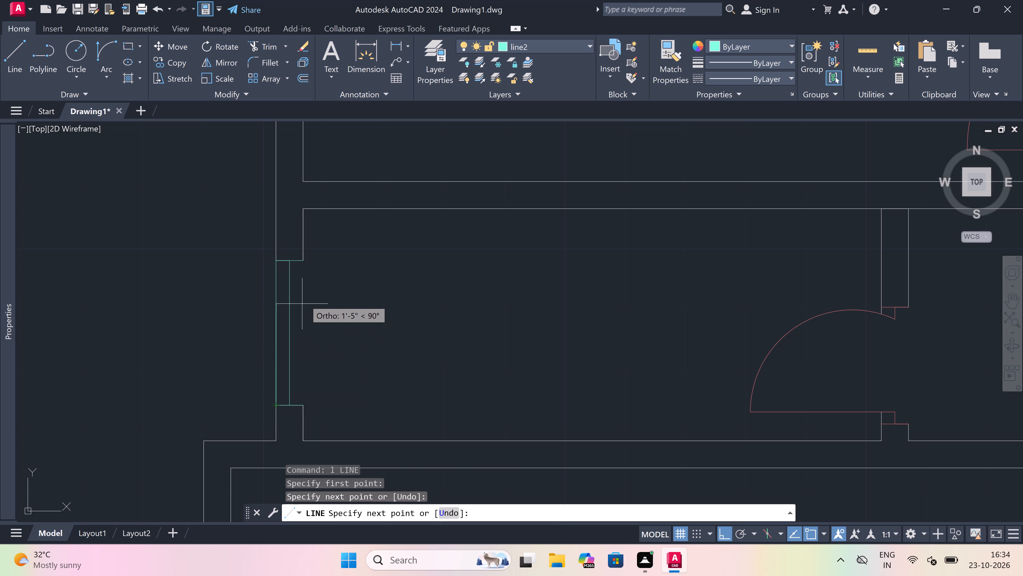
key(space)
click(308, 260)
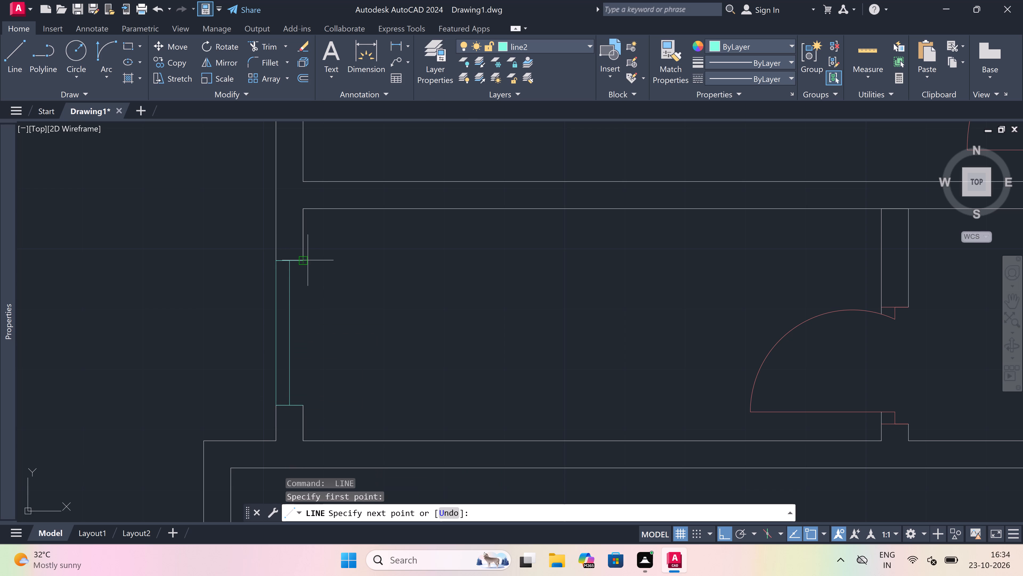
click(304, 407)
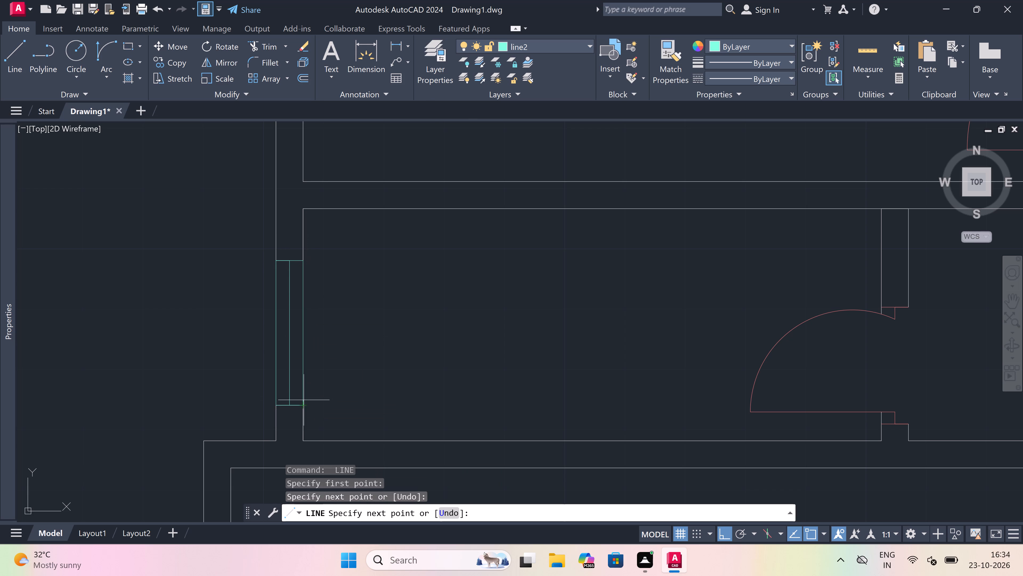
key(Escape)
Draw a window in the left outer wall of the room below: a cross line, a 5' centre line upward, and a closing cross line.
scroll(262, 306, down, 4)
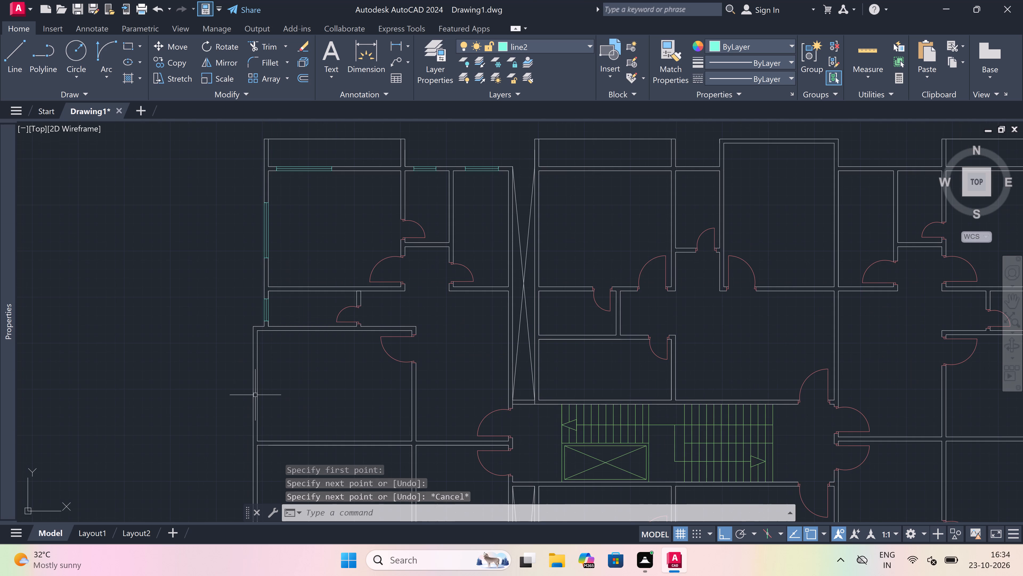
key(space)
scroll(251, 419, up, 2)
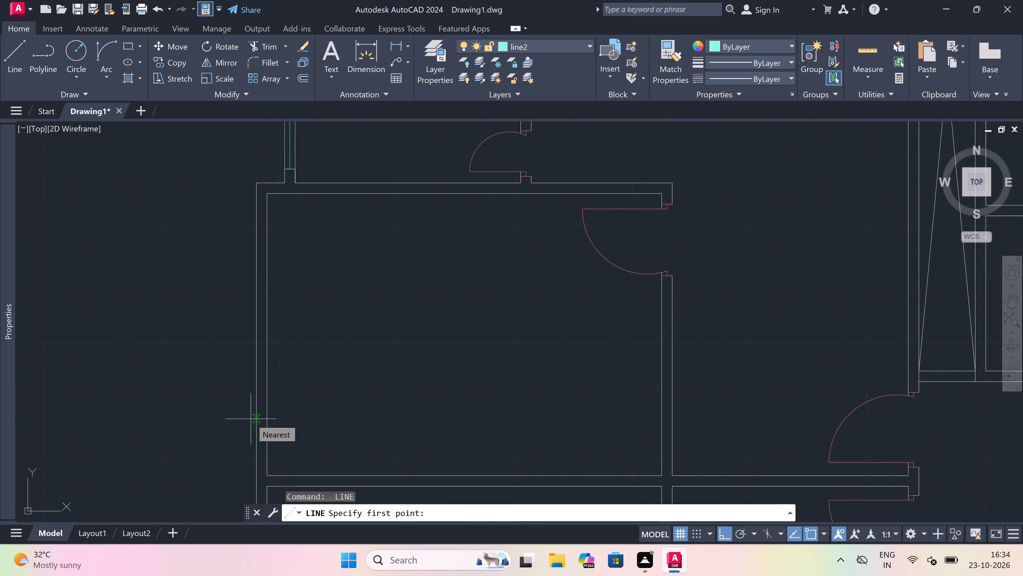
click(251, 419)
click(265, 419)
drag(263, 419, 262, 416)
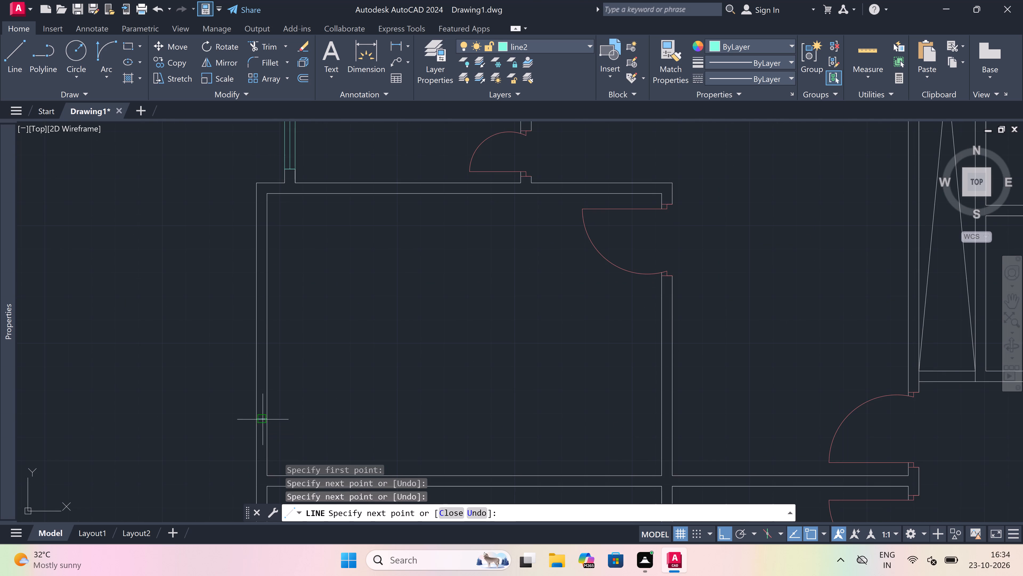
text(5')
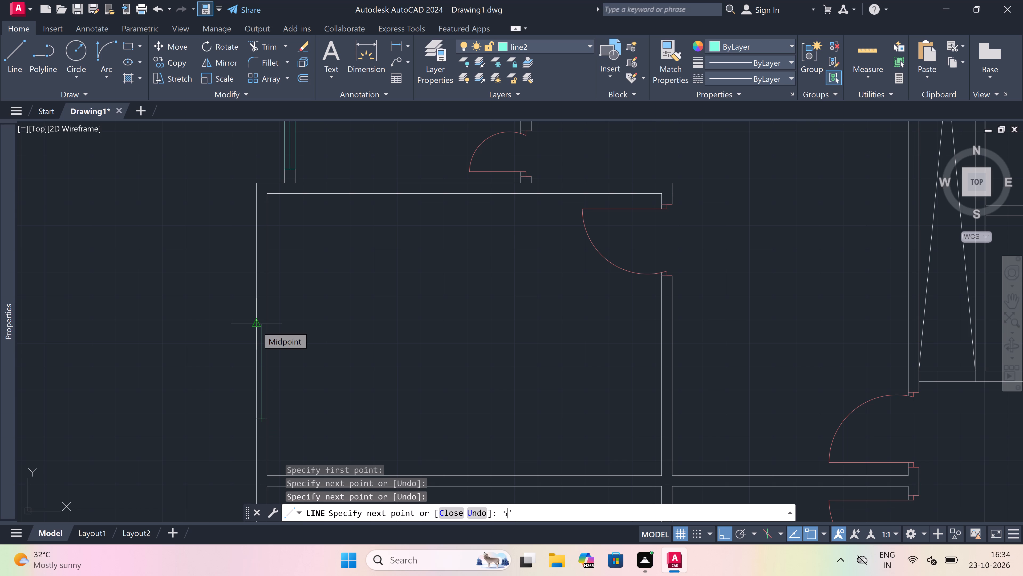
key(space)
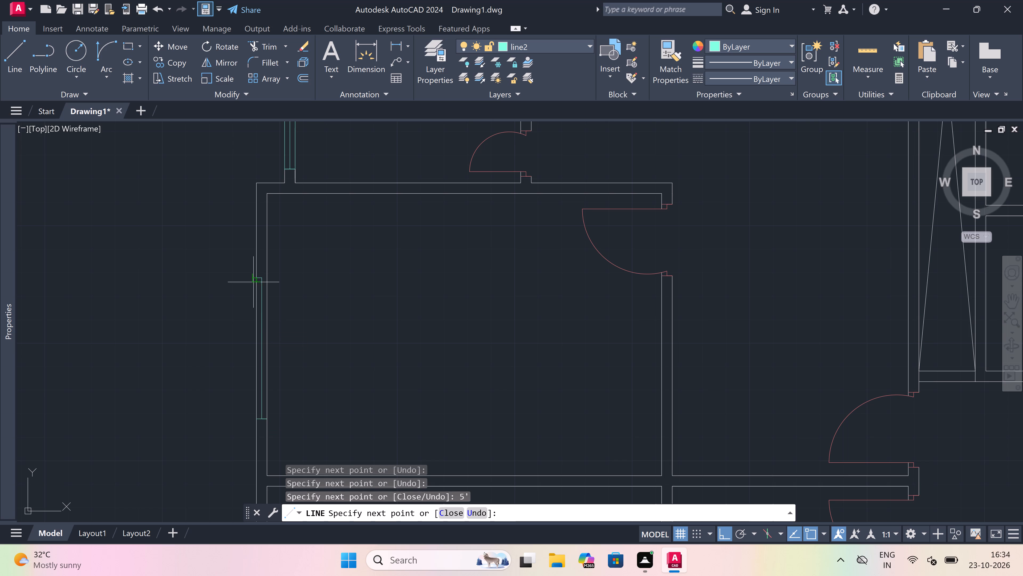
drag(253, 280, 256, 280)
click(265, 279)
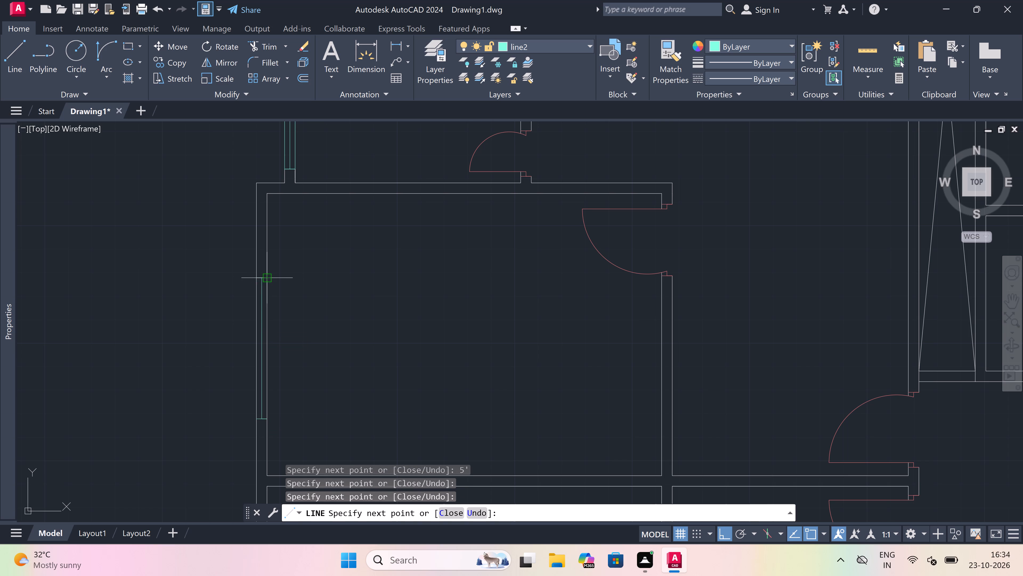
key(Escape)
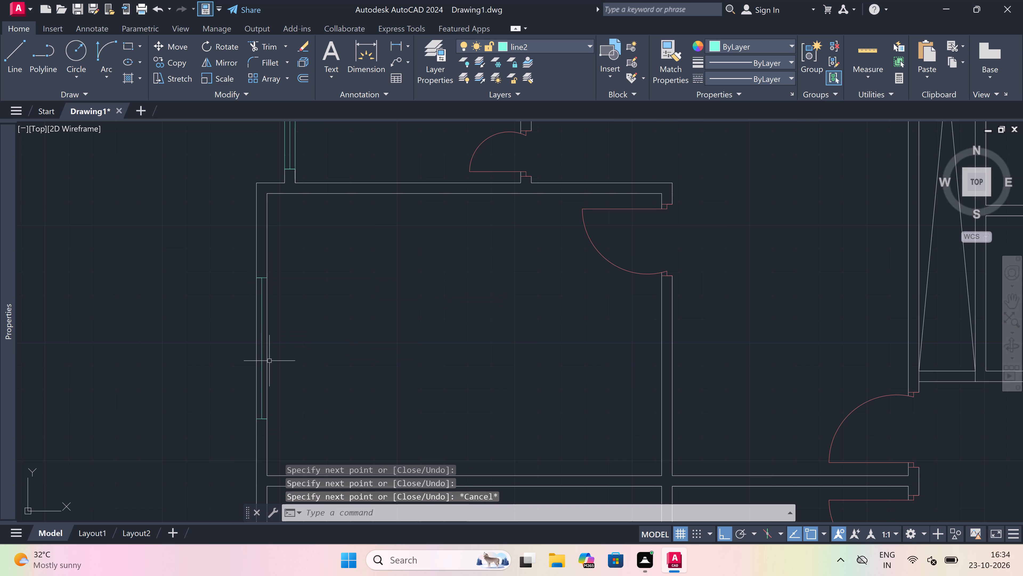
Trim the inner and outer wall lines between the two ends of the new 5' window.
text(tr)
key(space)
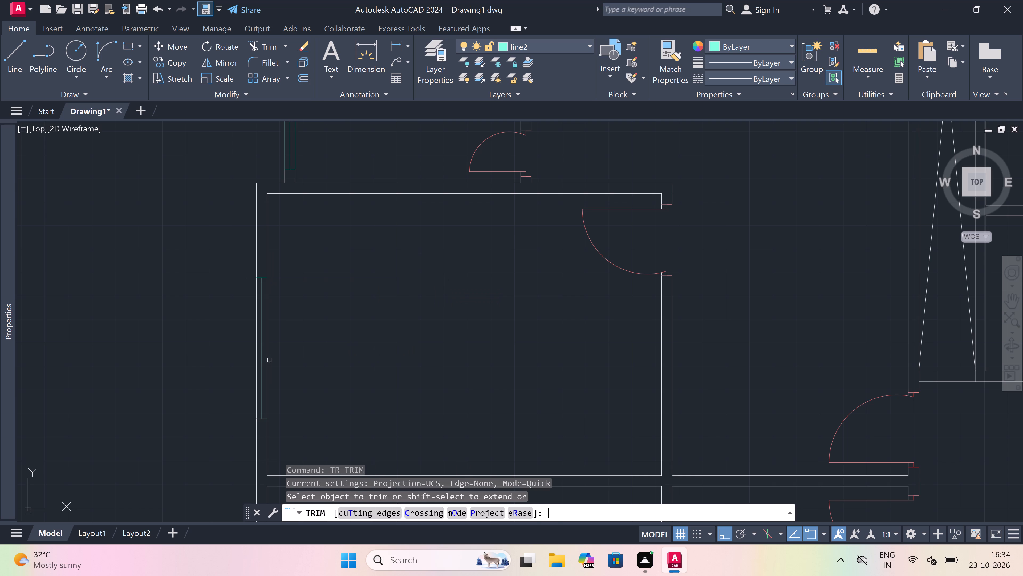
click(268, 354)
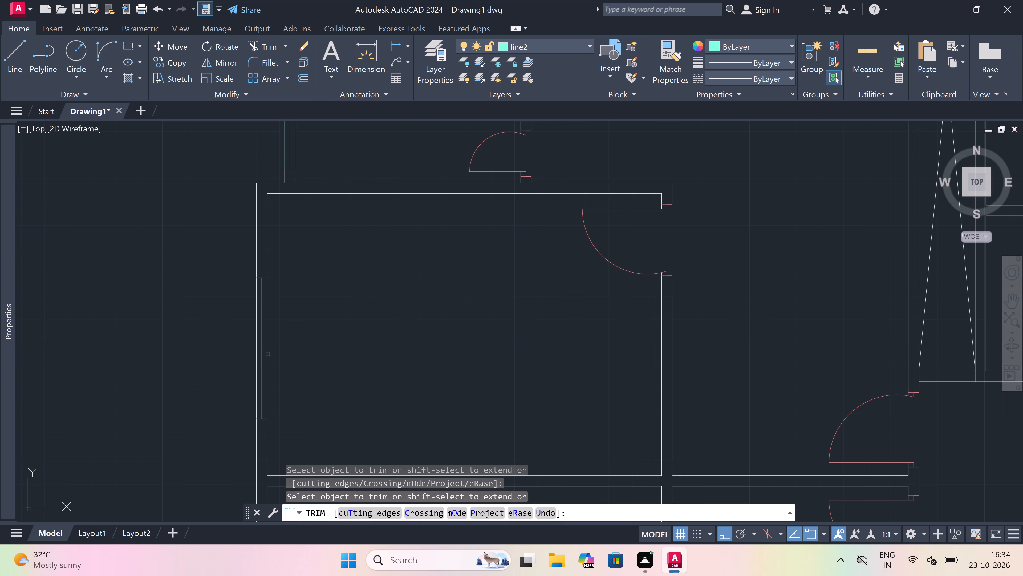
click(255, 353)
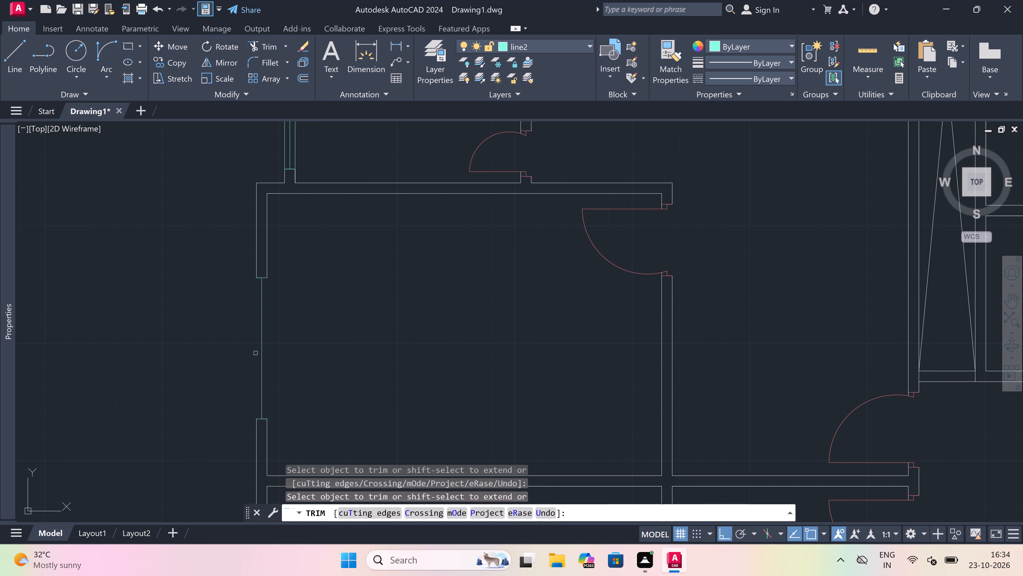
key(Escape)
key(Escape)
key(Escape)
key(Escape)
key(Escape)
key(Escape)
Draw the outer face line of the 5' window from its upper end line down to its lower end line.
text(l)
key(space)
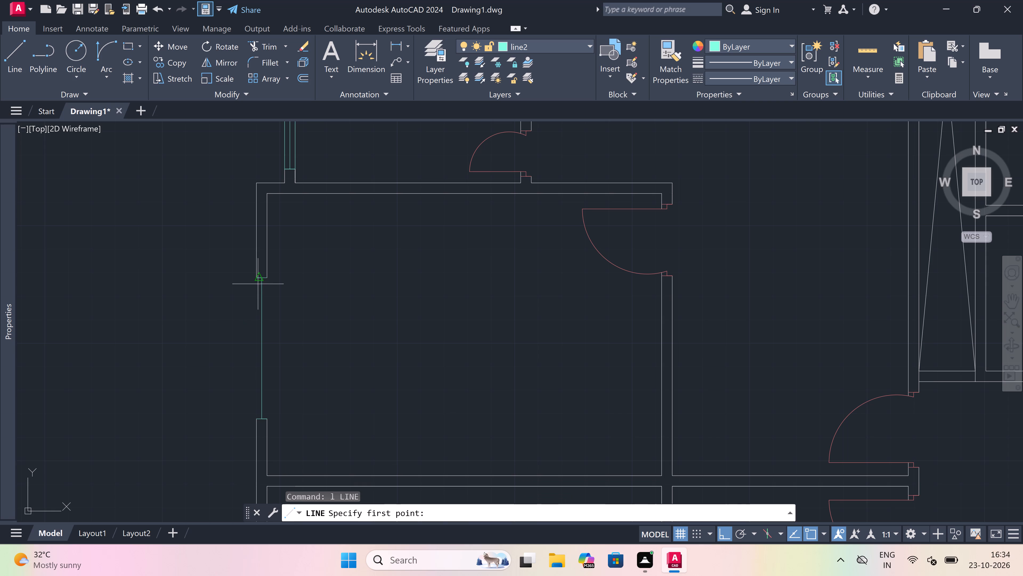
scroll(255, 275, up, 2)
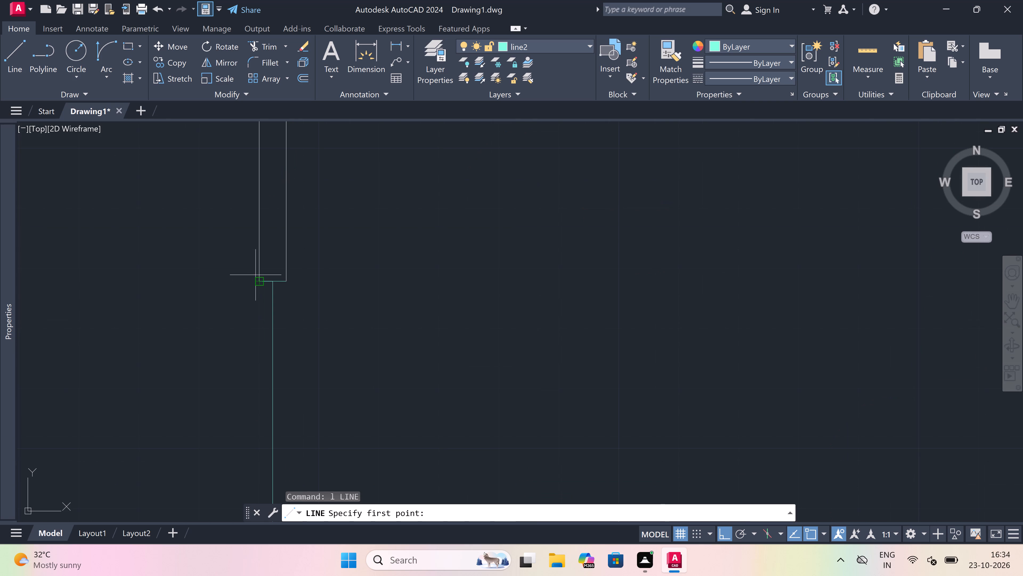
click(256, 281)
scroll(256, 281, down, 1)
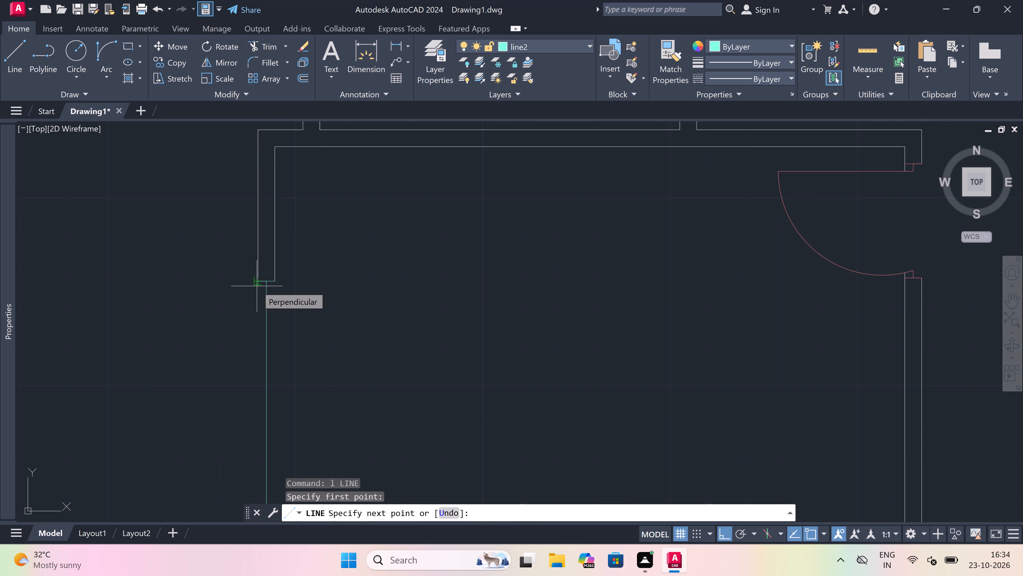
scroll(257, 339, down, 3)
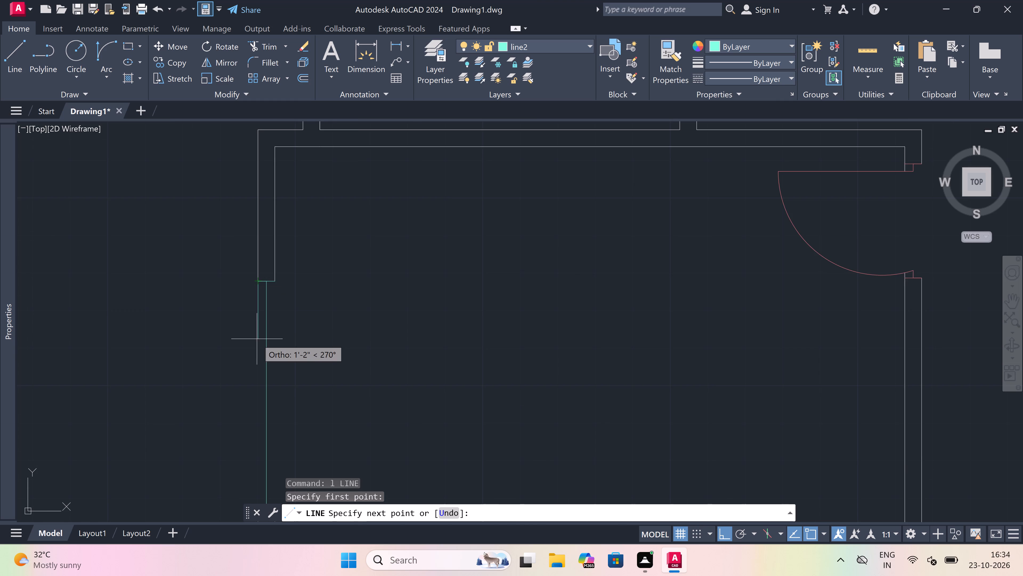
scroll(254, 392, up, 1)
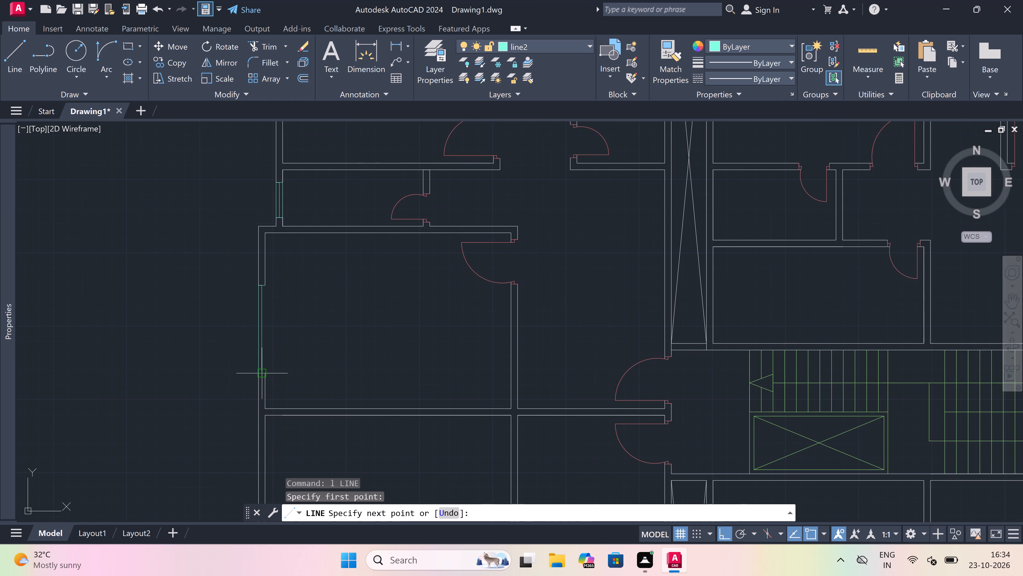
scroll(261, 370, up, 2)
click(254, 378)
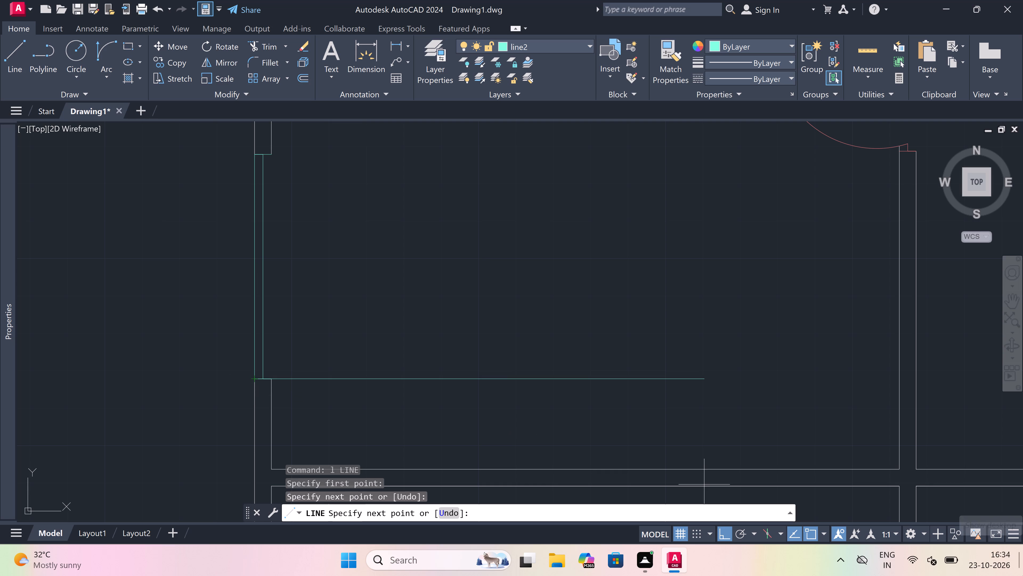
key(Escape)
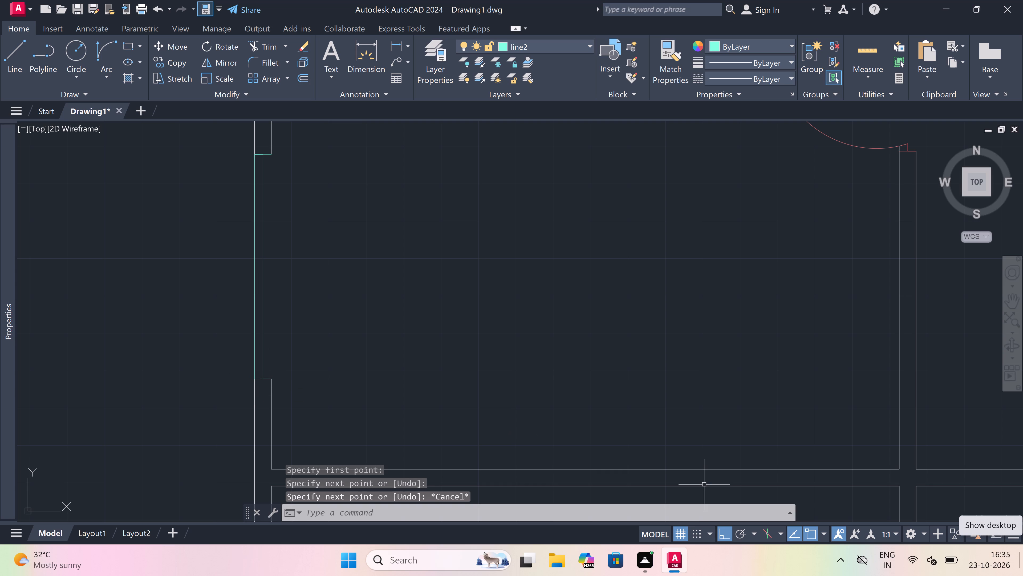